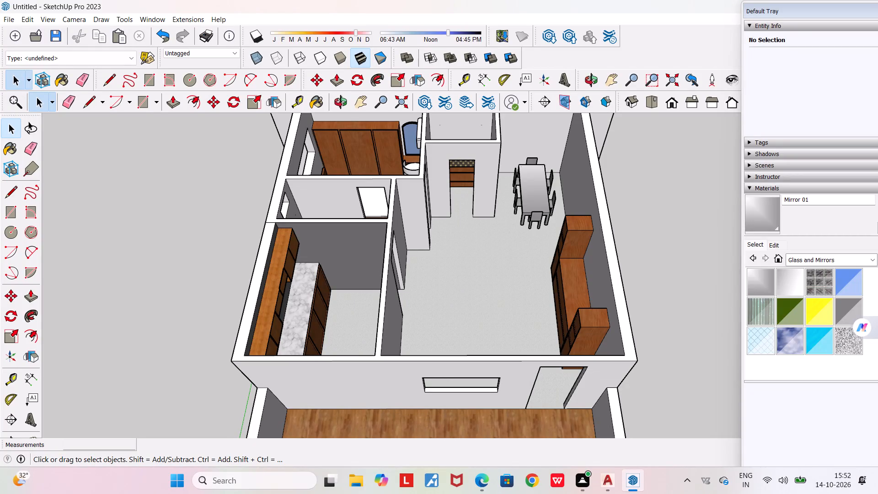
Examine the whole house model from the front, above and the sides, including the wood-floored front area and front walls.
scroll(542, 177, down, 7)
middle_drag(487, 270, 510, 308)
scroll(501, 231, up, 2)
middle_drag(501, 231, 484, 240)
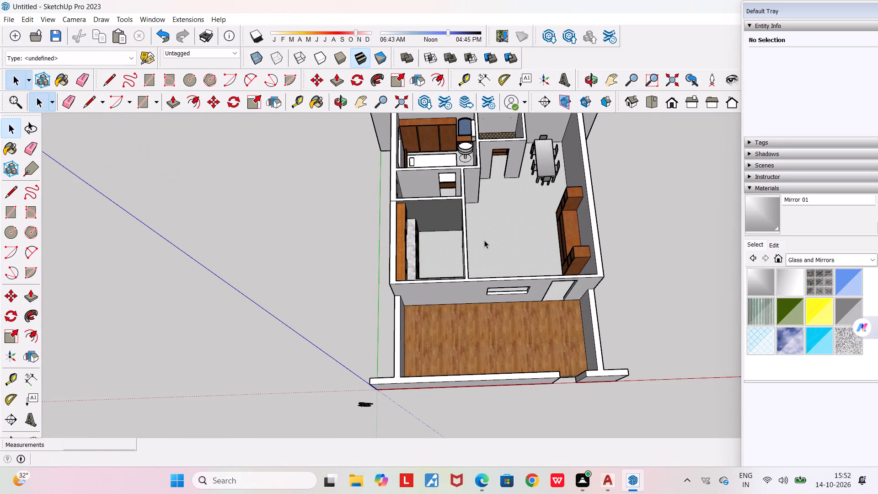
scroll(501, 268, up, 1)
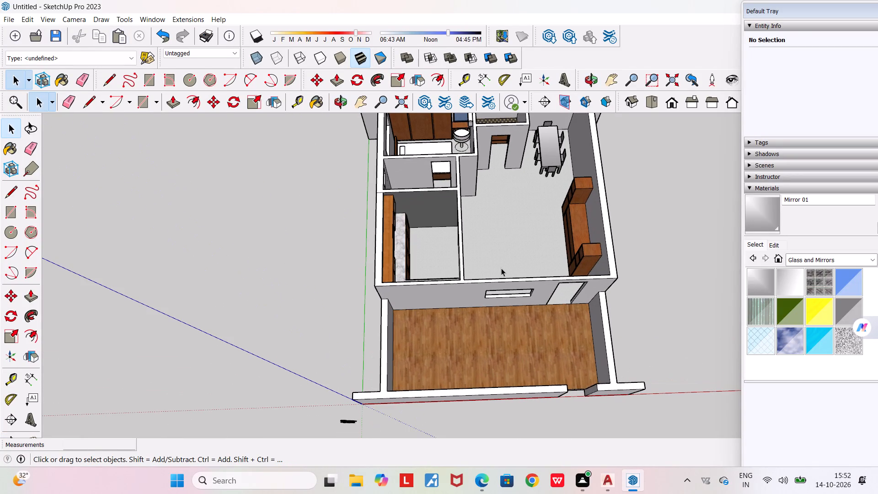
scroll(557, 294, up, 1)
middle_drag(555, 307, 426, 288)
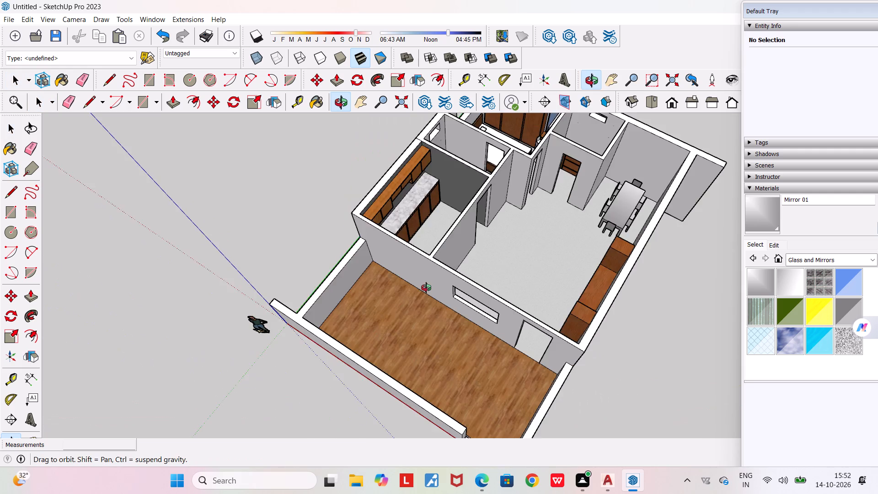
middle_drag(426, 288, 442, 195)
scroll(442, 195, down, 3)
middle_drag(439, 299, 524, 257)
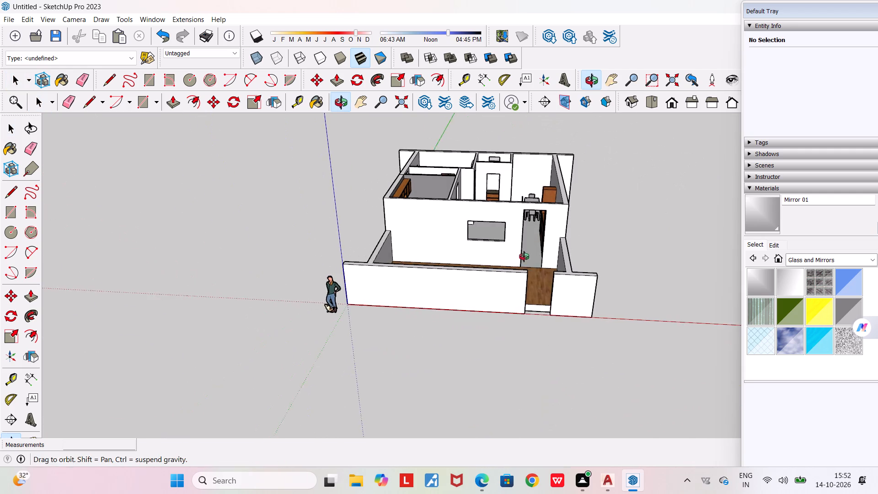
middle_drag(524, 257, 526, 258)
middle_drag(525, 259, 601, 277)
scroll(601, 277, down, 3)
middle_drag(593, 282, 496, 280)
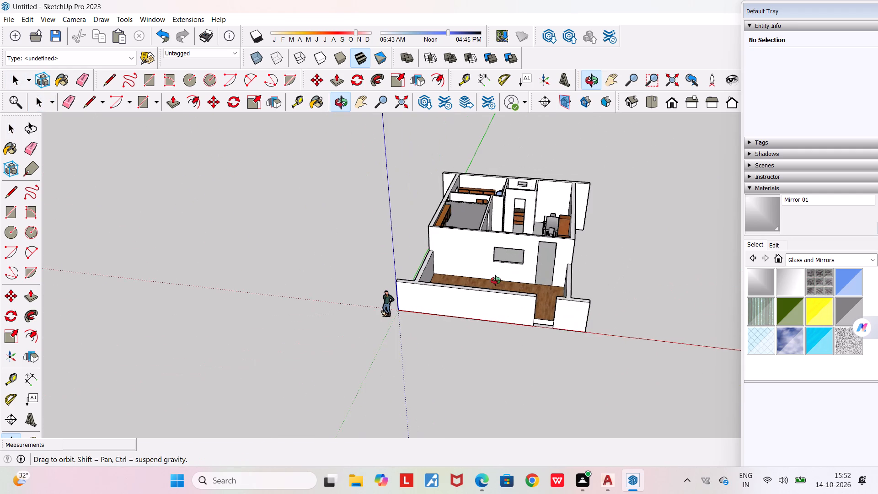
middle_drag(496, 280, 522, 194)
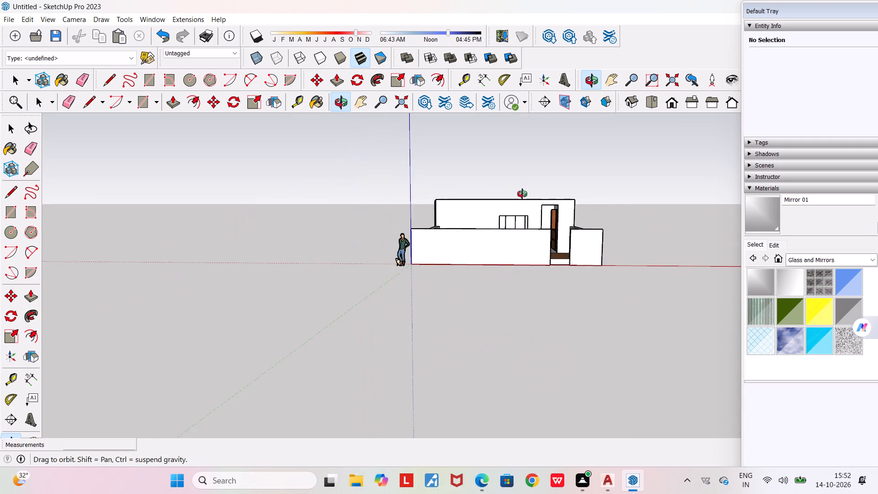
middle_drag(522, 194, 389, 258)
scroll(389, 258, down, 6)
middle_drag(468, 291, 574, 286)
scroll(514, 300, up, 4)
scroll(485, 278, up, 5)
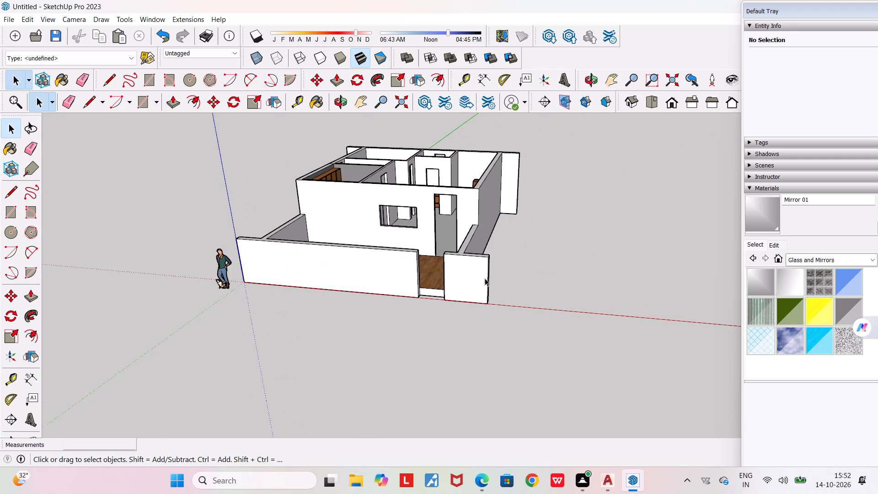
scroll(485, 278, up, 3)
middle_drag(485, 278, 477, 357)
scroll(477, 357, down, 3)
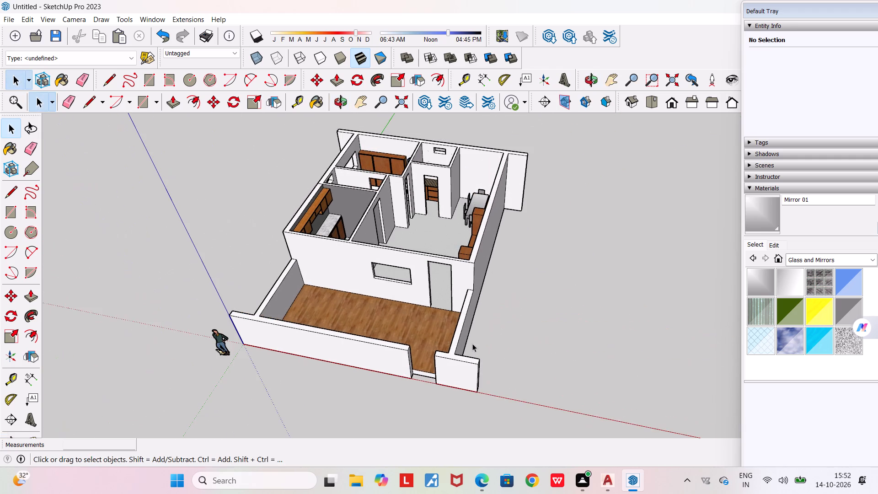
middle_drag(475, 322, 411, 304)
scroll(410, 315, down, 4)
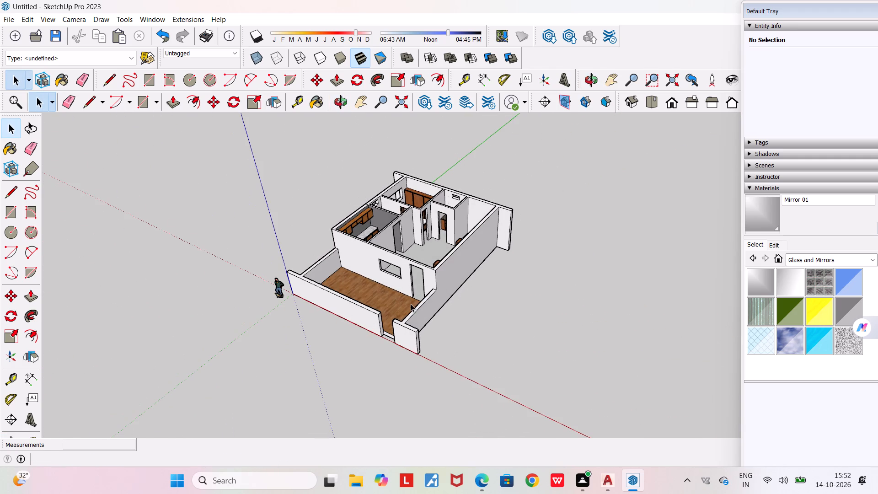
middle_drag(483, 333, 257, 369)
scroll(257, 369, down, 4)
Inspect the projecting end of the low front boundary wall beside the wood-floored area.
scroll(319, 328, up, 2)
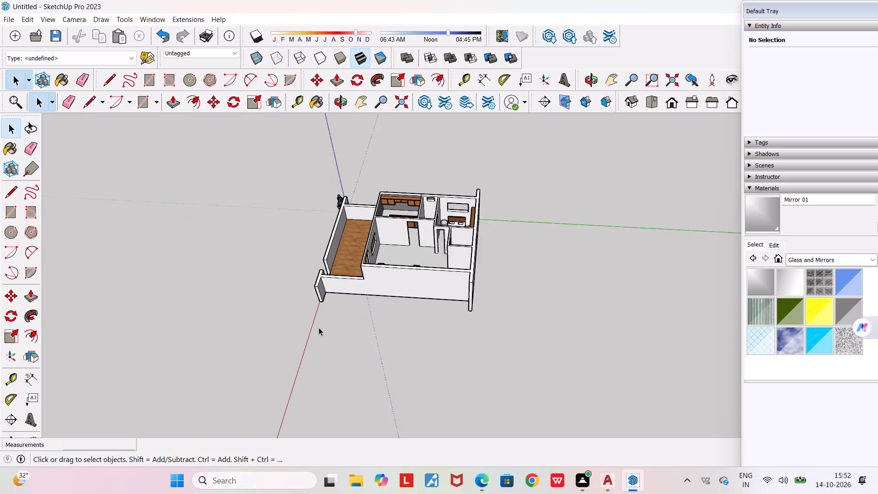
scroll(319, 328, up, 9)
scroll(324, 270, up, 7)
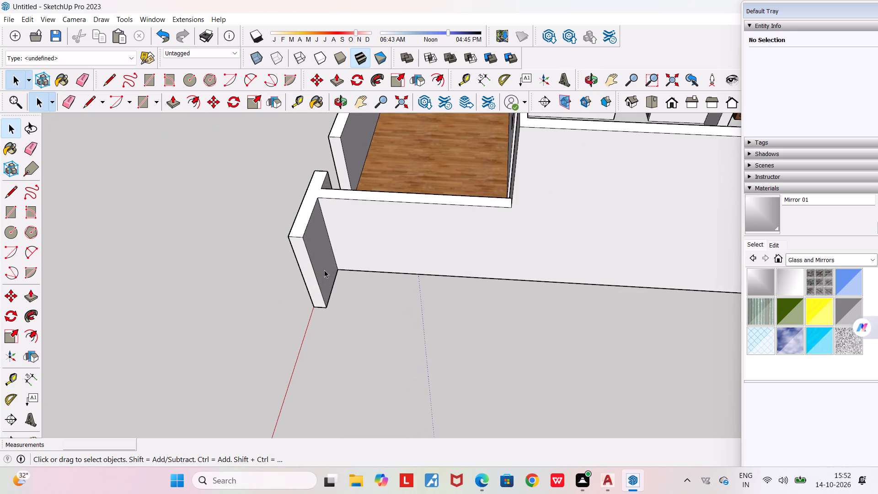
scroll(324, 270, up, 2)
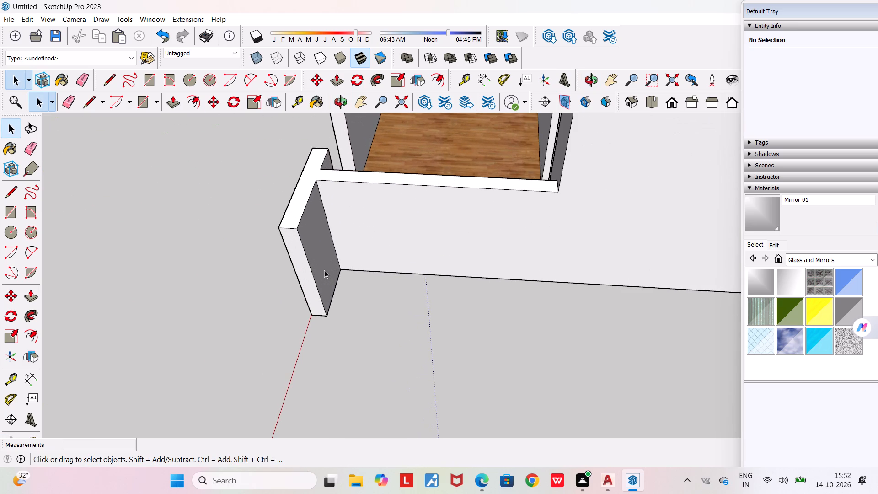
scroll(324, 270, down, 4)
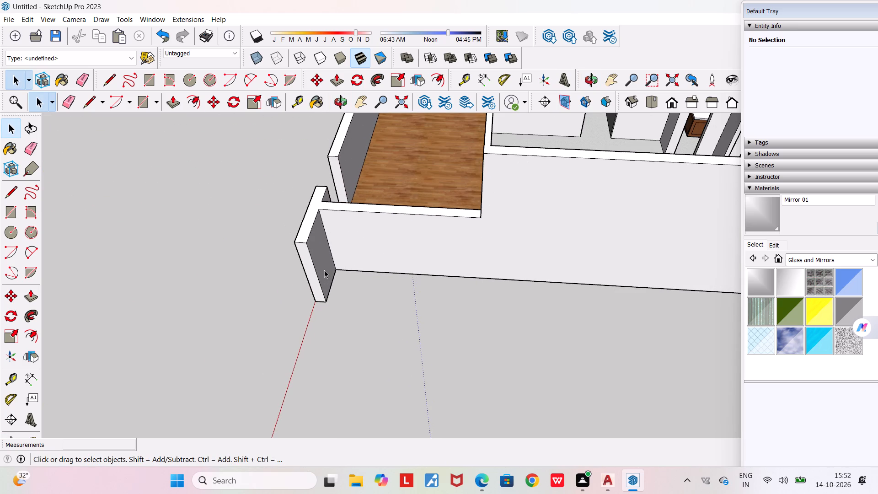
scroll(324, 270, up, 2)
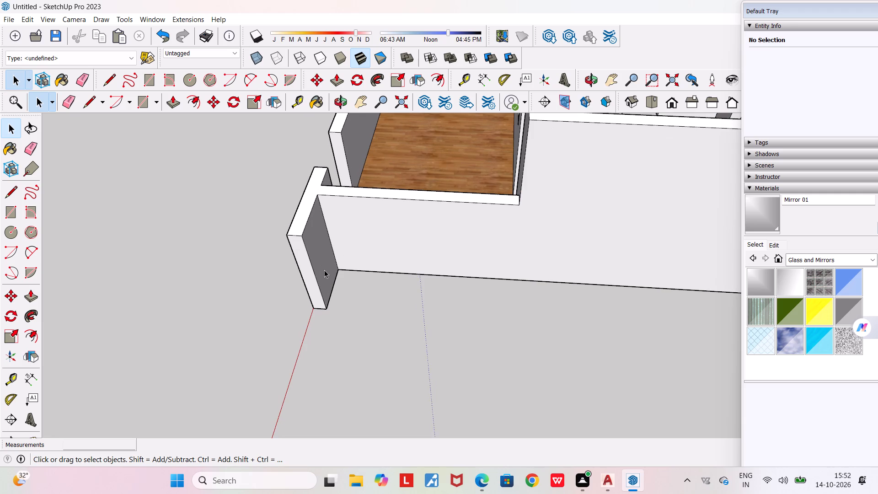
scroll(324, 270, down, 3)
scroll(324, 270, up, 3)
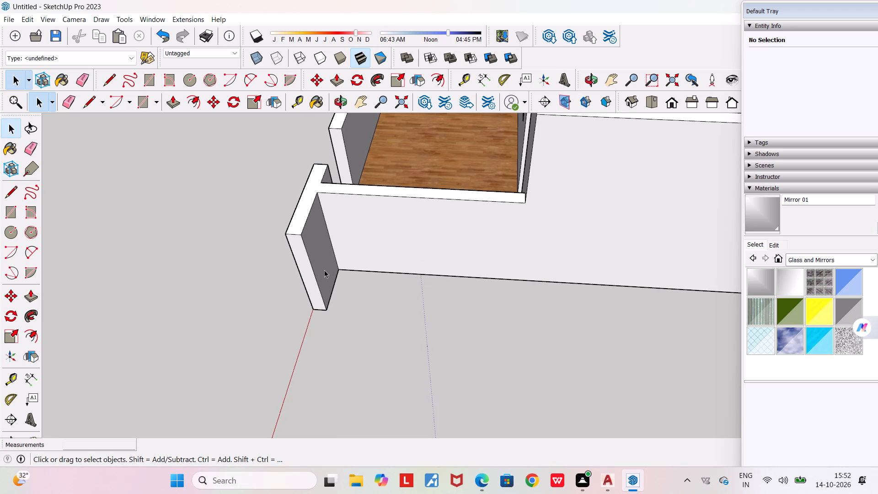
scroll(324, 270, down, 2)
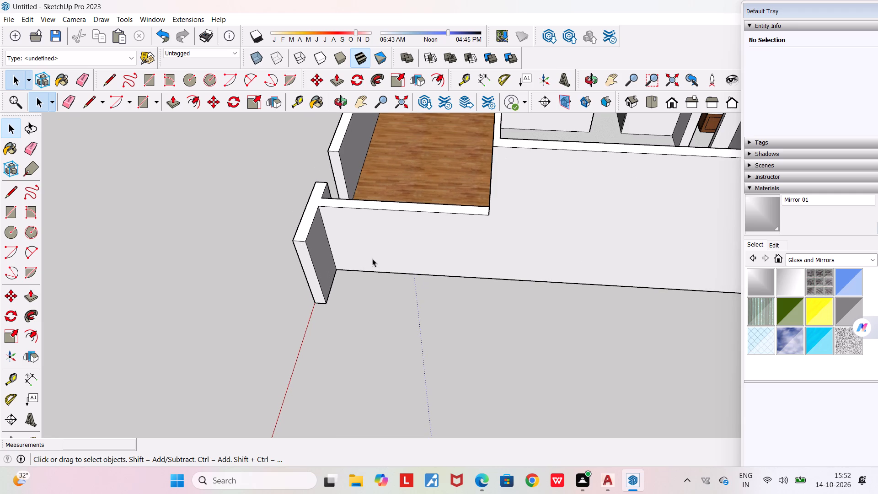
Review the front boundary wall, entrance opening and wood-floored area, along with the overall house layout.
middle_drag(372, 258, 733, 239)
scroll(733, 239, down, 2)
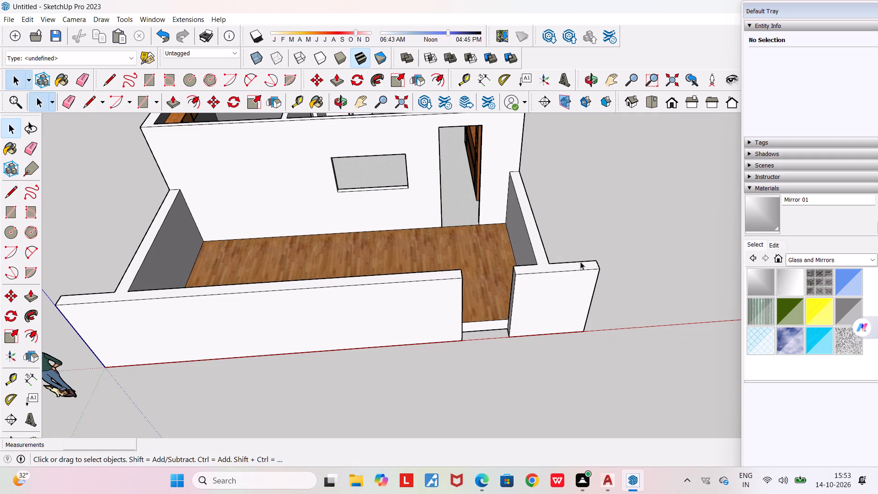
scroll(577, 269, down, 8)
scroll(444, 260, up, 4)
middle_drag(444, 260, 452, 344)
scroll(452, 344, down, 10)
middle_drag(443, 263, 260, 211)
scroll(260, 211, down, 10)
scroll(327, 260, up, 8)
middle_drag(362, 355, 532, 343)
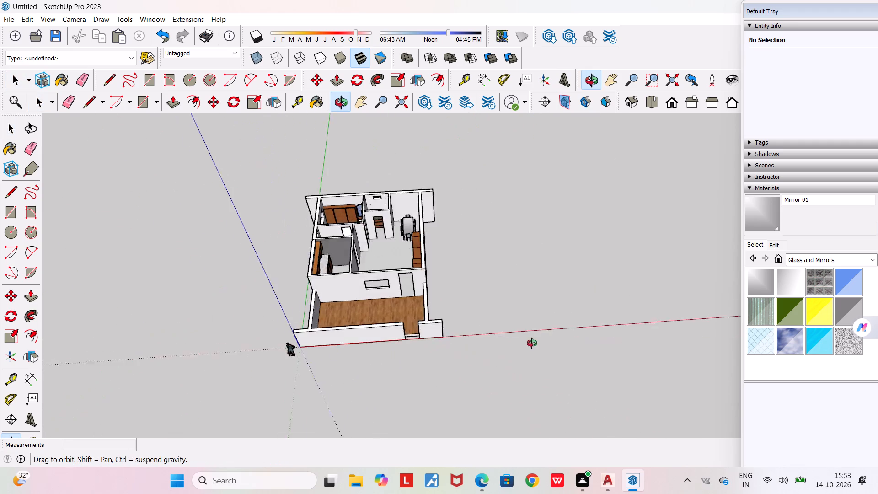
middle_drag(532, 343, 611, 269)
Examine the interior layout of the living and dining area, kitchen, bedroom and wooden cabinets.
scroll(340, 246, up, 5)
middle_drag(341, 255, 61, 317)
scroll(504, 245, up, 5)
middle_drag(461, 291, 489, 413)
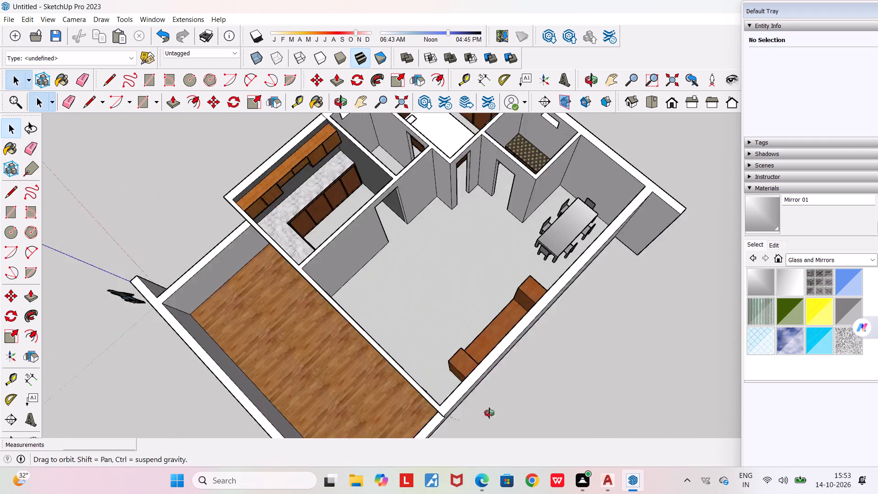
middle_drag(489, 413, 497, 423)
scroll(447, 294, up, 4)
middle_drag(447, 294, 642, 176)
scroll(642, 176, down, 4)
middle_drag(534, 254, 203, 266)
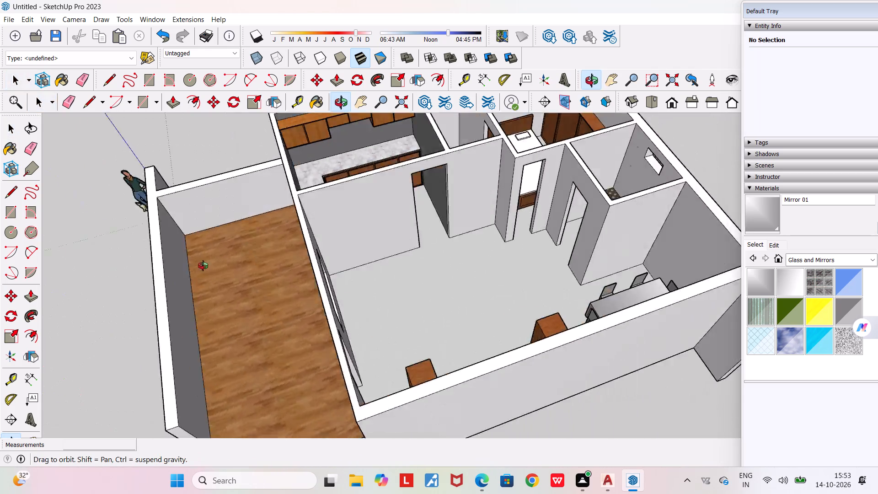
middle_drag(203, 266, 157, 157)
middle_drag(578, 236, 550, 338)
scroll(449, 256, up, 3)
middle_drag(470, 310, 243, 289)
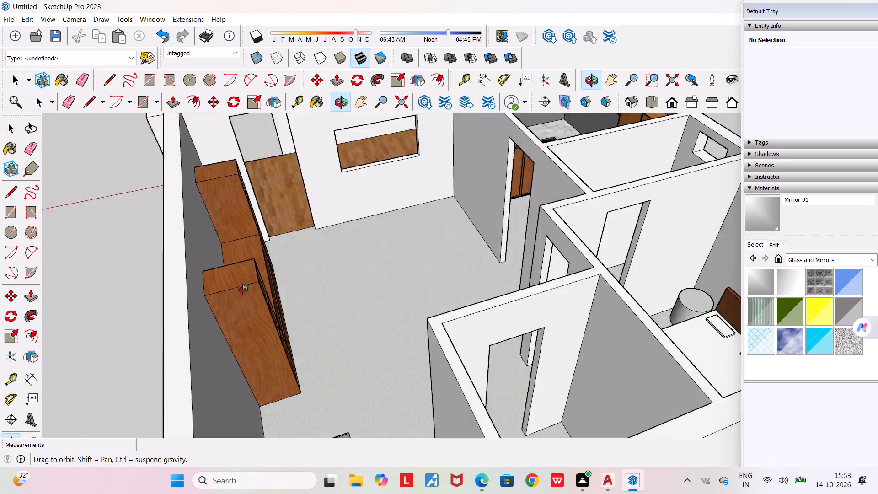
middle_drag(243, 289, 214, 289)
scroll(402, 224, up, 3)
middle_drag(442, 245, 132, 276)
scroll(132, 276, down, 4)
middle_drag(376, 249, 359, 344)
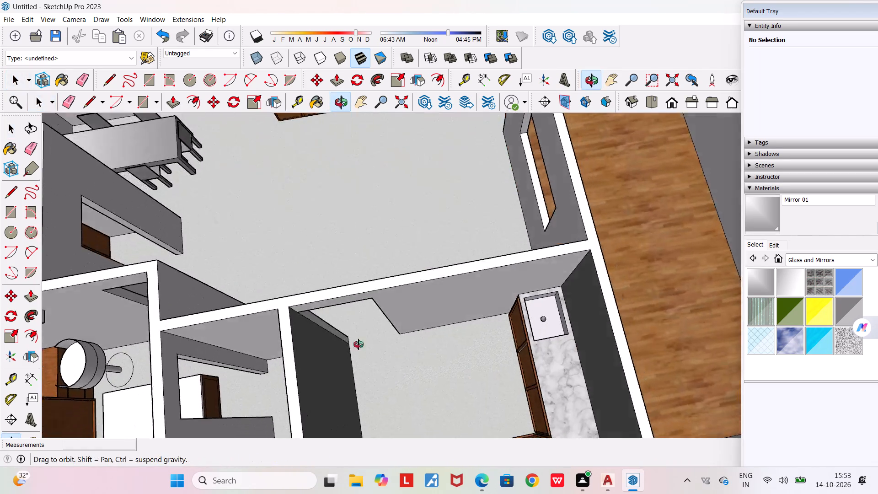
middle_drag(359, 344, 194, 302)
scroll(204, 296, down, 6)
middle_drag(356, 268, 121, 269)
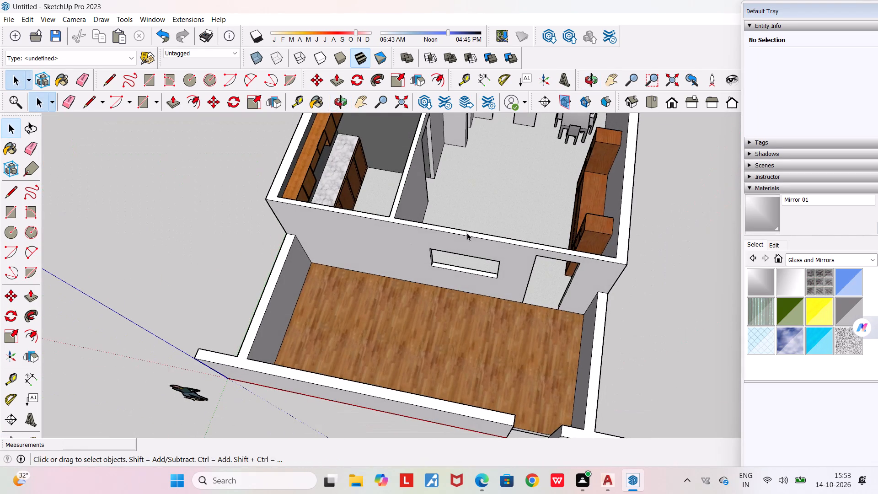
Review the room arrangement and outer walls from around the house.
middle_drag(468, 232, 340, 233)
scroll(514, 168, down, 9)
middle_drag(519, 239, 361, 234)
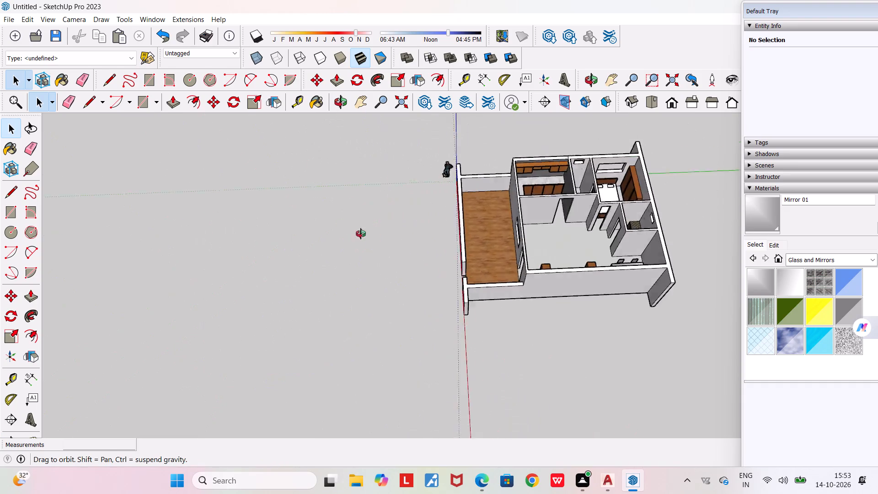
middle_drag(361, 234, 288, 159)
scroll(688, 236, up, 4)
middle_drag(686, 245, 559, 265)
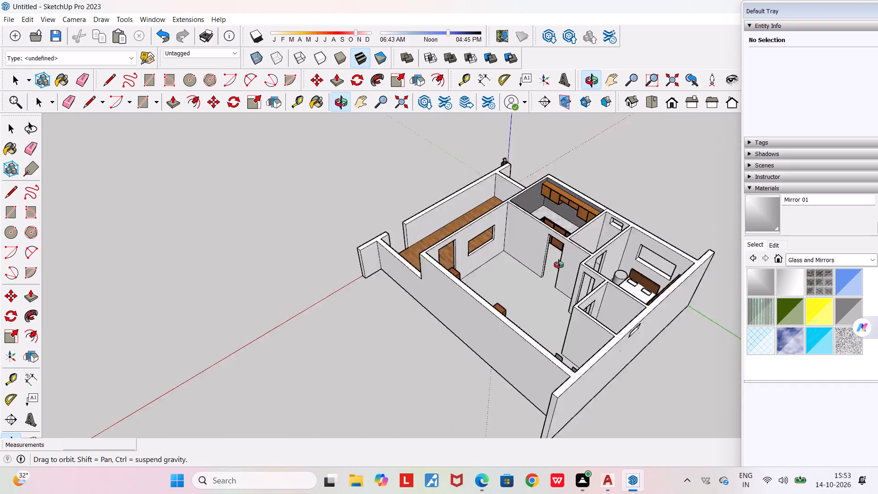
middle_drag(559, 265, 342, 285)
scroll(342, 285, down, 9)
middle_drag(396, 306, 633, 292)
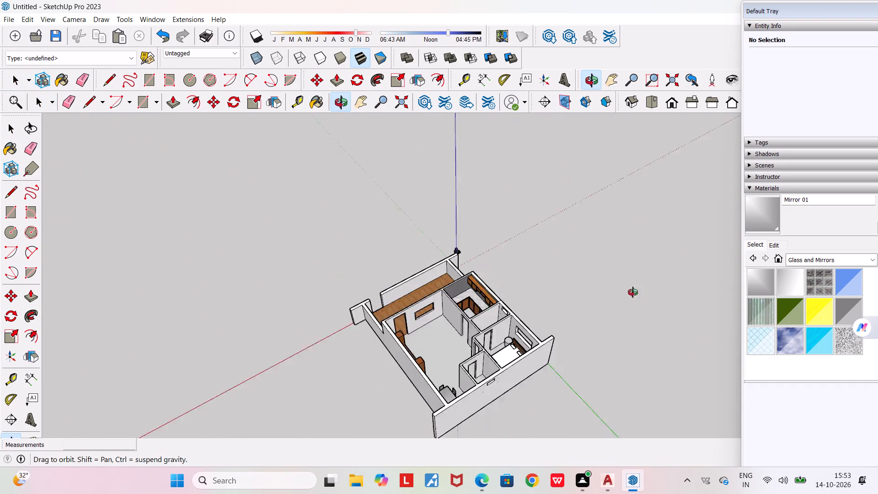
middle_drag(633, 292, 658, 278)
middle_drag(458, 341, 684, 342)
scroll(572, 335, up, 5)
middle_drag(568, 340, 728, 326)
middle_drag(541, 319, 690, 353)
scroll(498, 278, up, 5)
middle_drag(518, 307, 465, 328)
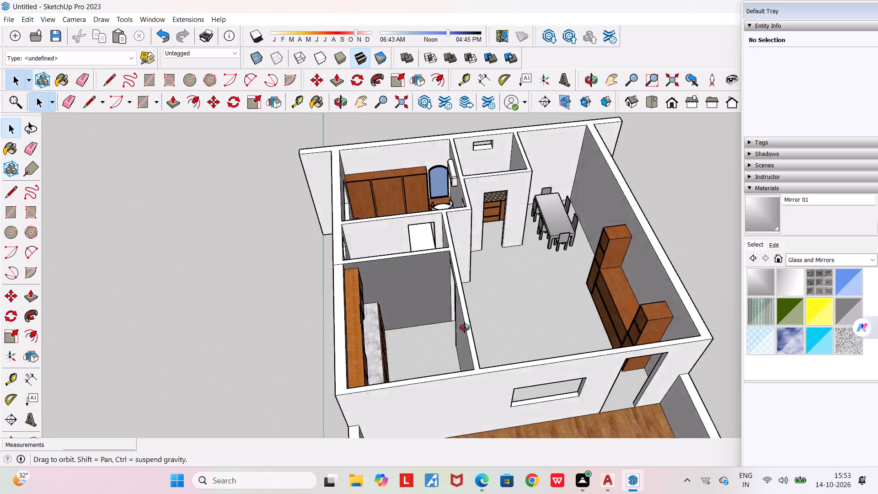
middle_drag(465, 328, 432, 328)
Measure the kitchen partition's living-room base edge with Tape Measure, from the front-wall corner to the kitchen doorway.
scroll(485, 328, up, 4)
middle_drag(485, 328, 251, 351)
scroll(294, 329, up, 3)
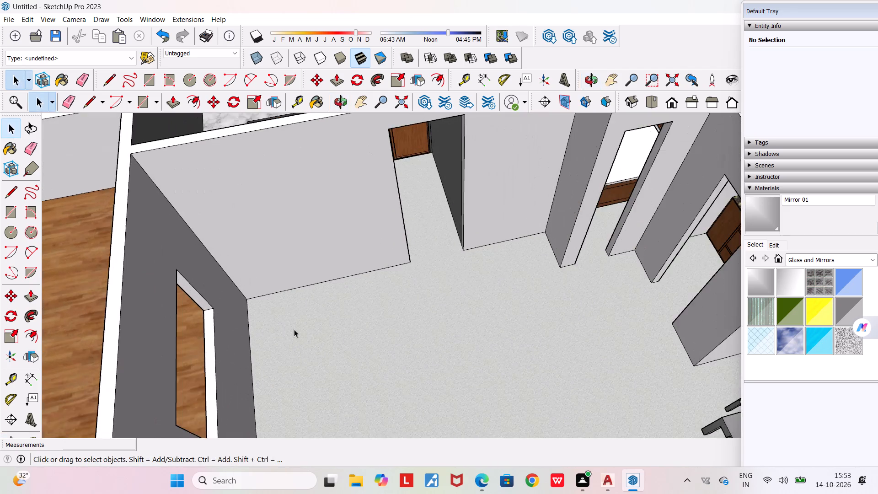
middle_drag(294, 329, 275, 268)
scroll(276, 291, up, 2)
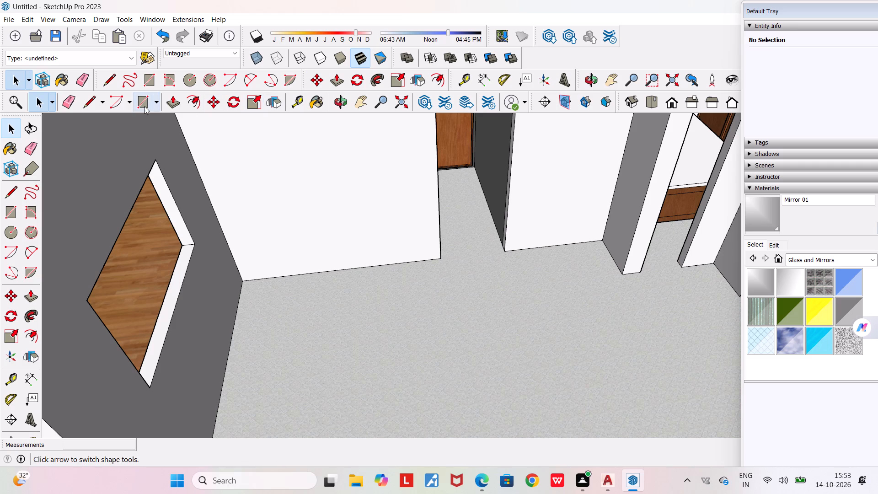
click(300, 105)
scroll(261, 307, up, 4)
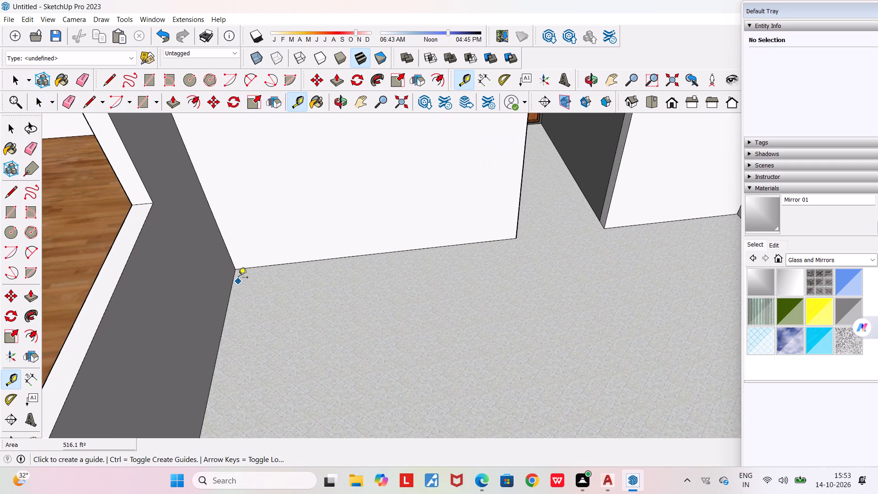
click(238, 272)
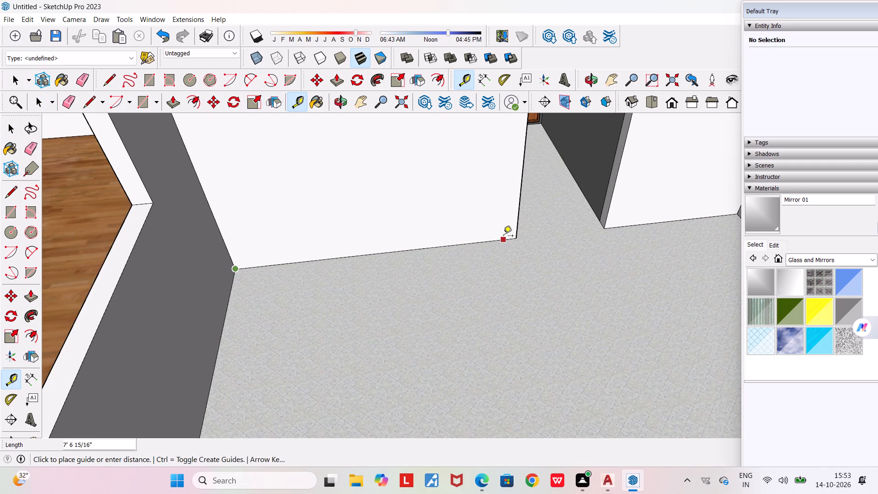
click(517, 237)
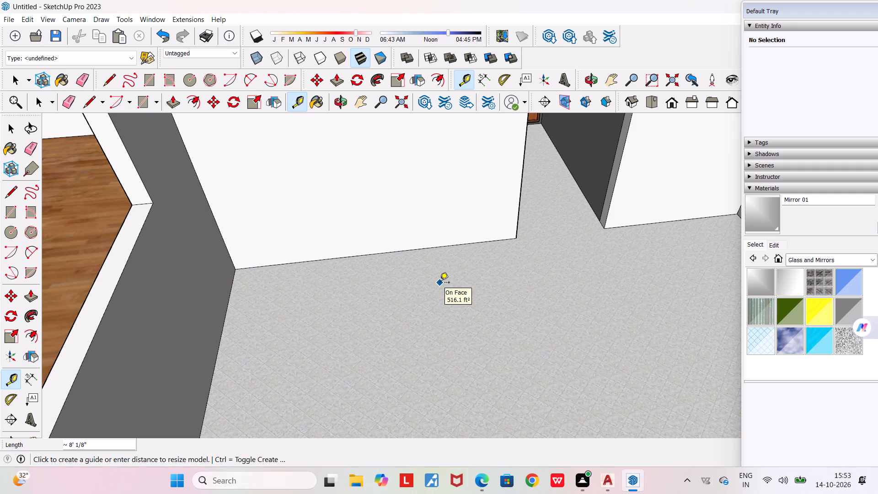
key(space)
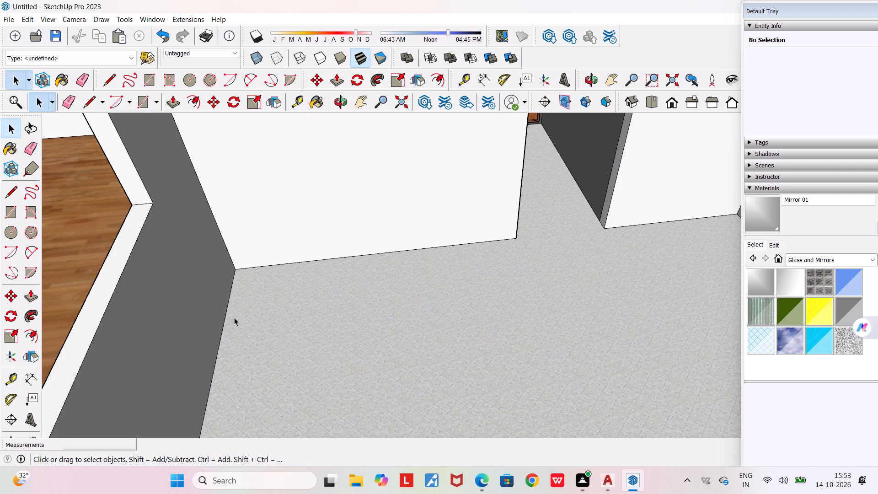
Measure with Tape Measure from the kitchen partition's base edge along the living room's front wall toward the entrance doorway.
scroll(234, 317, down, 2)
middle_drag(245, 354, 186, 373)
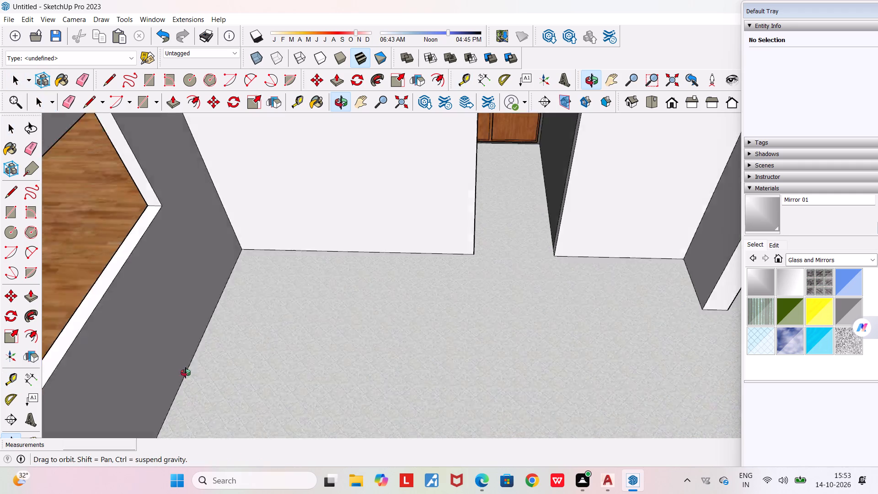
middle_drag(186, 373, 45, 398)
scroll(45, 398, down, 5)
middle_drag(68, 331, 60, 302)
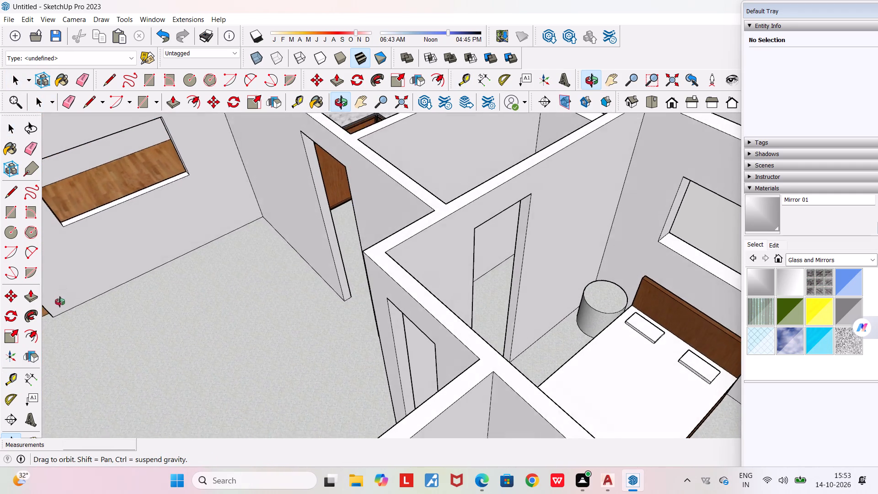
middle_drag(60, 302, 49, 304)
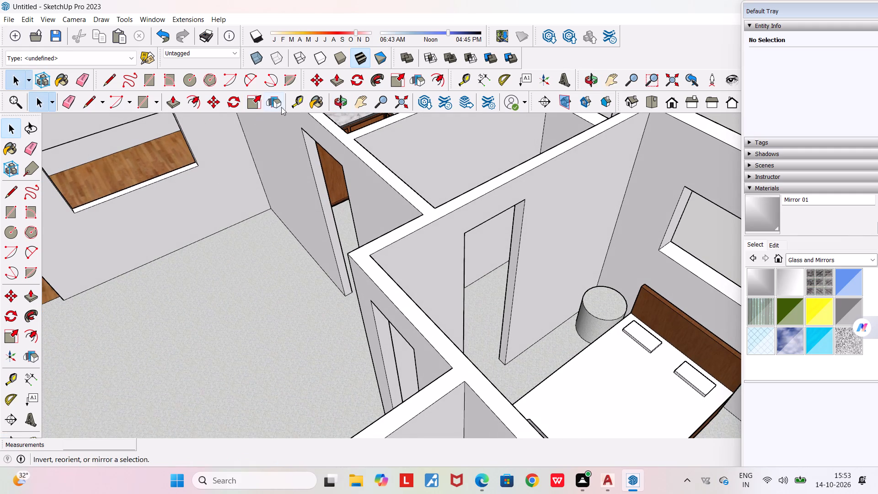
click(289, 106)
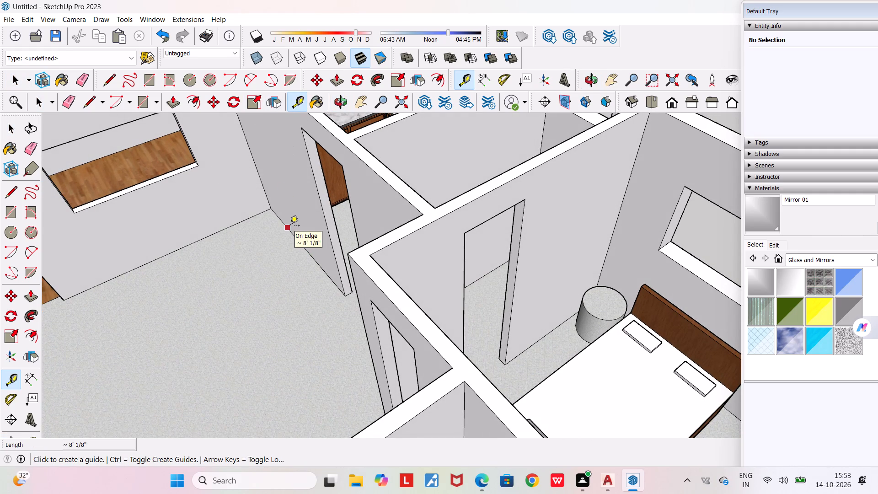
click(291, 226)
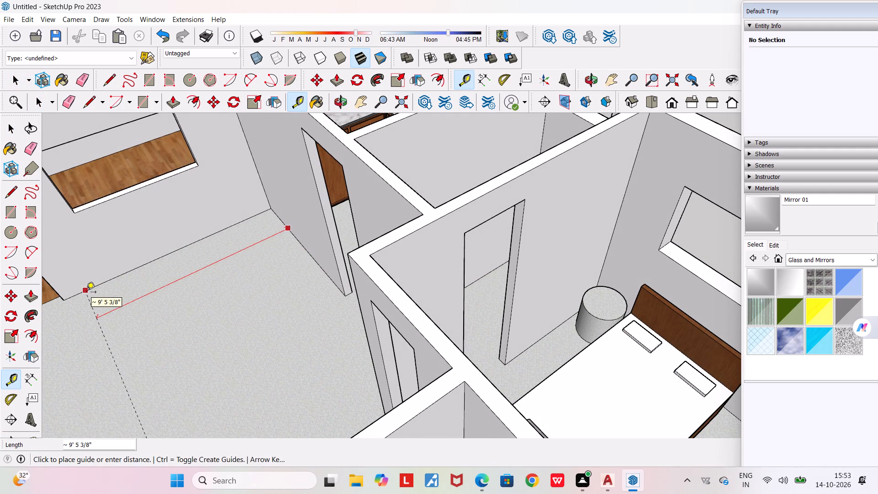
key(space)
Review the whole house from above and around, including the room layout, front wood-floored area and the long outer side wall.
scroll(86, 293, down, 4)
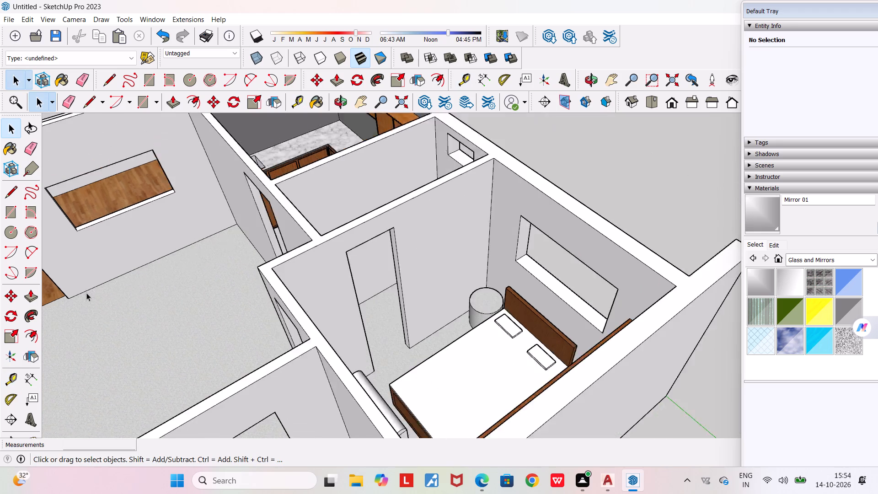
middle_drag(138, 323, 195, 290)
scroll(195, 290, down, 3)
middle_drag(216, 305, 302, 276)
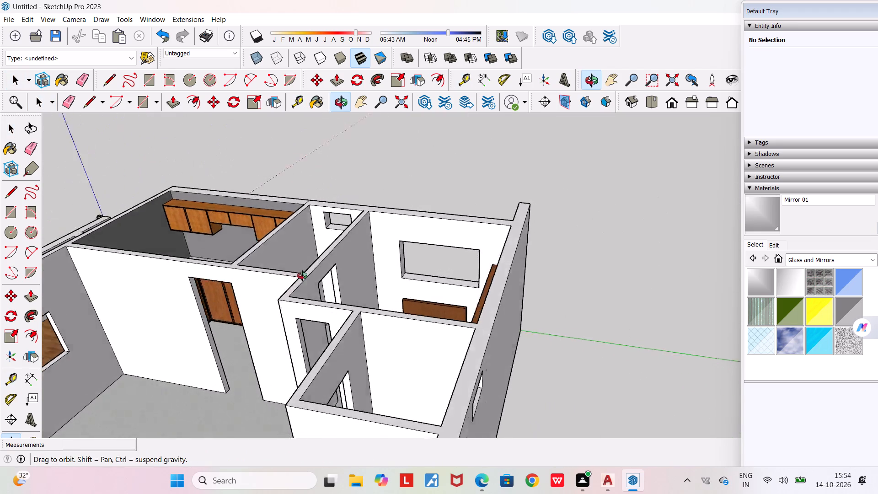
middle_drag(302, 276, 338, 269)
scroll(338, 269, down, 10)
middle_drag(321, 326, 359, 304)
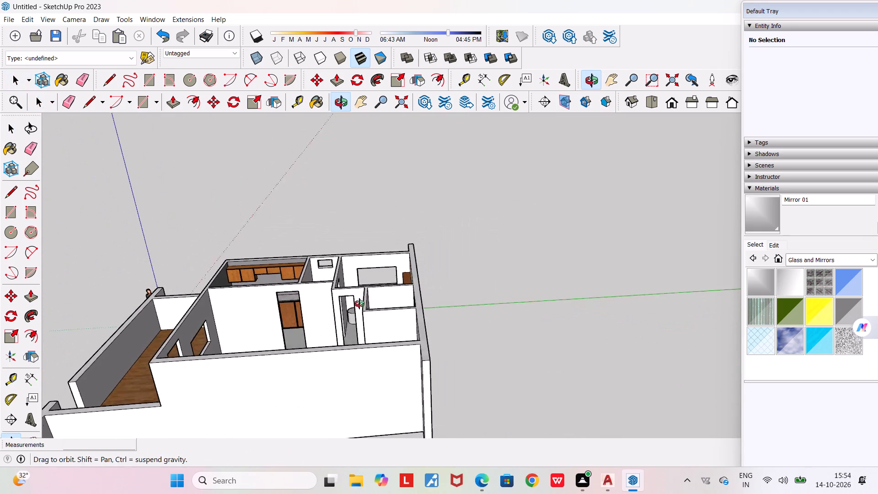
middle_drag(359, 304, 362, 302)
scroll(362, 302, down, 9)
middle_drag(354, 358, 436, 339)
scroll(436, 339, down, 6)
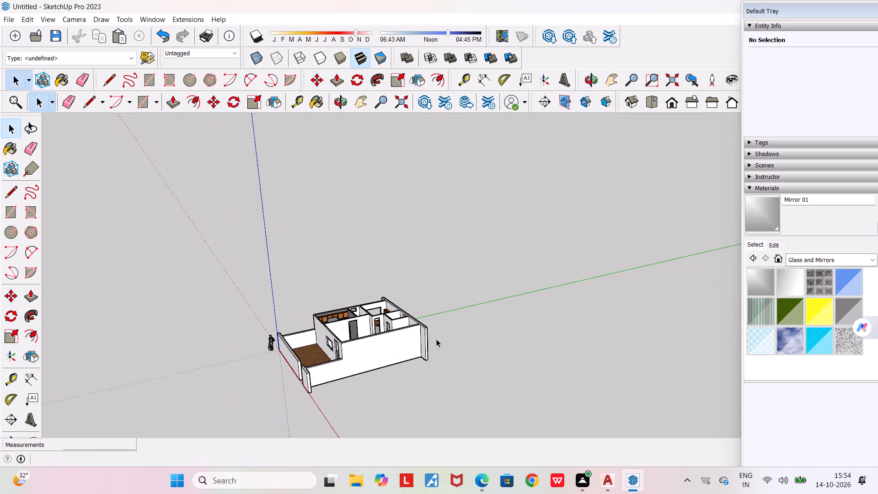
scroll(436, 339, down, 7)
middle_drag(425, 394, 495, 435)
scroll(485, 413, up, 3)
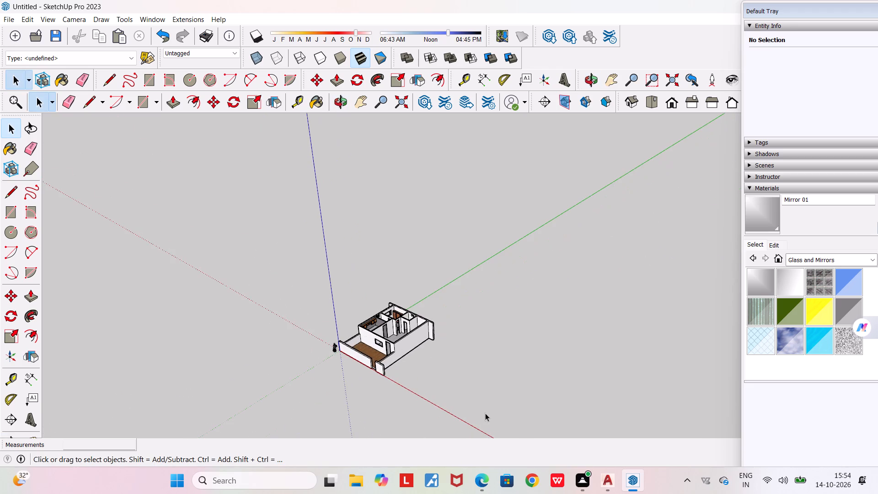
scroll(485, 413, up, 8)
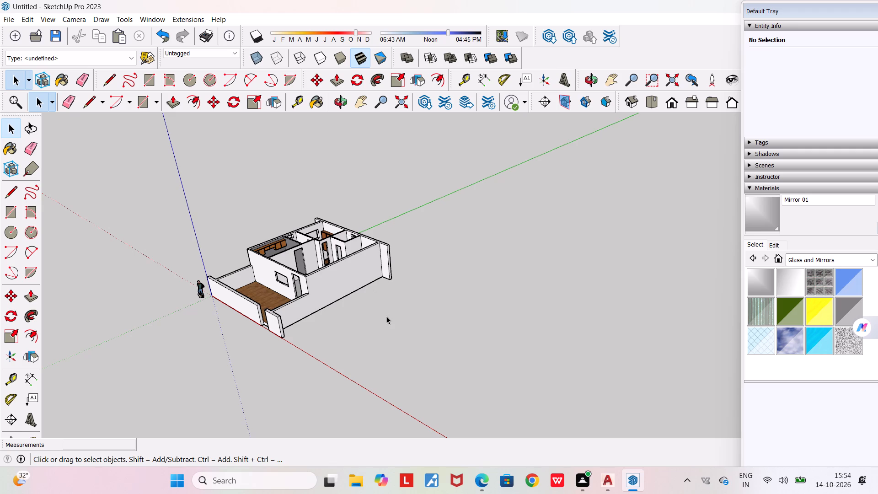
scroll(386, 316, up, 1)
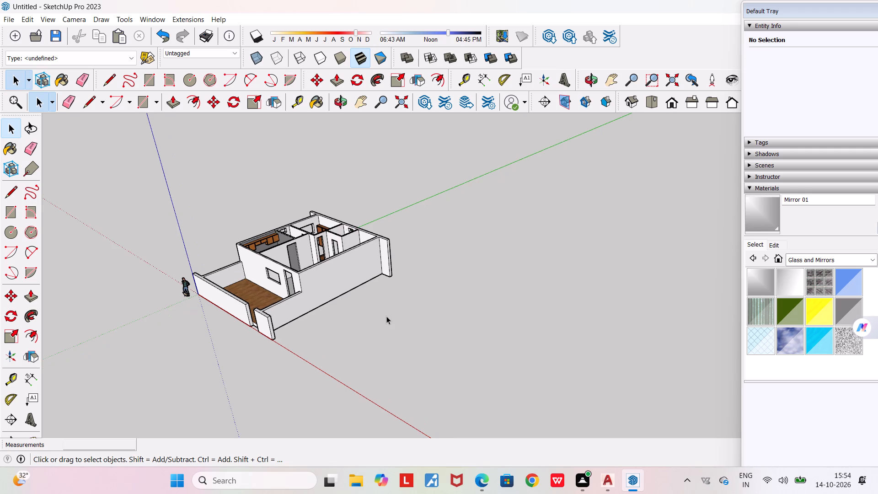
scroll(386, 316, down, 1)
scroll(386, 316, up, 1)
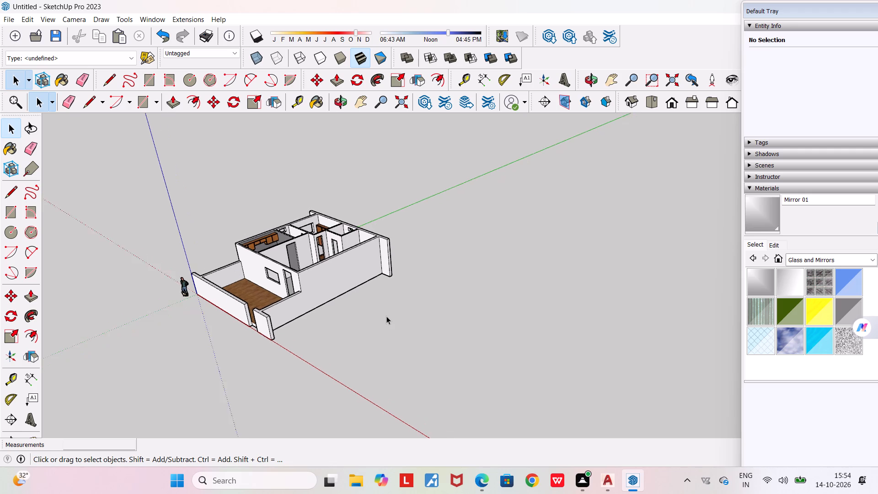
scroll(386, 316, up, 2)
middle_drag(399, 399, 553, 423)
scroll(498, 417, up, 2)
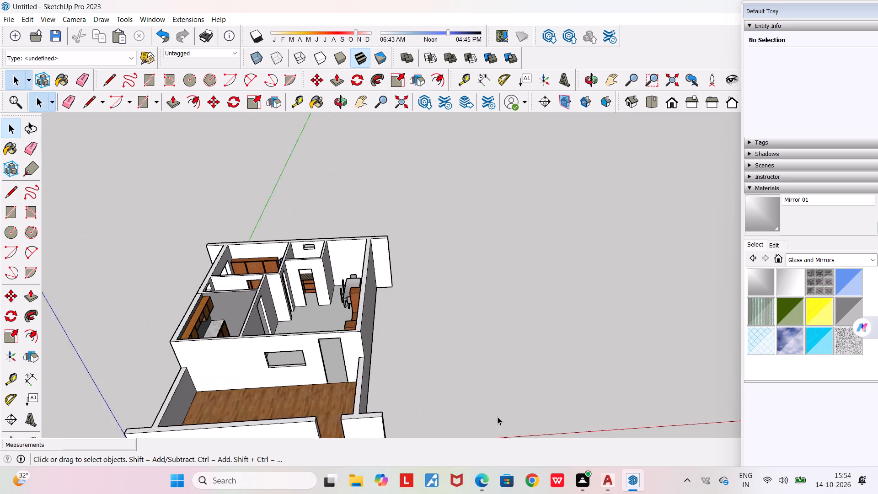
scroll(498, 417, up, 4)
middle_drag(497, 417, 143, 404)
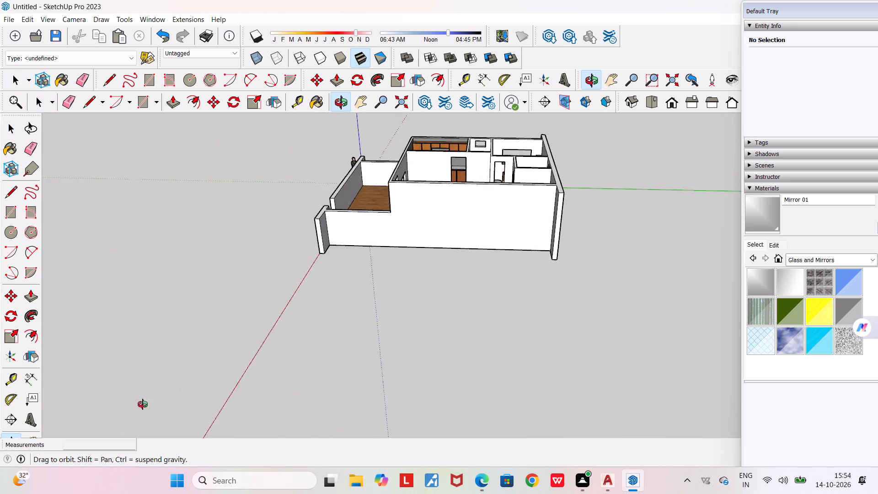
middle_drag(143, 404, 164, 482)
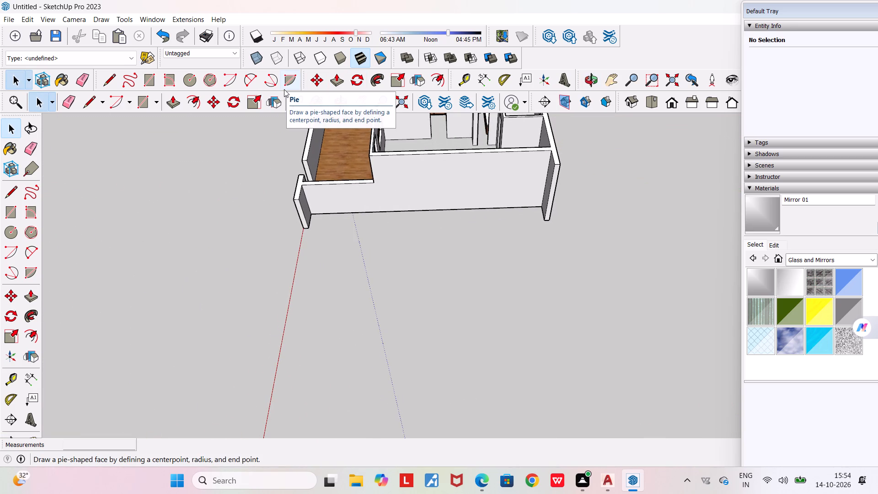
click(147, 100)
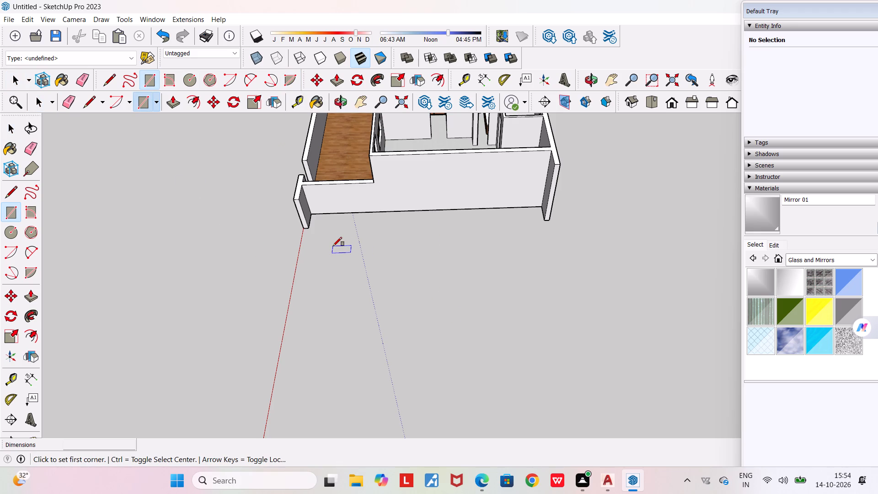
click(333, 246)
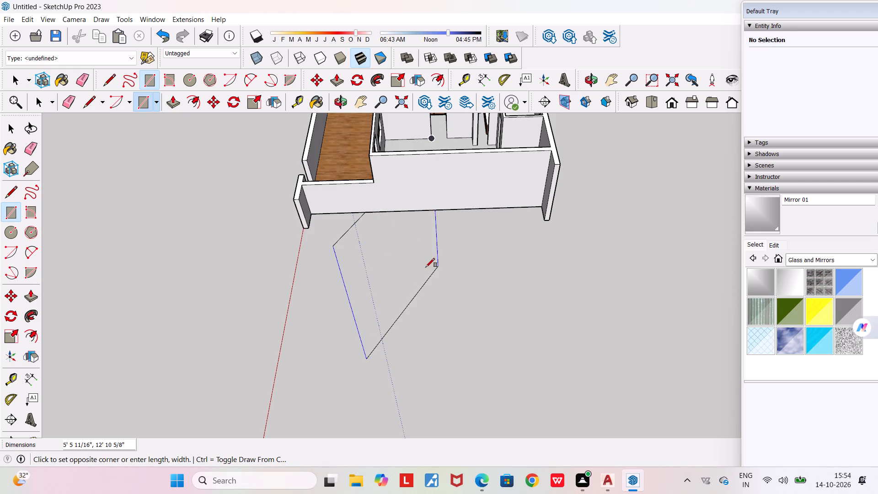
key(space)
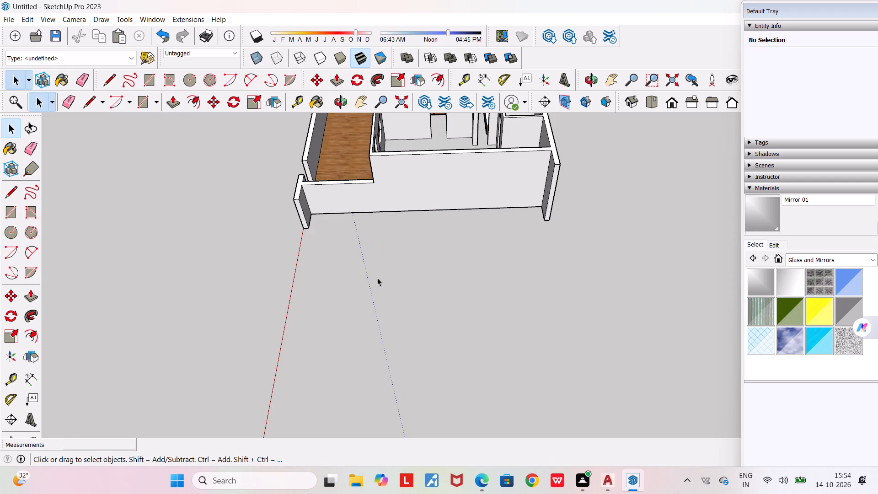
Draw a 6' line along the green axis on the open ground outside the long side wall.
click(113, 83)
click(334, 240)
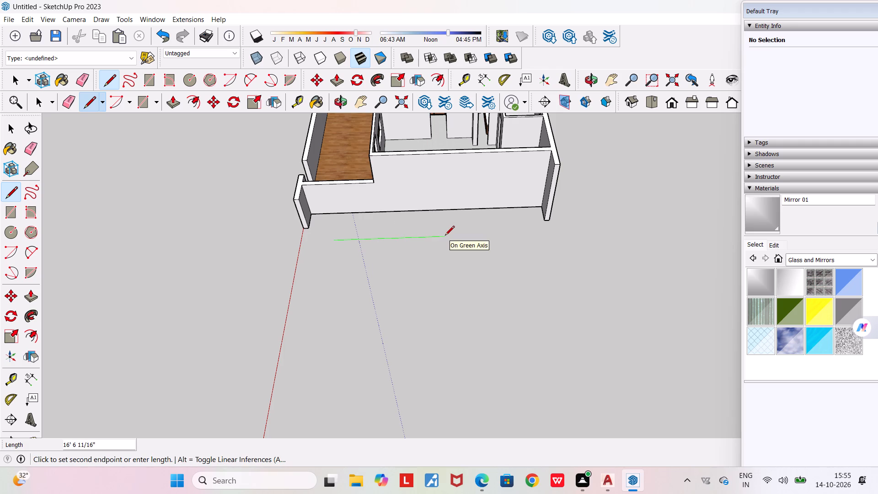
text(6')
key(Return)
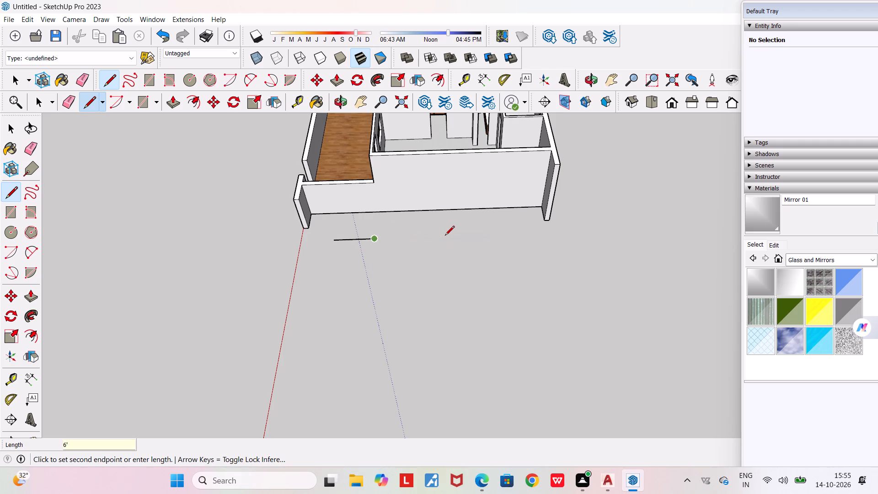
scroll(345, 245, up, 3)
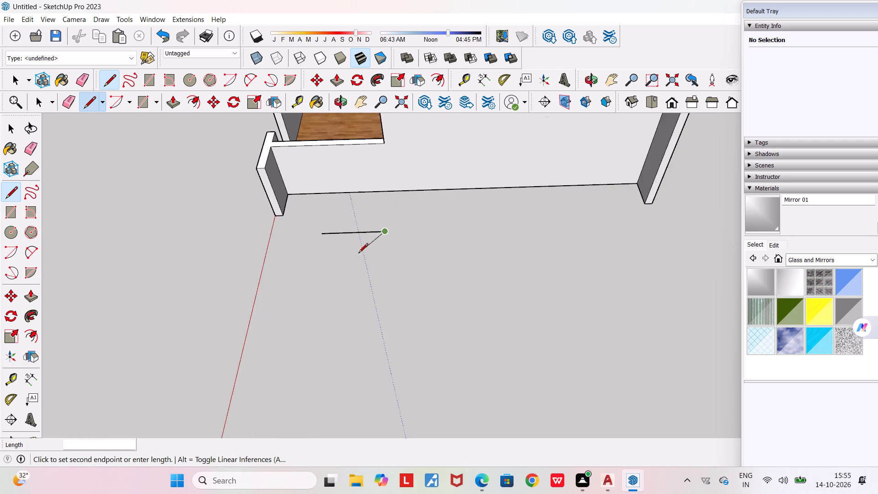
scroll(359, 253, up, 12)
scroll(314, 233, up, 3)
key(space)
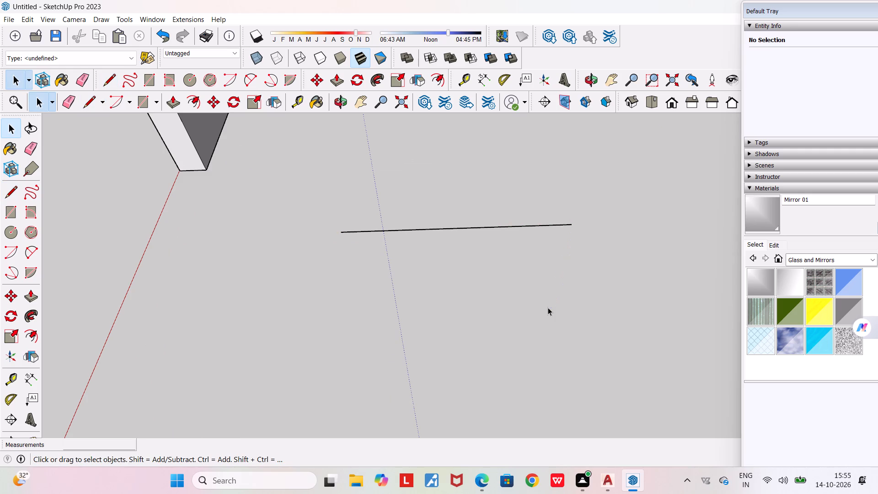
Complete a 6' by 2' rectangular face from the line, drawing its short edges along the red axis.
scroll(307, 253, up, 2)
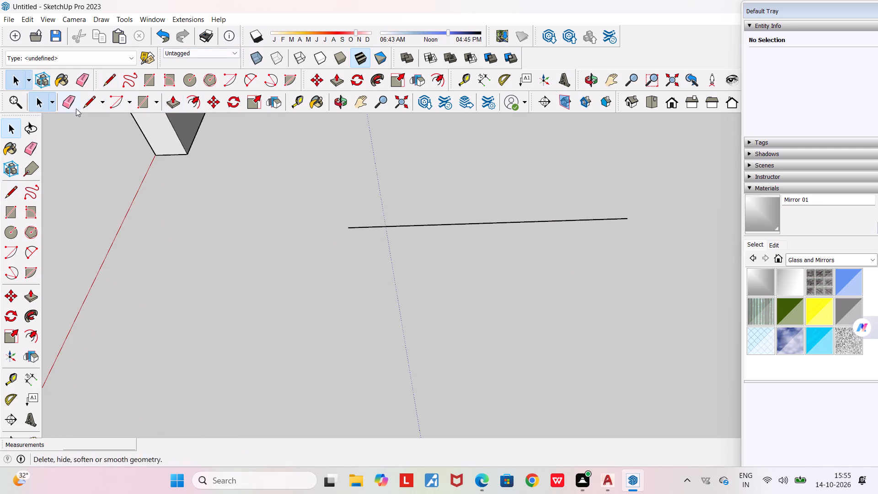
click(106, 81)
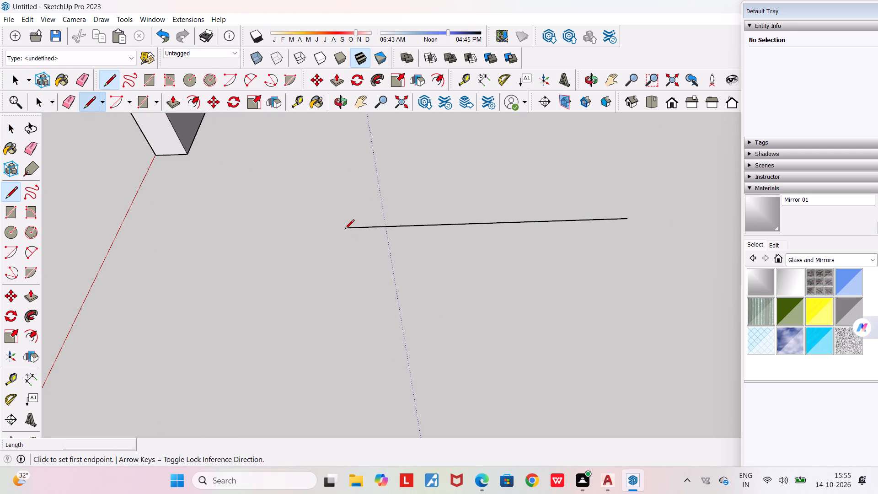
click(348, 229)
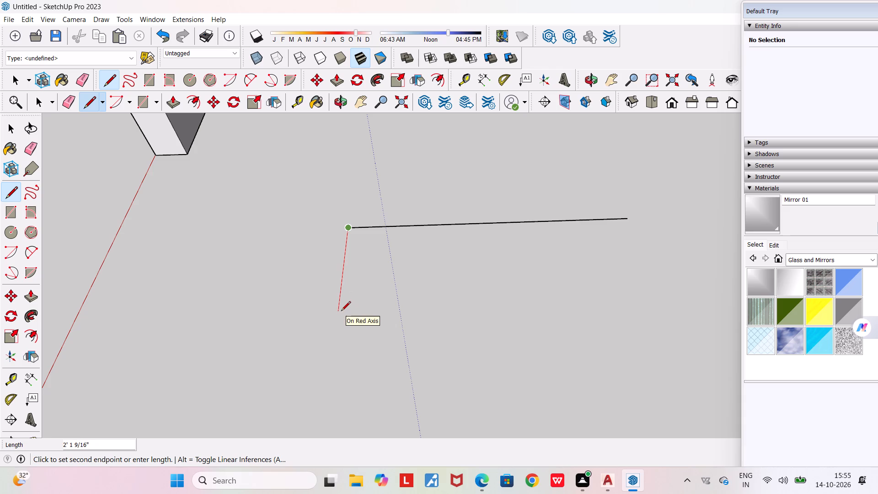
text(2')
key(Return)
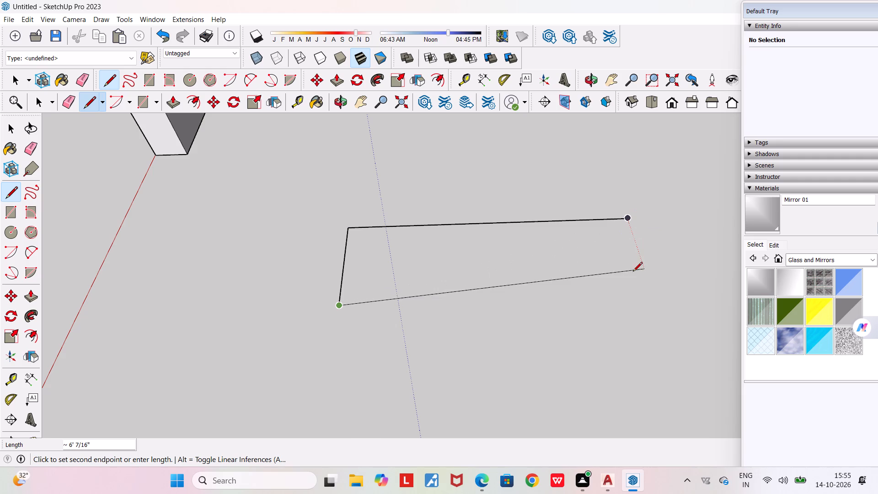
click(654, 294)
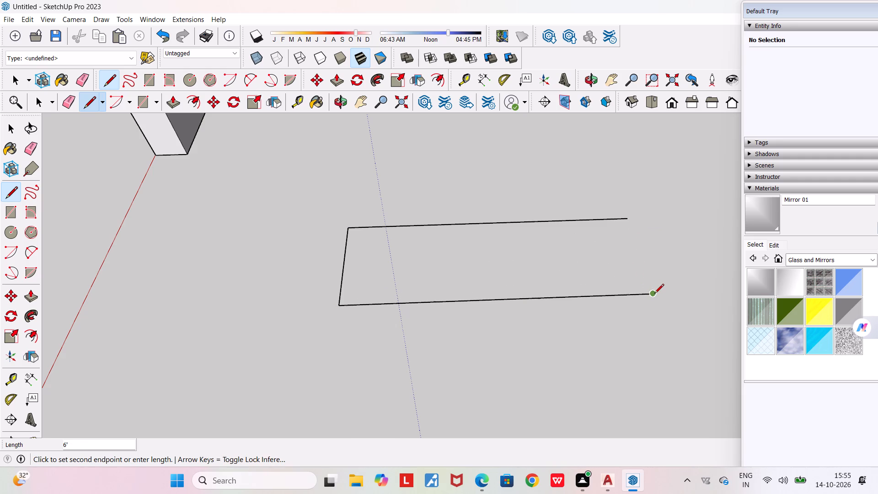
click(632, 213)
key(space)
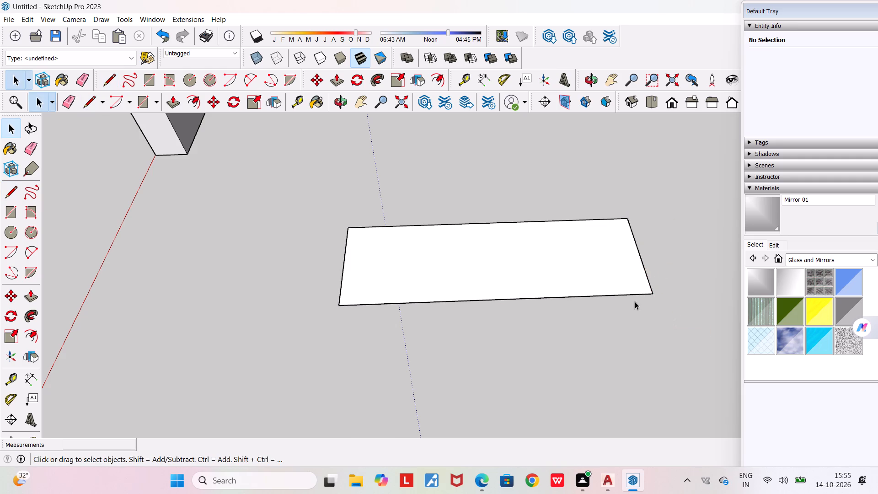
Examine the new rectangular face outside the house up close and from different viewing angles.
middle_drag(634, 299, 621, 269)
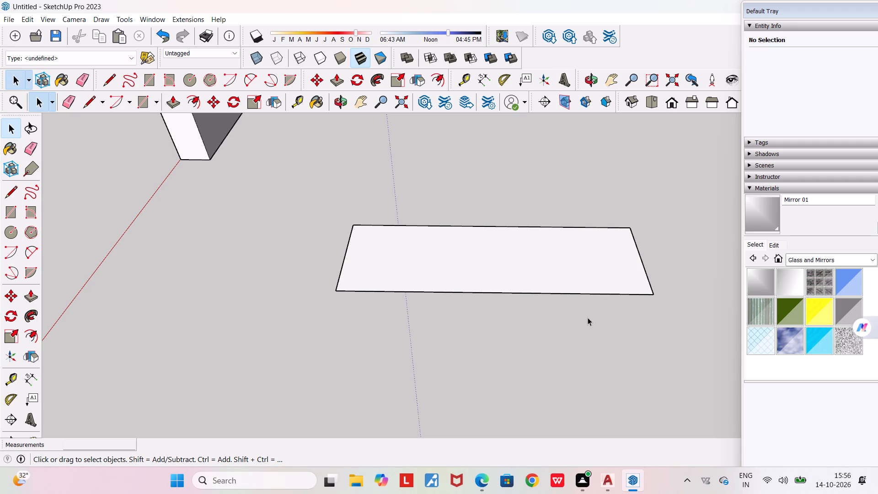
middle_drag(403, 265, 408, 321)
scroll(408, 321, down, 4)
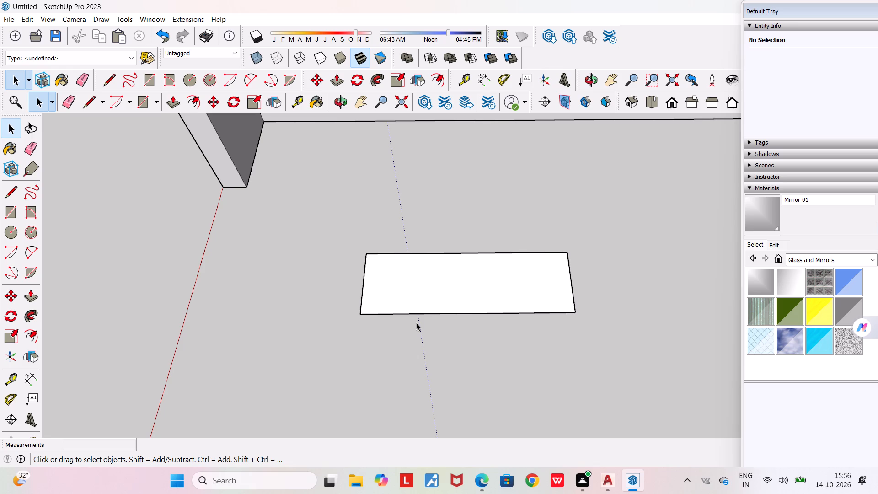
middle_drag(407, 309, 409, 257)
scroll(388, 291, up, 3)
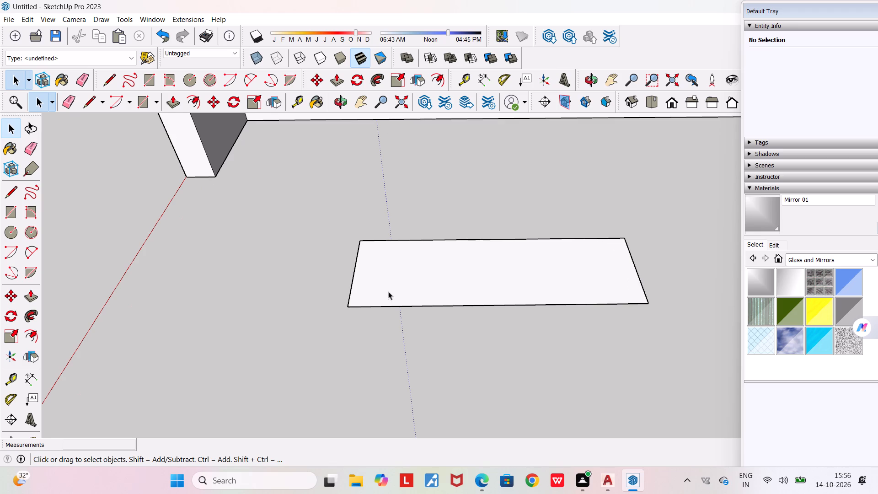
scroll(388, 291, up, 4)
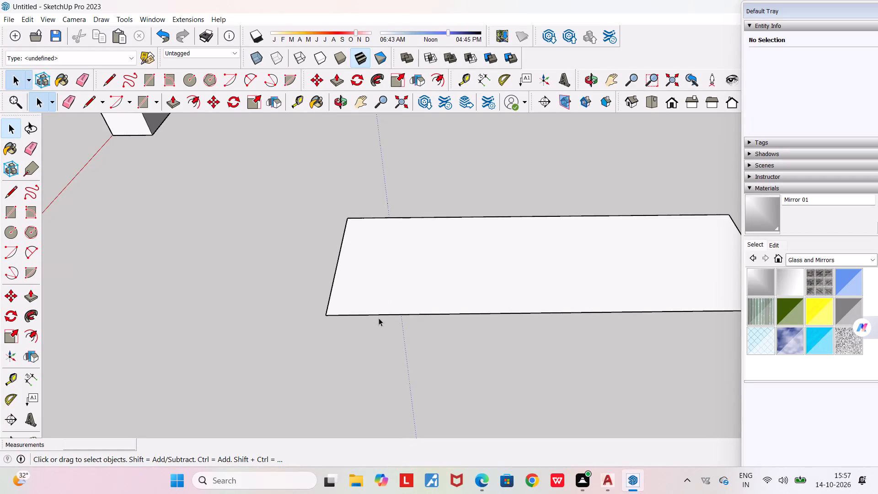
scroll(379, 318, up, 2)
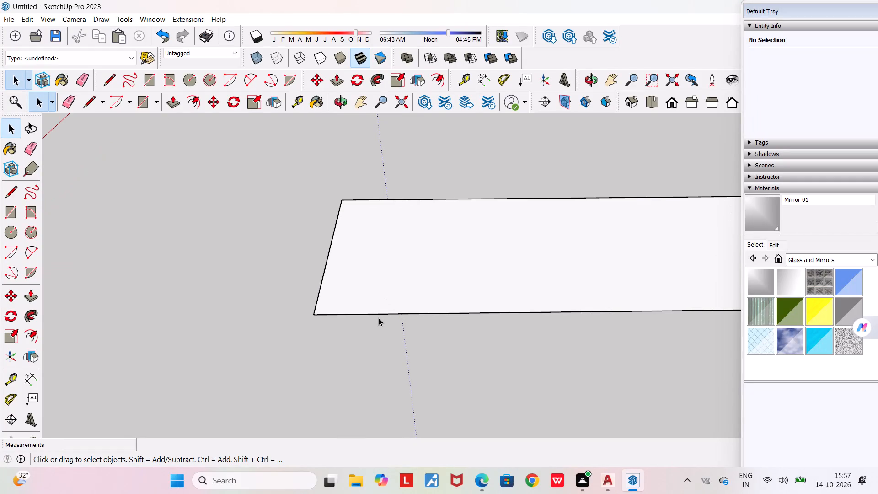
middle_drag(379, 318, 387, 259)
middle_drag(380, 282, 385, 320)
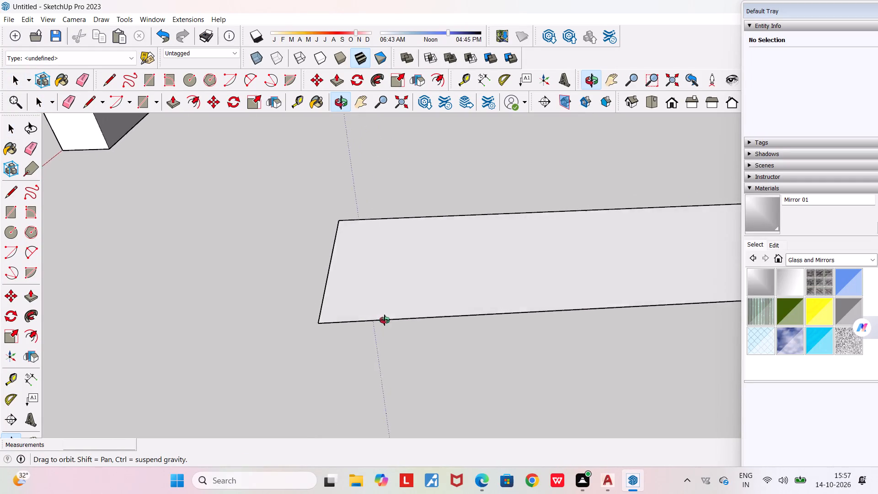
Place a guide on the 6' by 2' face about 4" inside the short edge nearer the red axis.
middle_drag(385, 320, 375, 350)
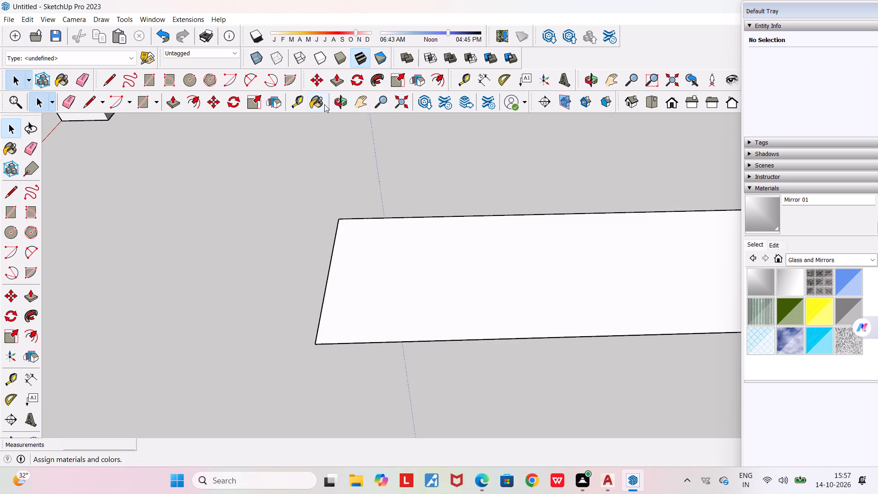
click(294, 106)
click(331, 275)
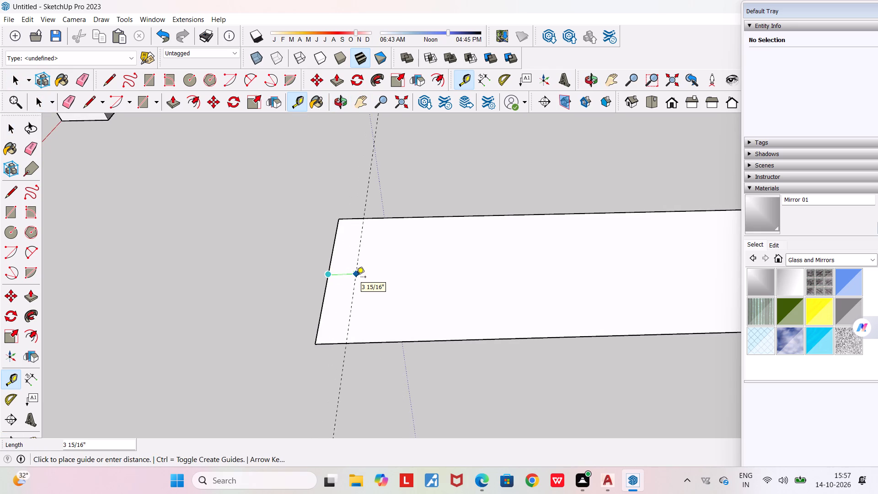
click(356, 278)
Place a lengthwise guide on the face about 5" inside the long edge facing away from the house.
click(524, 341)
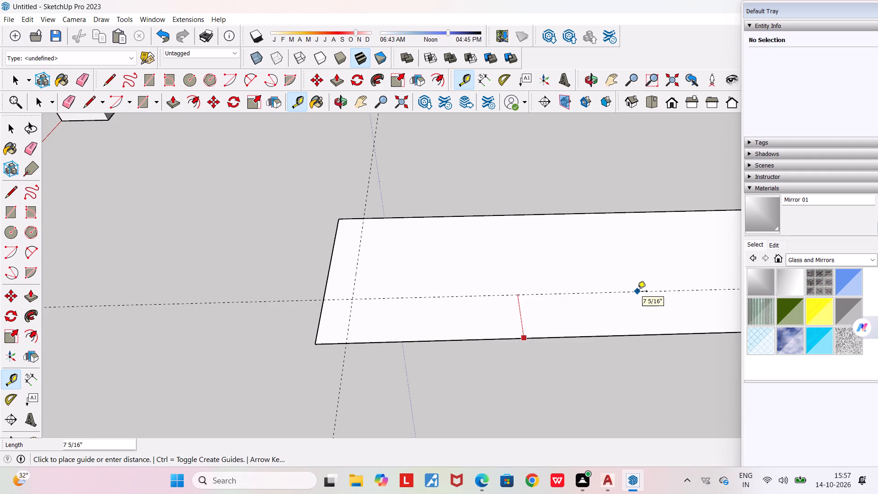
key(space)
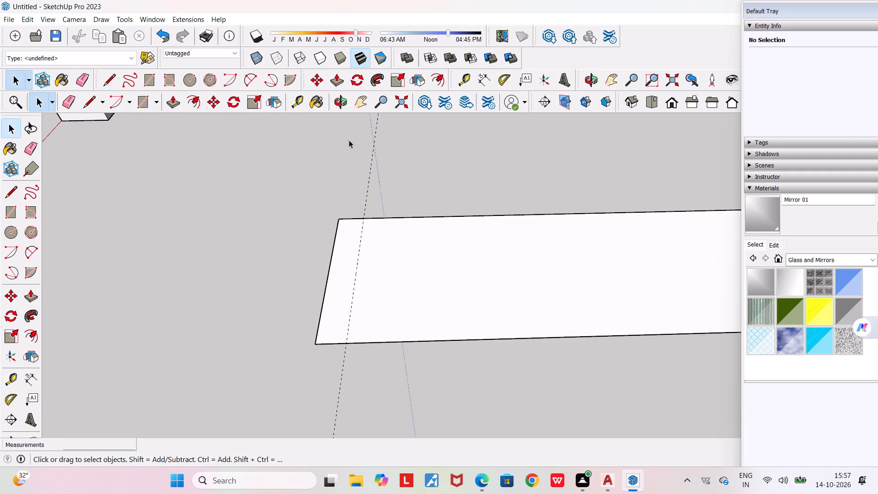
click(301, 96)
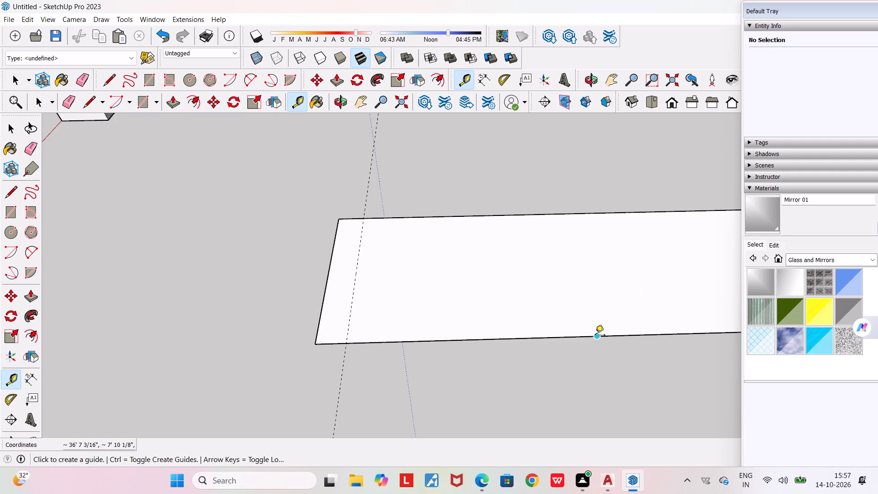
click(595, 336)
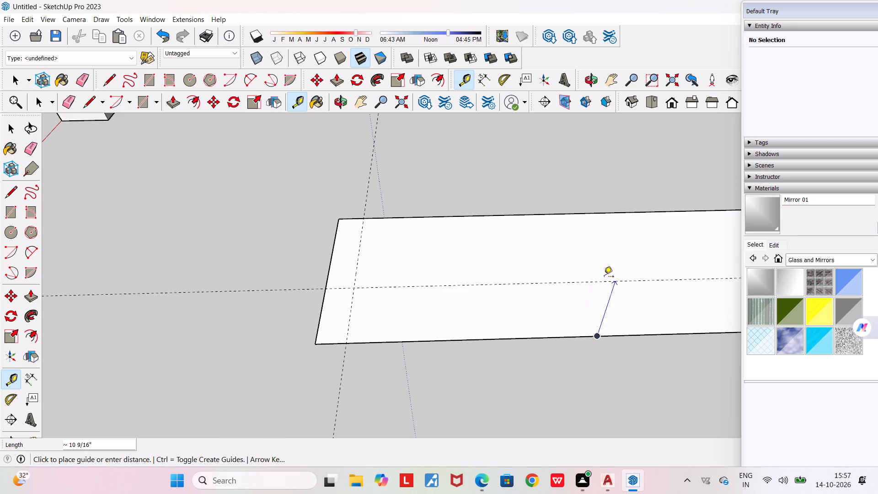
middle_drag(615, 235, 593, 259)
scroll(593, 259, down, 5)
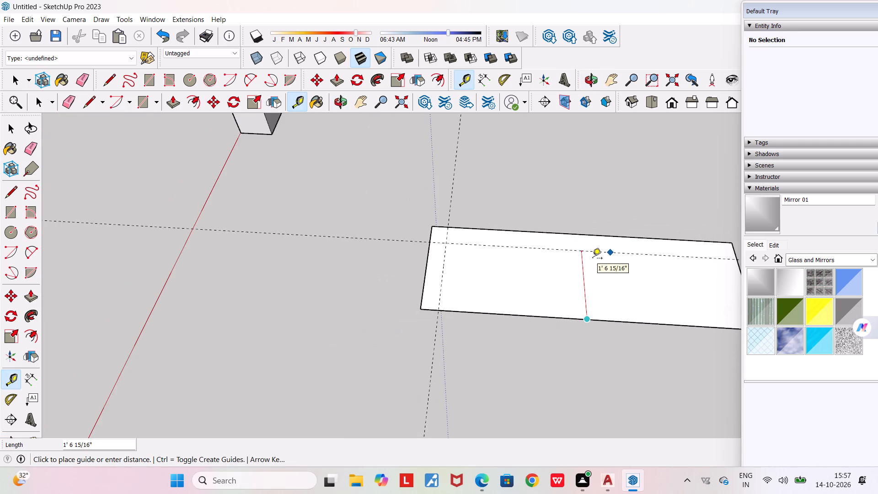
middle_drag(593, 259, 653, 188)
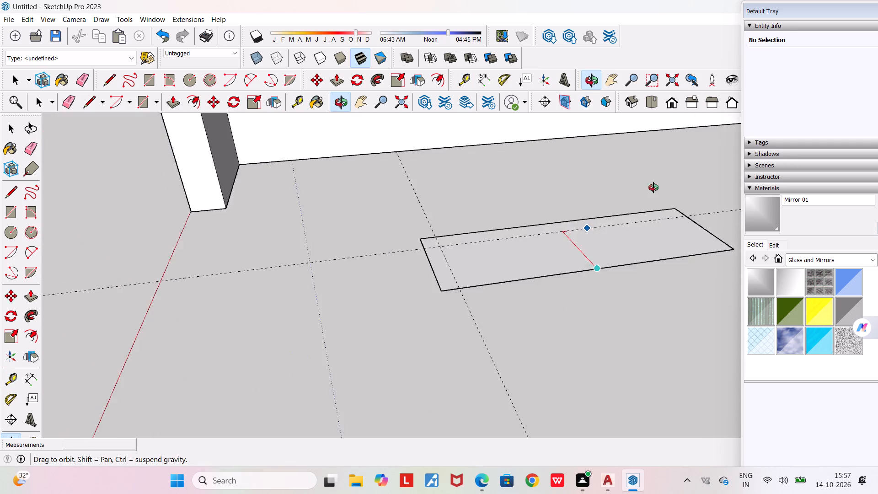
middle_drag(653, 188, 615, 229)
scroll(616, 227, down, 4)
middle_drag(578, 233, 549, 302)
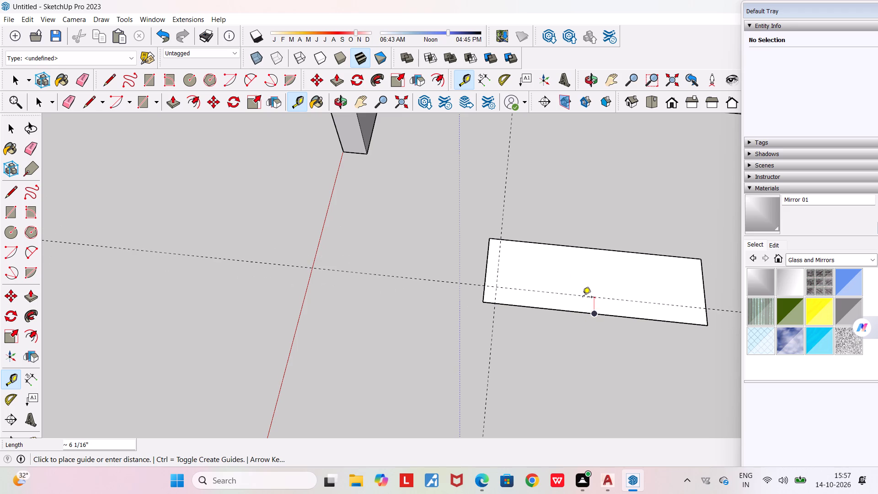
click(583, 299)
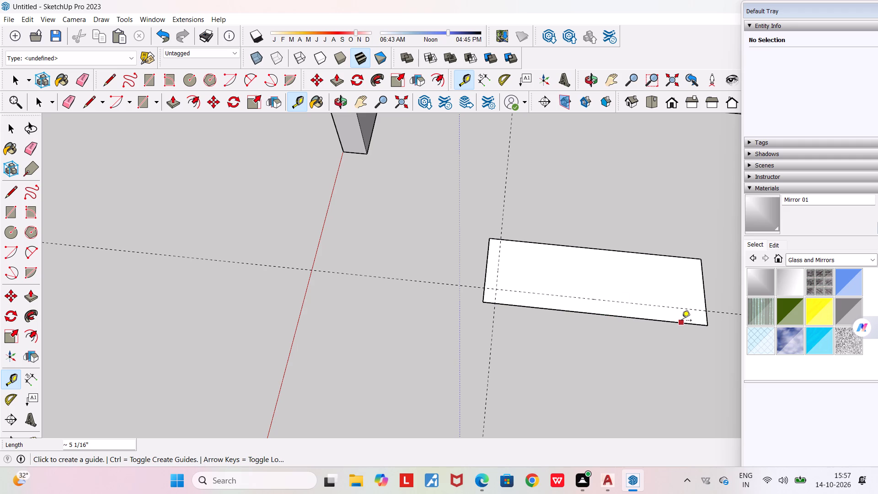
key(space)
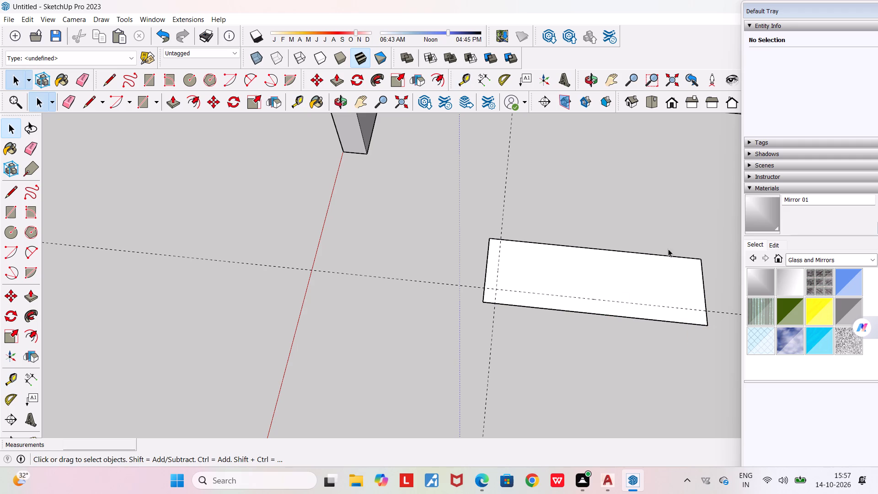
Place a guide about 5 5/16" inside the face's short edge farther from the red axis.
click(293, 104)
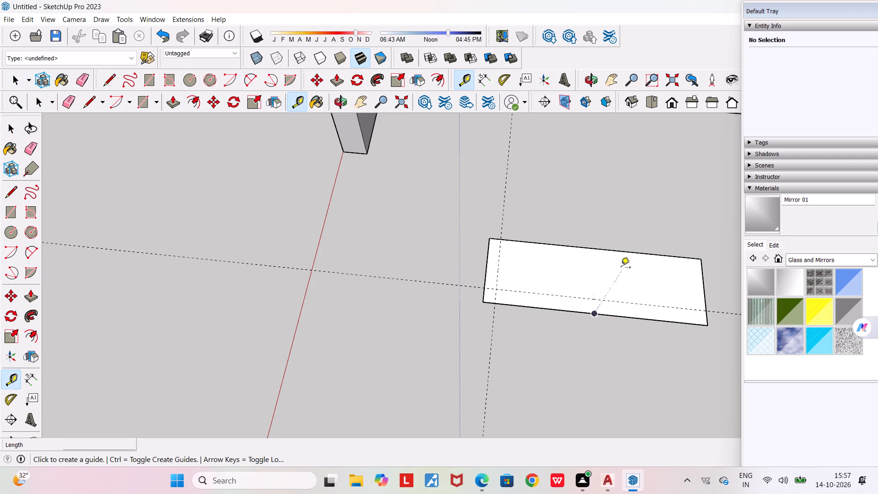
click(704, 289)
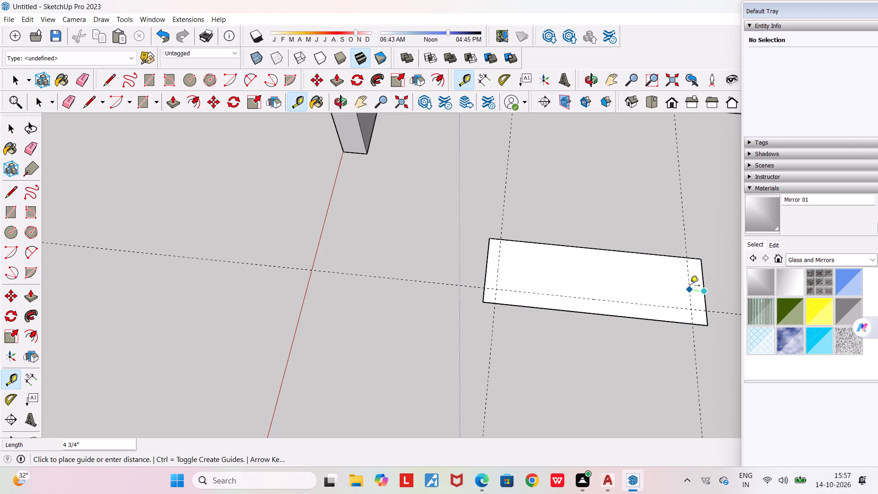
click(688, 286)
key(space)
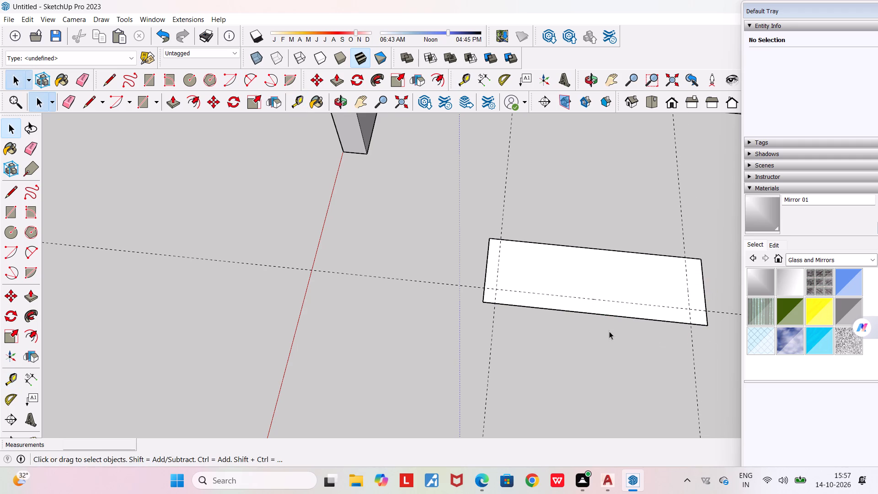
Draw lines along the guides to outline a strip about 5' 2 3/4" by 5" against the face's outer long edge.
middle_drag(605, 329, 391, 229)
scroll(391, 229, down, 3)
scroll(451, 317, up, 3)
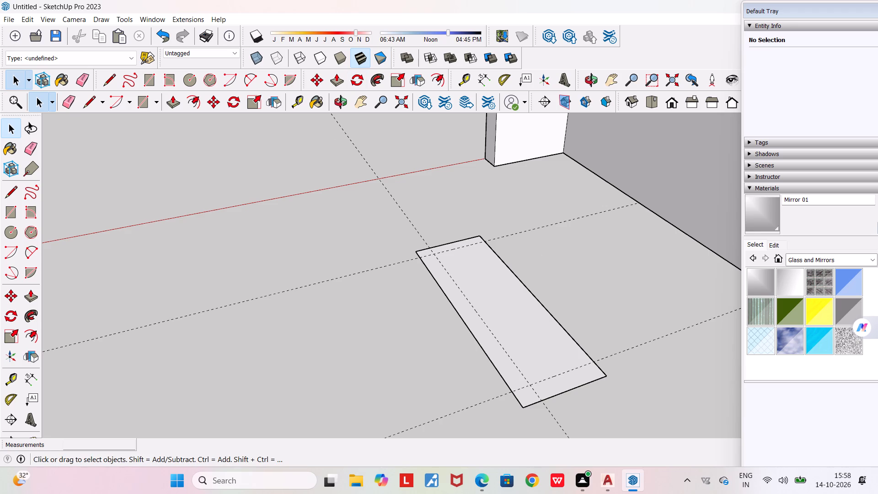
click(88, 104)
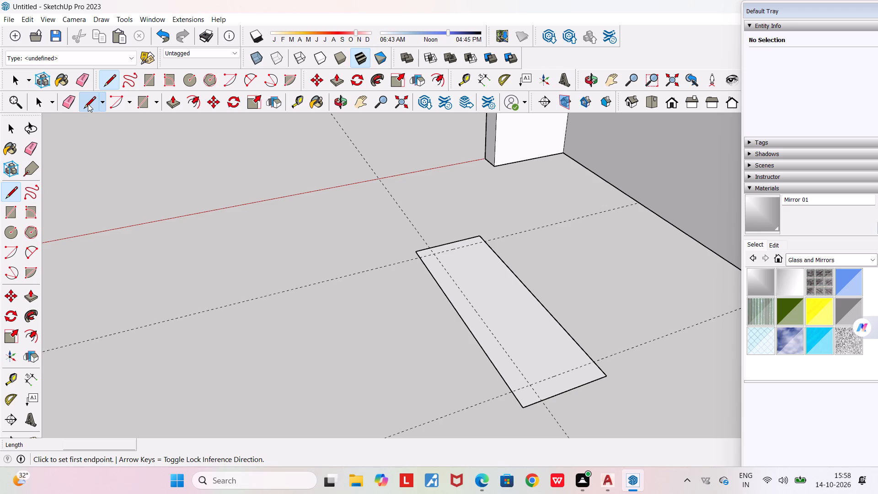
scroll(428, 253, up, 3)
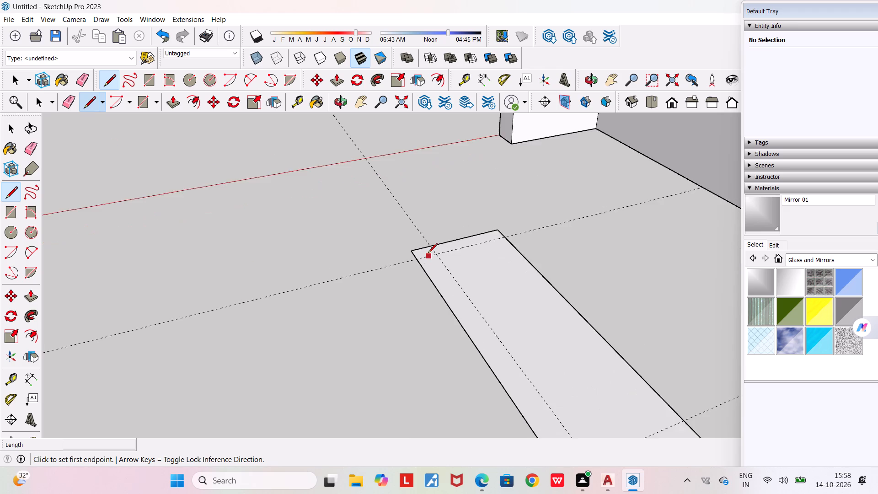
scroll(428, 253, up, 8)
click(409, 260)
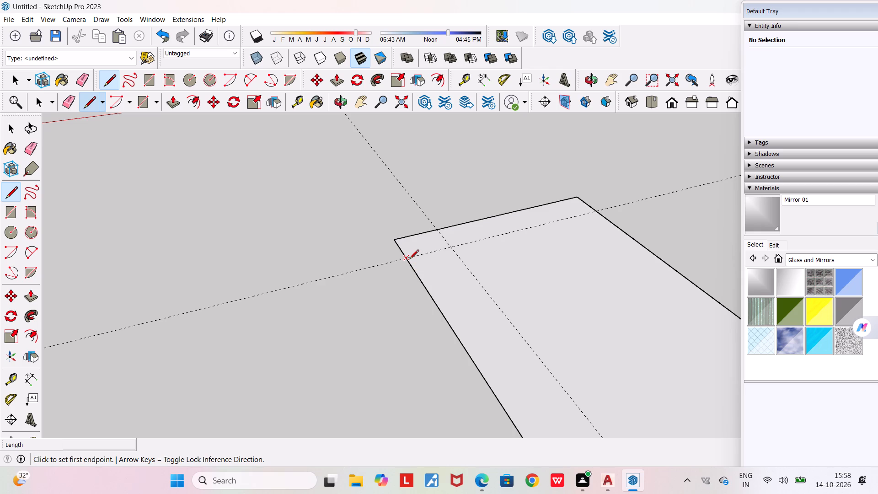
click(453, 245)
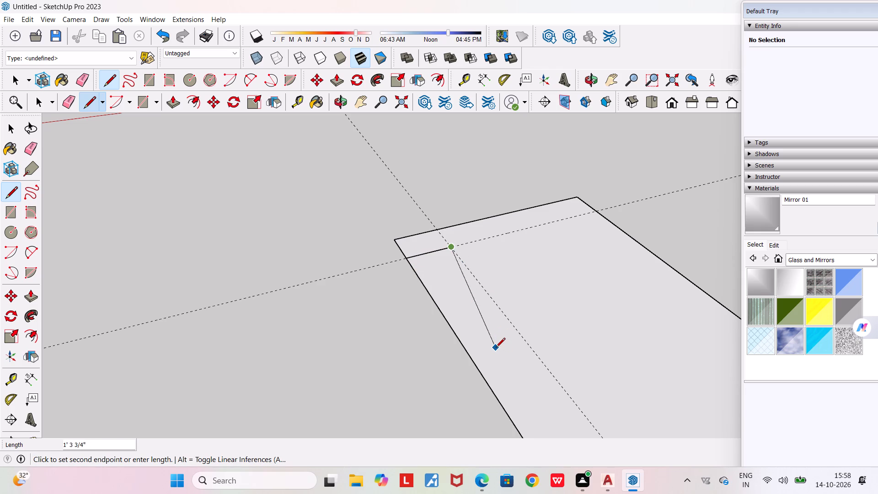
scroll(496, 348, down, 20)
scroll(496, 348, down, 1)
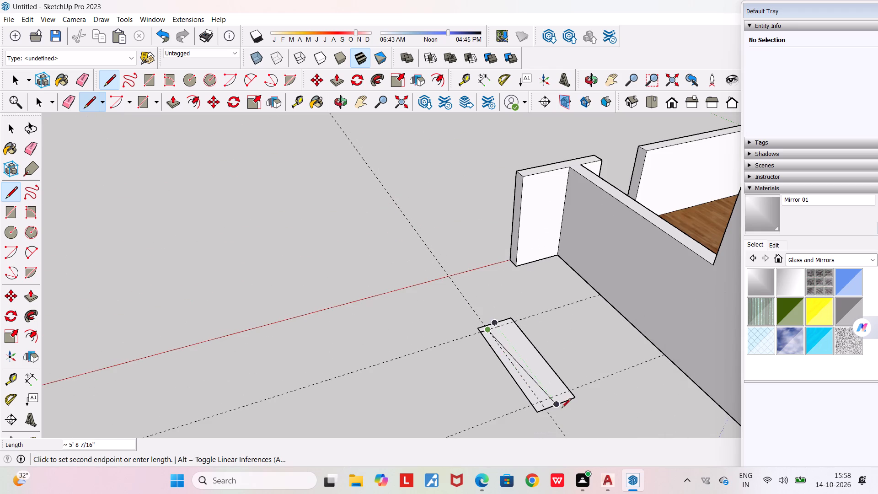
scroll(541, 396, up, 19)
scroll(538, 402, up, 3)
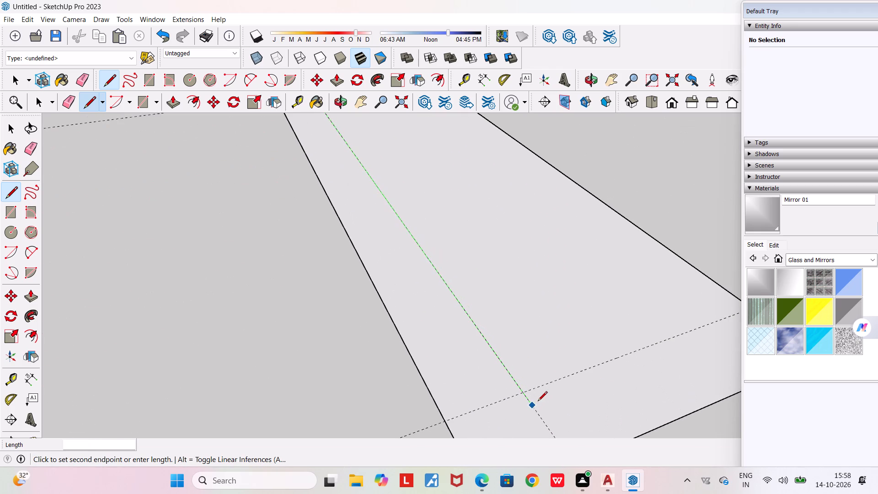
click(523, 392)
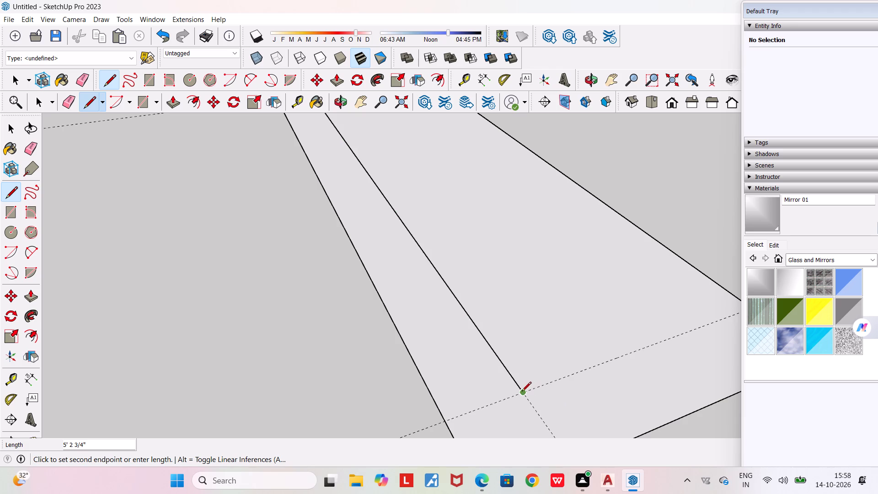
click(444, 424)
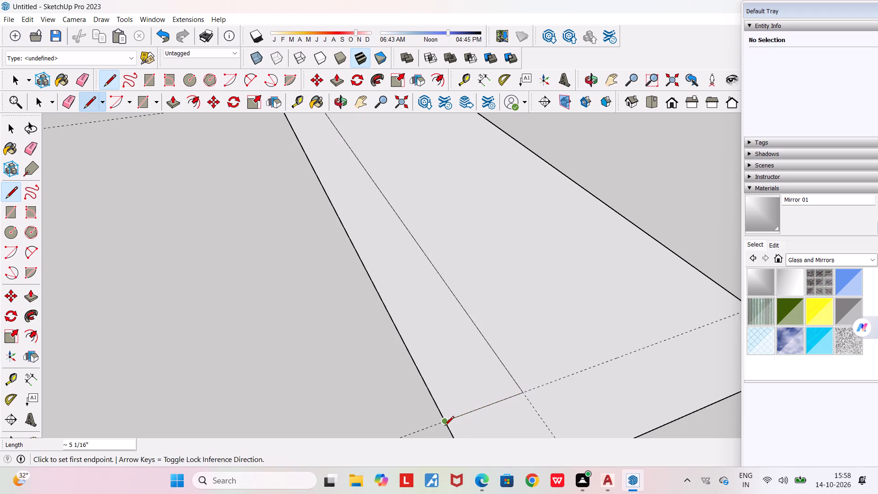
scroll(444, 426, down, 10)
middle_drag(444, 426, 578, 373)
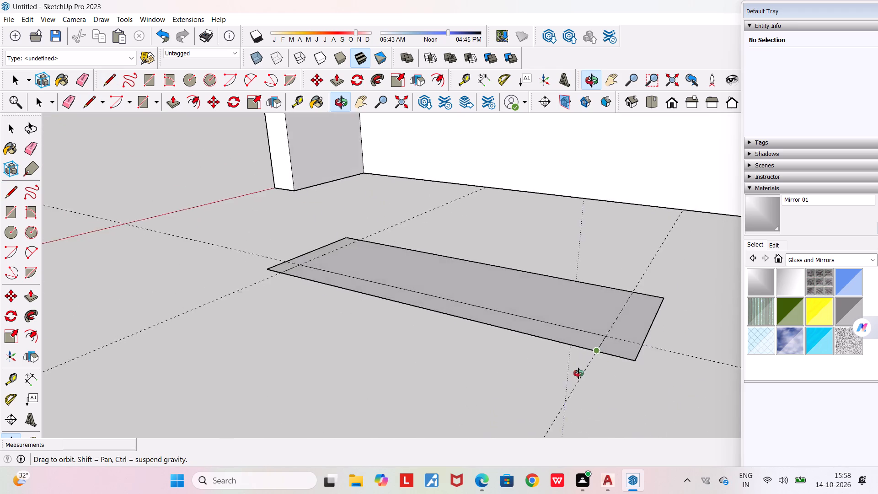
middle_drag(578, 373, 616, 407)
scroll(616, 408, down, 4)
key(space)
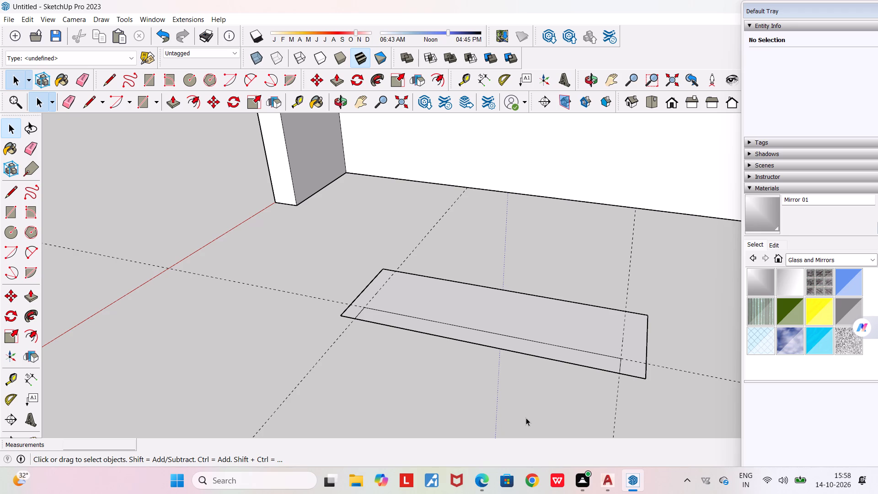
Extend the strip's inner line along the guide to the short edge nearer the red axis, about 4".
scroll(334, 293, up, 4)
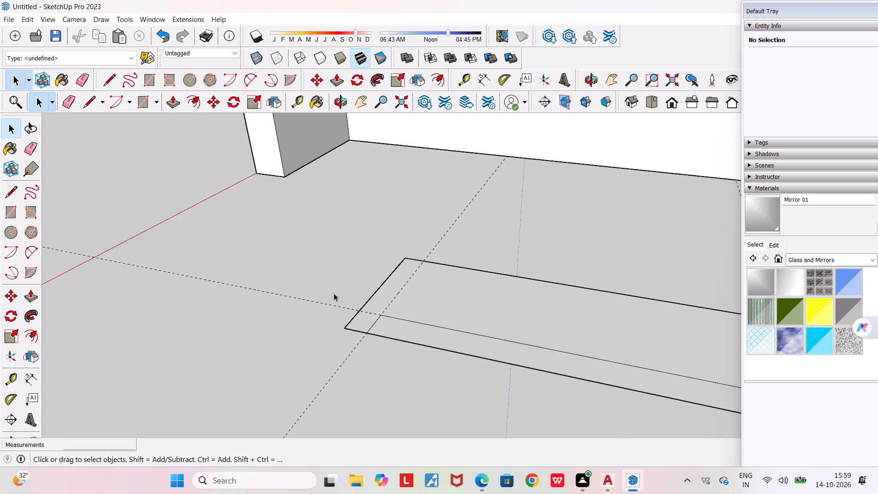
scroll(364, 317, up, 5)
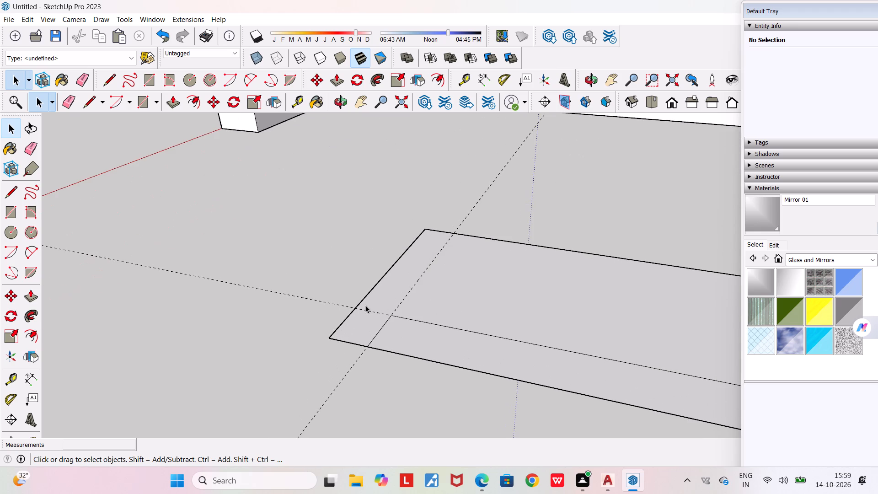
scroll(353, 311, up, 3)
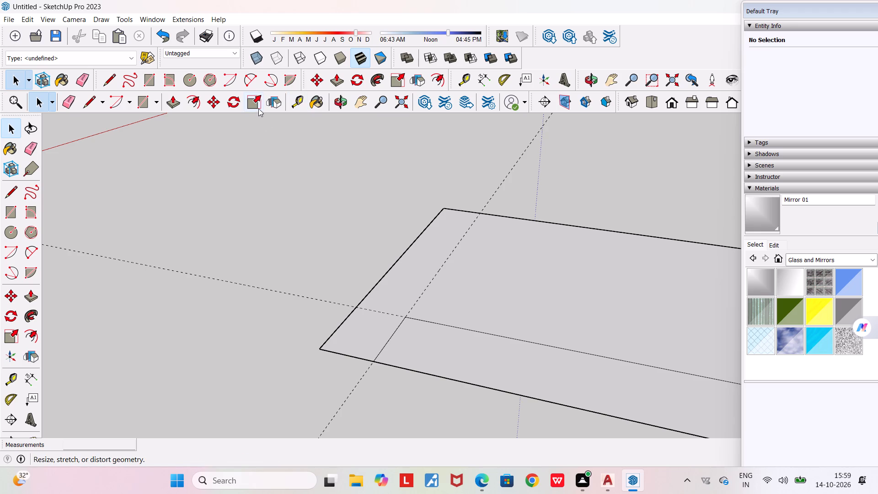
click(99, 102)
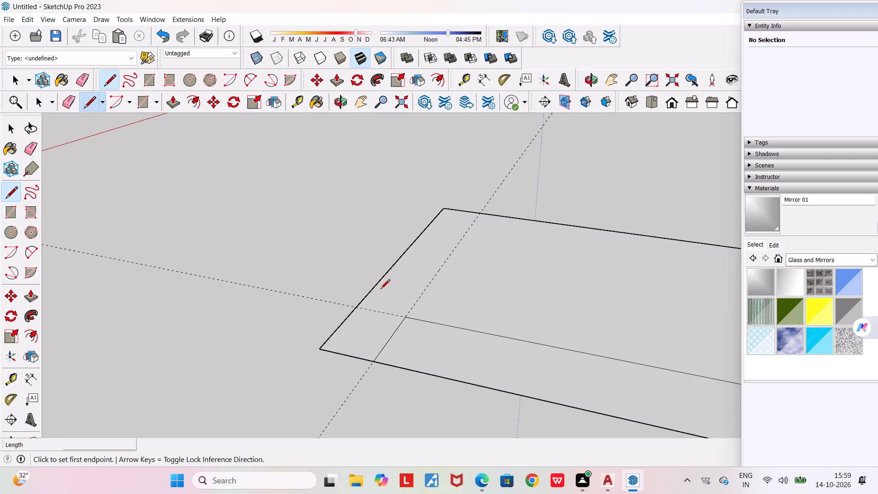
click(360, 304)
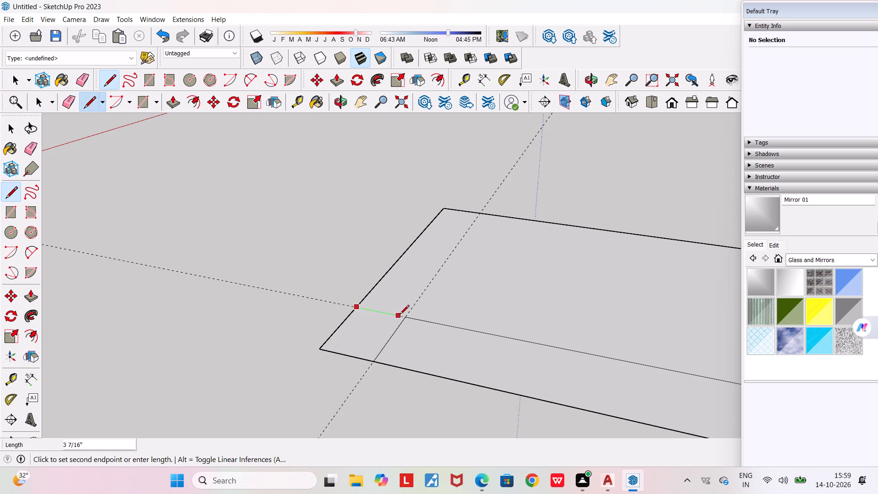
click(408, 314)
Extend the strip's inner line along the guide to the opposite short edge, about 5 5/16".
scroll(447, 344, down, 3)
middle_drag(558, 360, 458, 326)
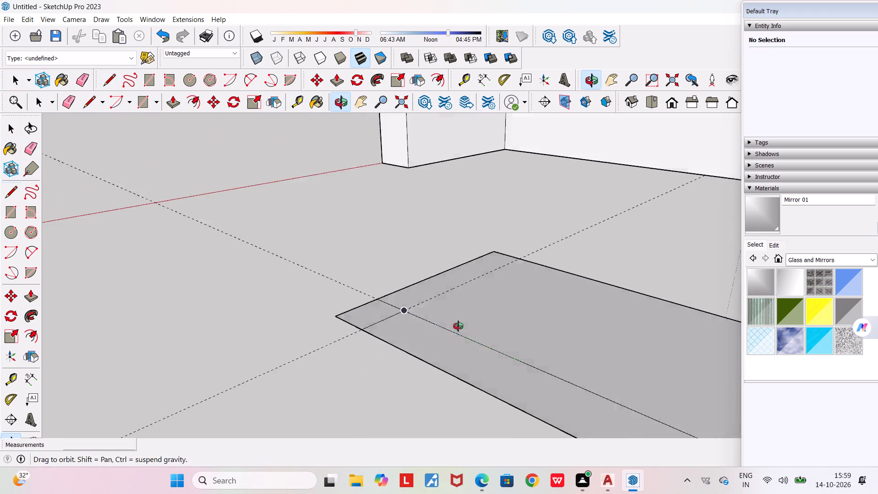
middle_drag(458, 326, 457, 326)
scroll(457, 326, down, 8)
middle_drag(554, 398, 696, 430)
scroll(695, 429, down, 8)
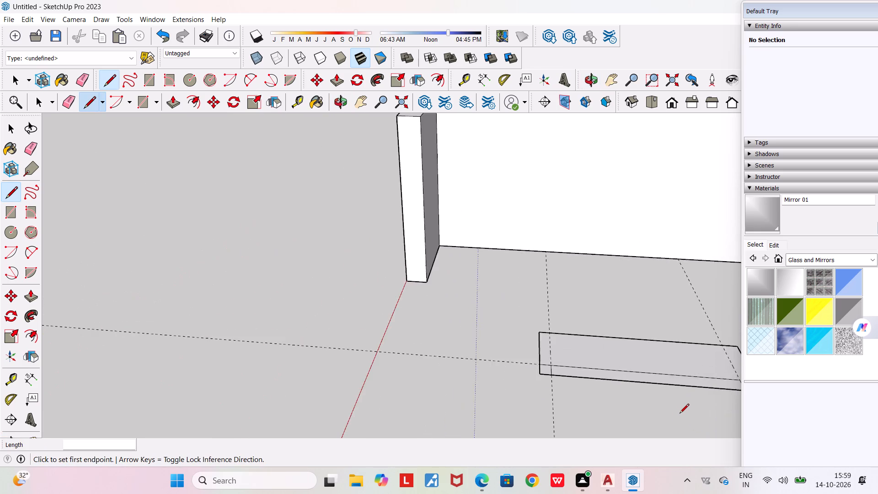
scroll(680, 414, down, 7)
scroll(735, 389, up, 18)
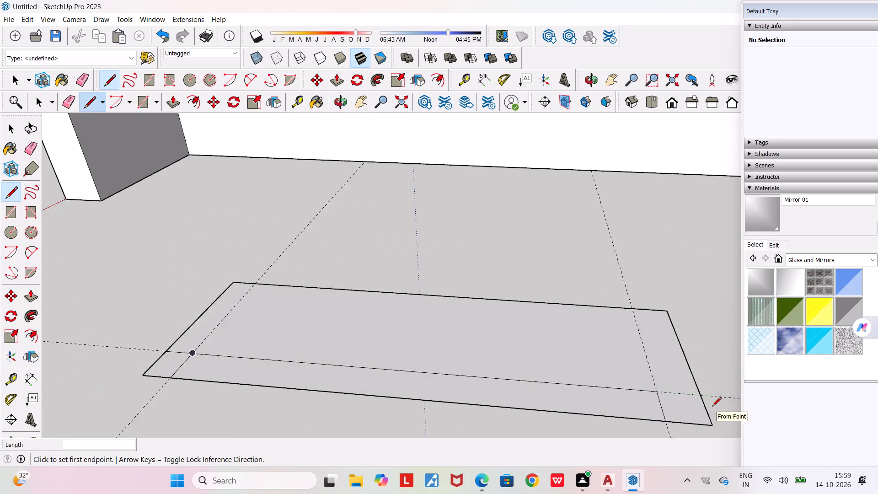
scroll(712, 407, up, 8)
click(592, 378)
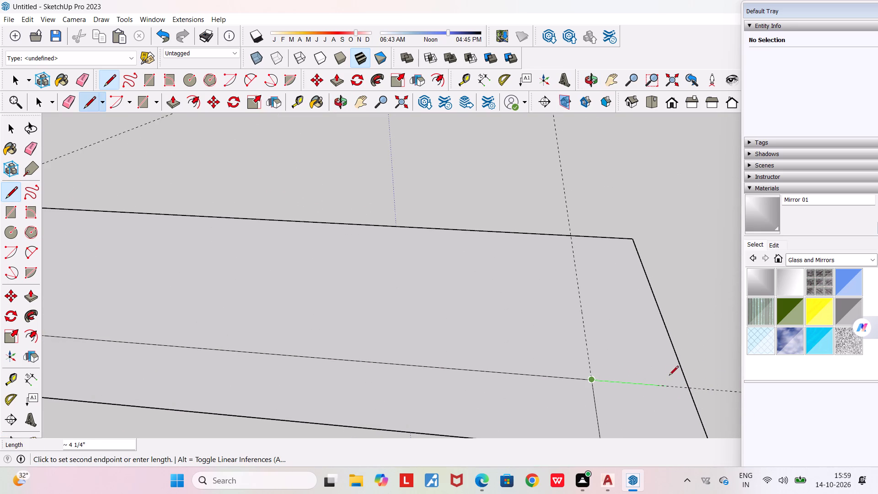
click(693, 383)
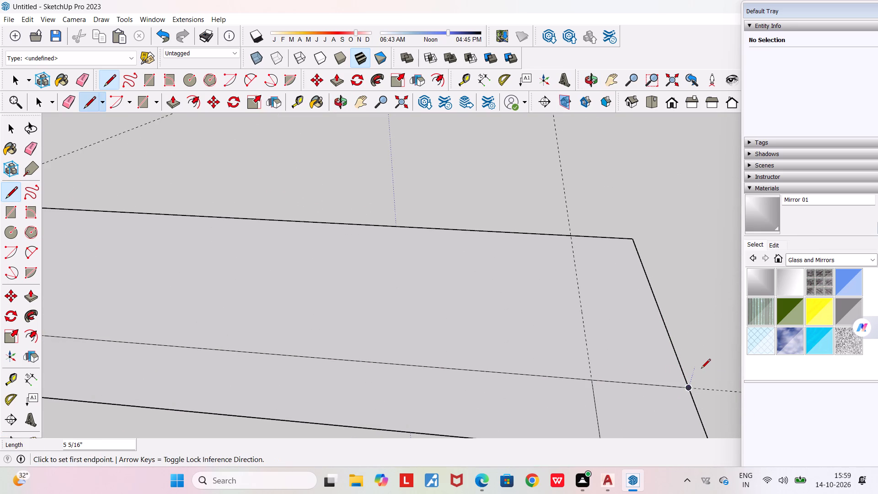
Erase the three construction guides crossing the furniture base outline.
key(space)
scroll(701, 369, down, 17)
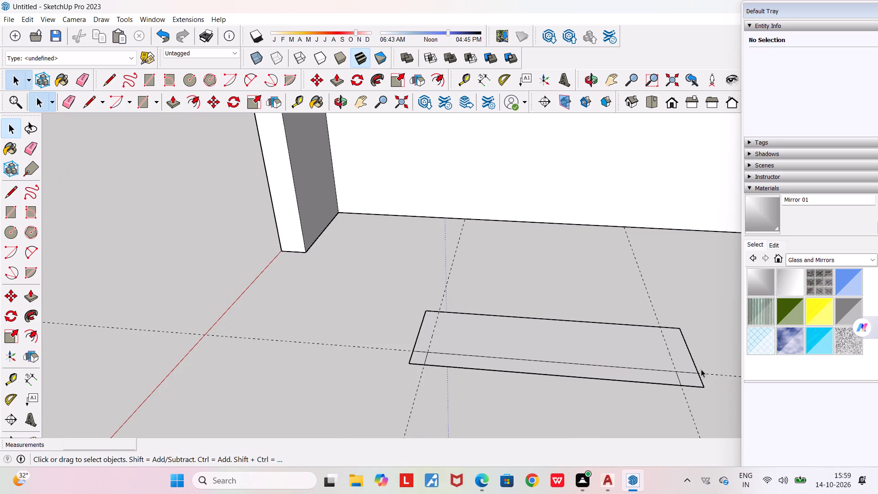
scroll(685, 369, up, 3)
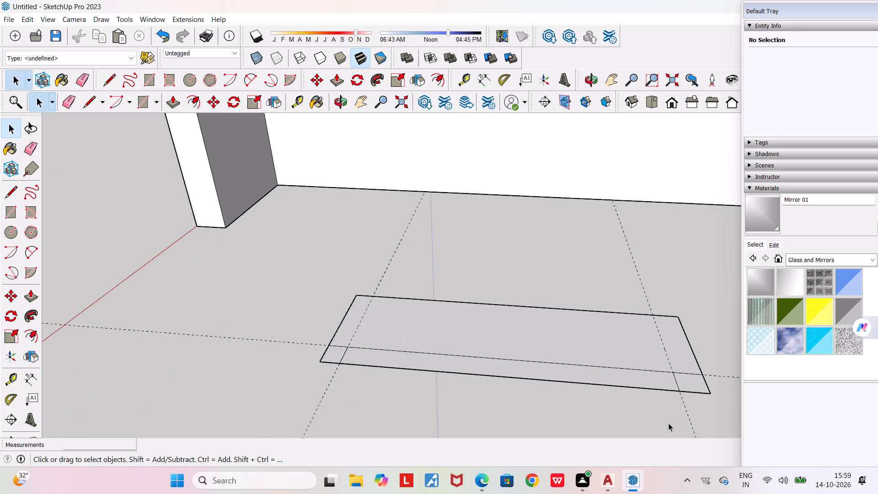
middle_drag(651, 413, 619, 402)
scroll(363, 299, down, 3)
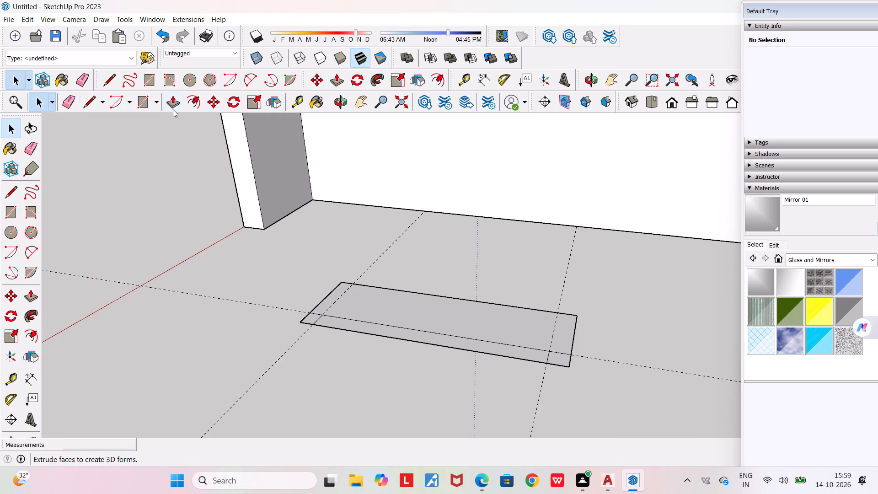
click(76, 99)
drag(251, 265, 272, 400)
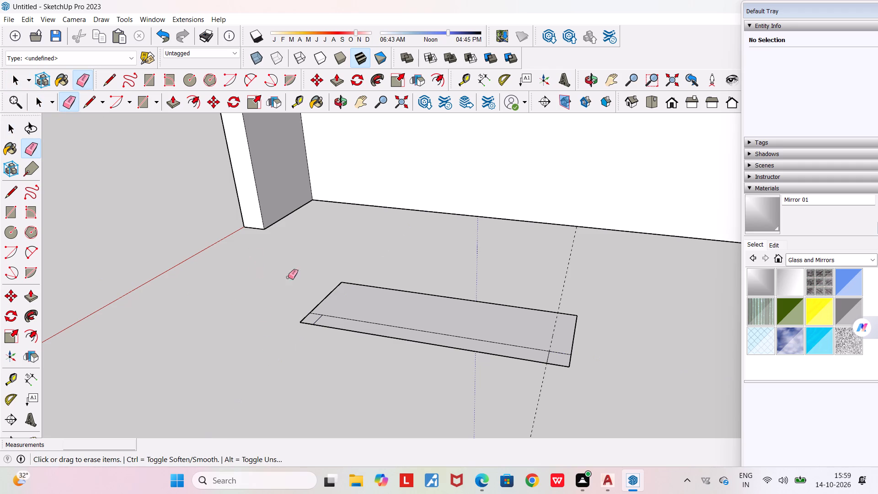
drag(573, 273, 555, 274)
Erase the outer long edge between the two short dividing lines, leaving a small projecting tab at each end.
scroll(331, 315, up, 4)
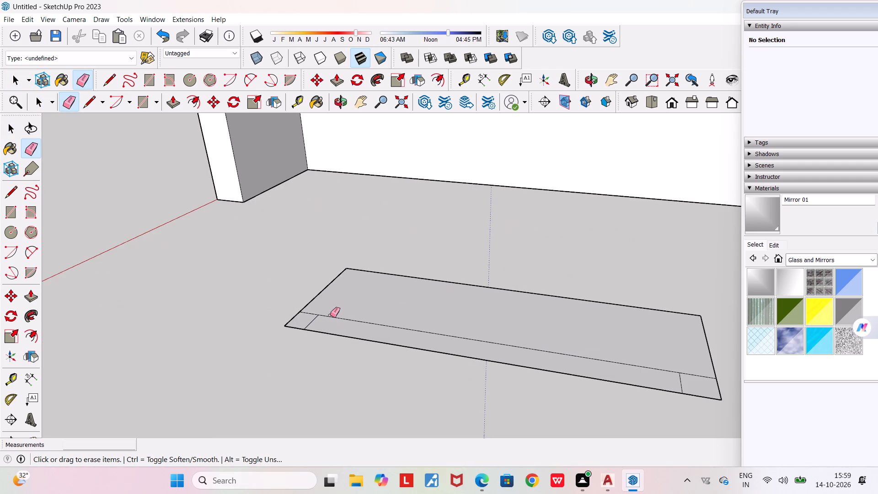
scroll(330, 315, up, 4)
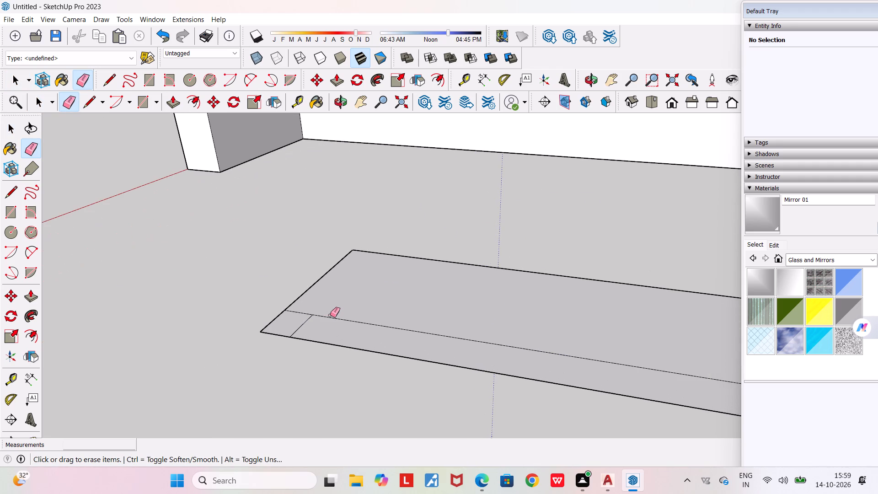
drag(323, 373, 351, 345)
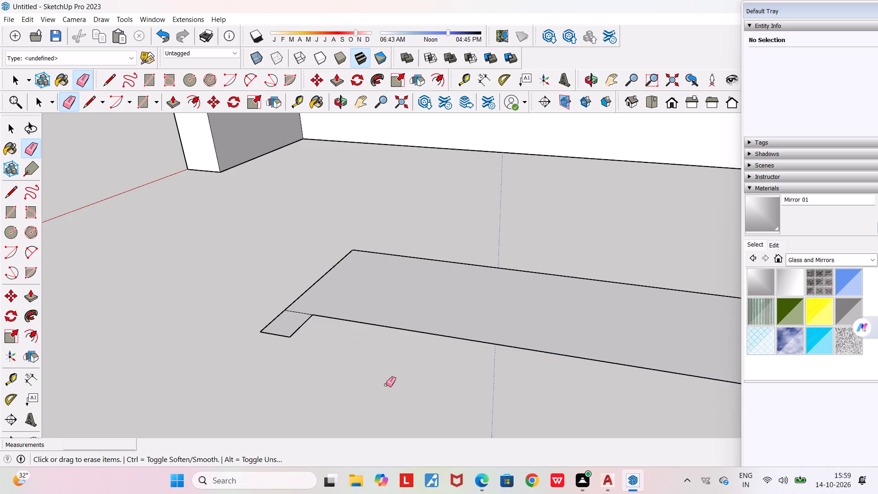
Examine the base outline and its two projecting end tabs from several angles.
middle_drag(391, 388, 475, 390)
scroll(475, 390, down, 3)
middle_drag(561, 391, 430, 400)
scroll(429, 400, down, 4)
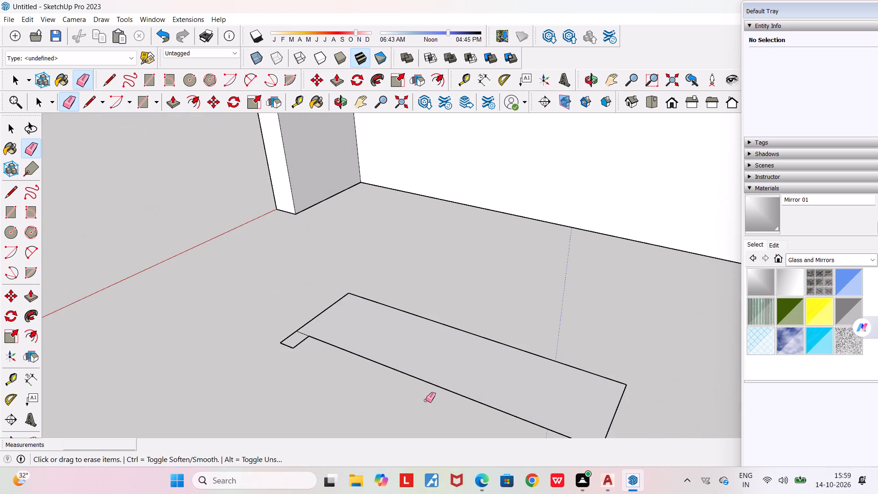
middle_drag(496, 372, 357, 384)
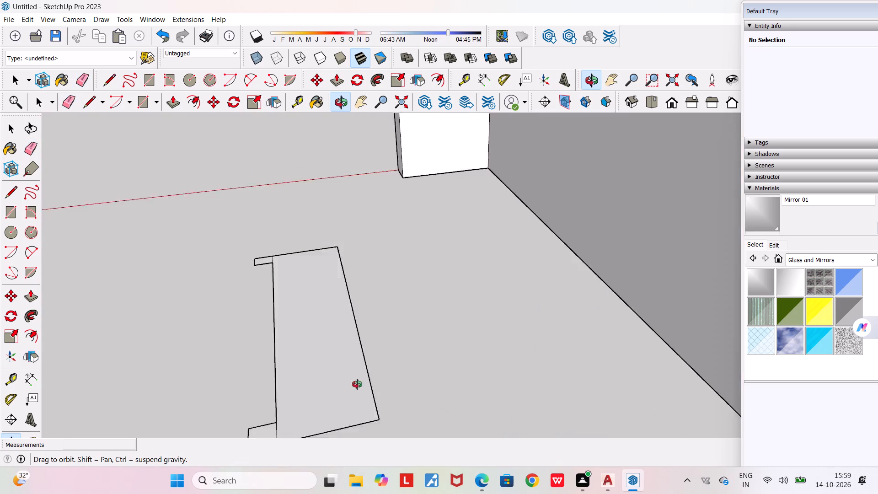
middle_drag(357, 384, 417, 378)
scroll(417, 378, down, 9)
middle_drag(531, 383, 643, 387)
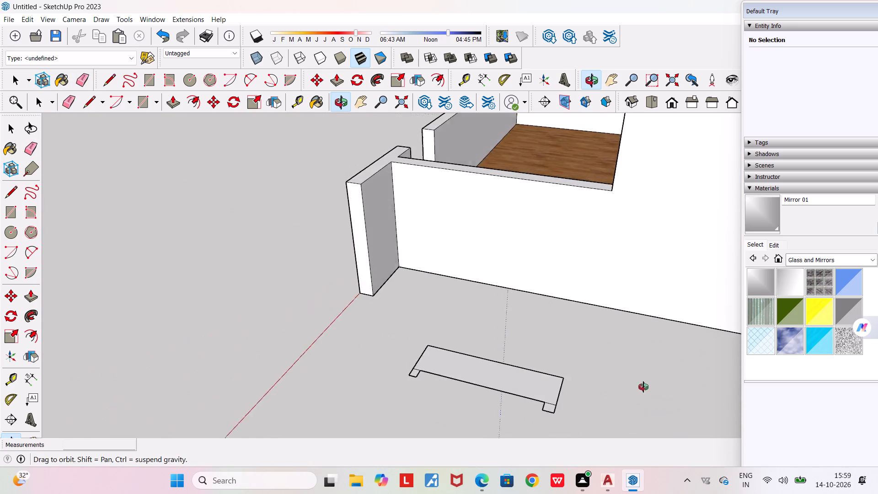
middle_drag(643, 387, 668, 386)
scroll(634, 396, up, 3)
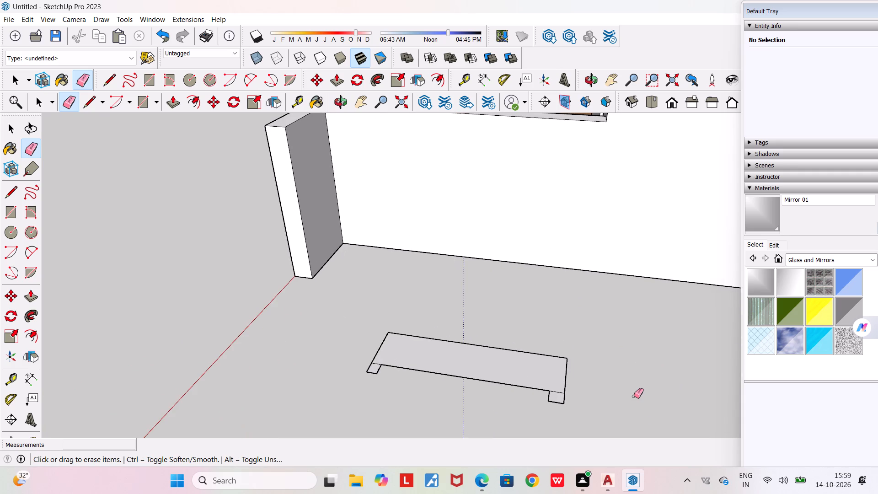
key(space)
middle_drag(413, 342, 477, 355)
middle_drag(557, 413, 529, 409)
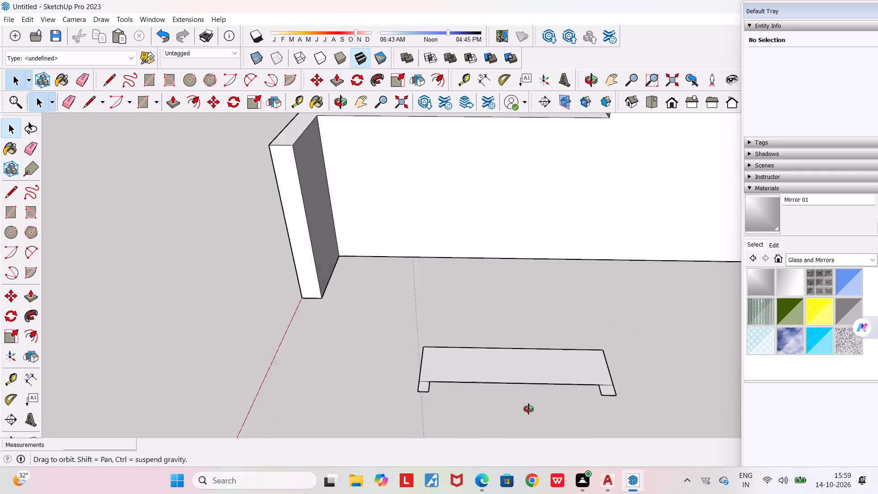
middle_drag(529, 409, 525, 409)
scroll(525, 409, up, 3)
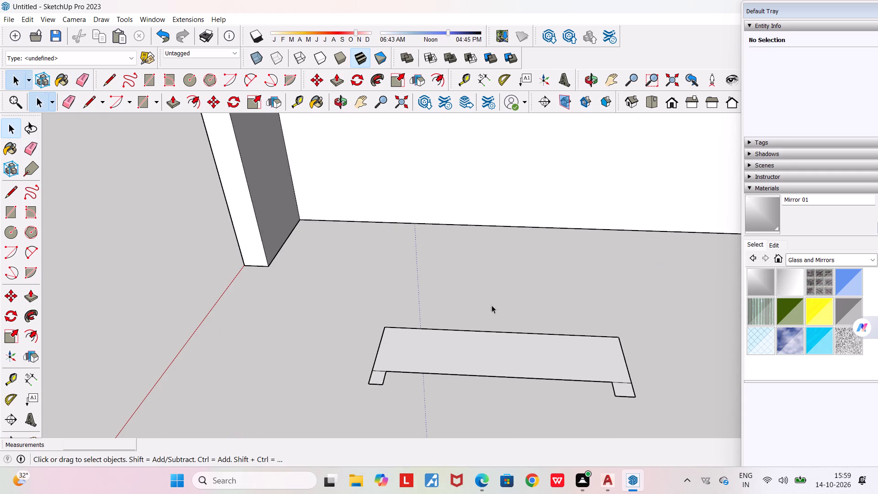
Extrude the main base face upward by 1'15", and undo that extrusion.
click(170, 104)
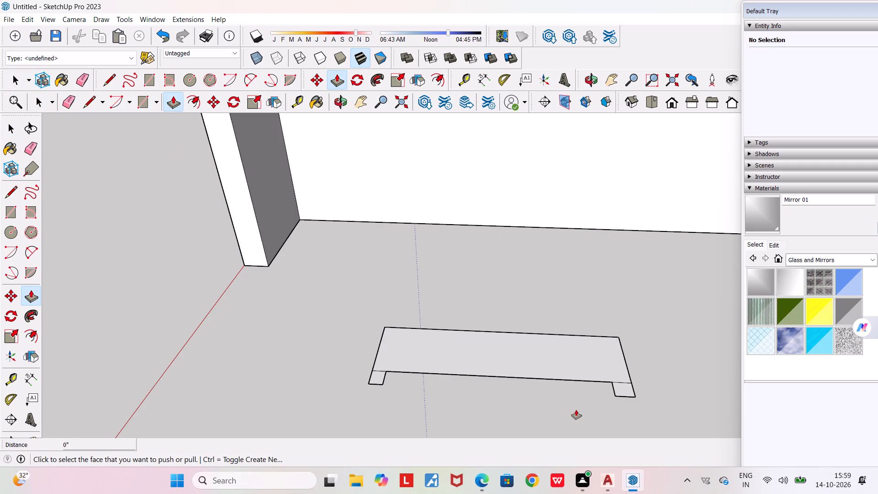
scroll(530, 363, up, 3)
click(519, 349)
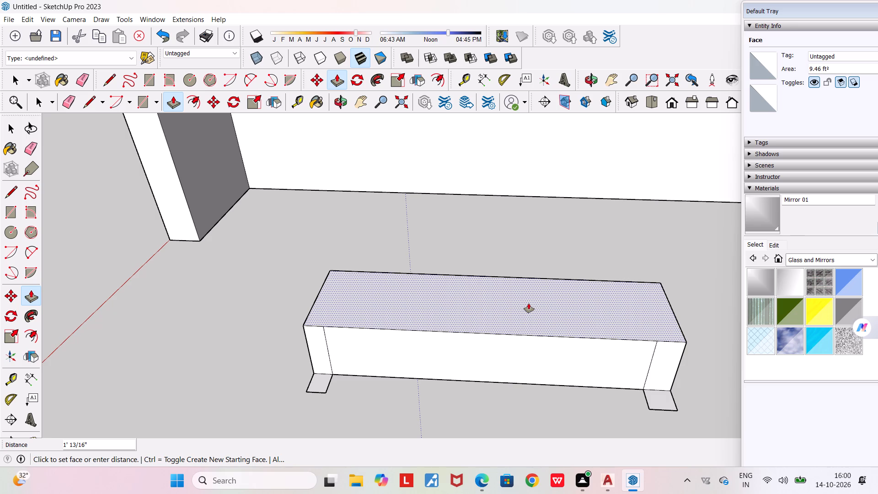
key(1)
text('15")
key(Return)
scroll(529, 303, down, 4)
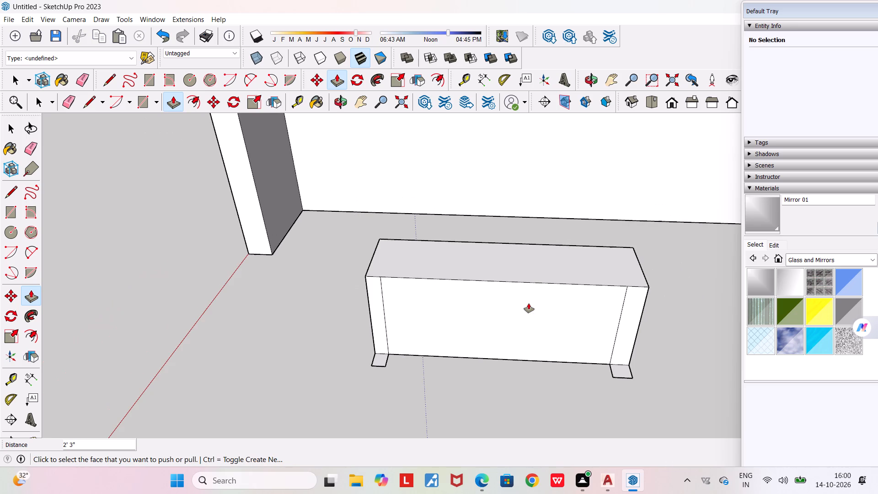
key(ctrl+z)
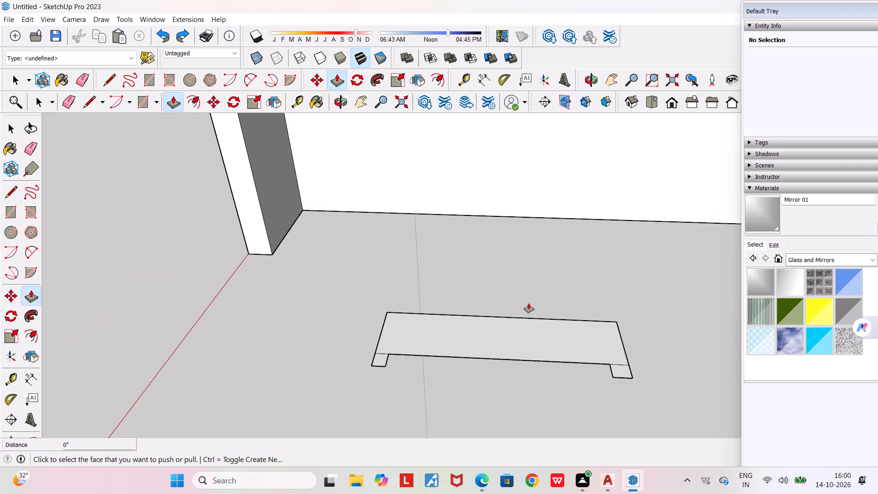
Extrude the main base face upward by 1'.
click(518, 335)
text(1')
key(Return)
Extrude the block's narrow front end face farther from the red axis outward over its tab, to the tab's outer edge.
middle_drag(511, 295, 501, 194)
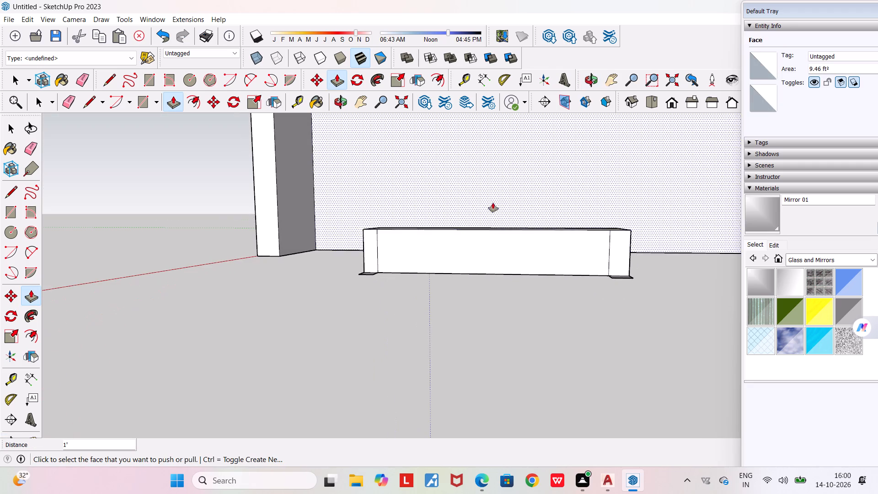
middle_drag(502, 306, 469, 368)
middle_drag(474, 349, 546, 281)
scroll(546, 281, down, 2)
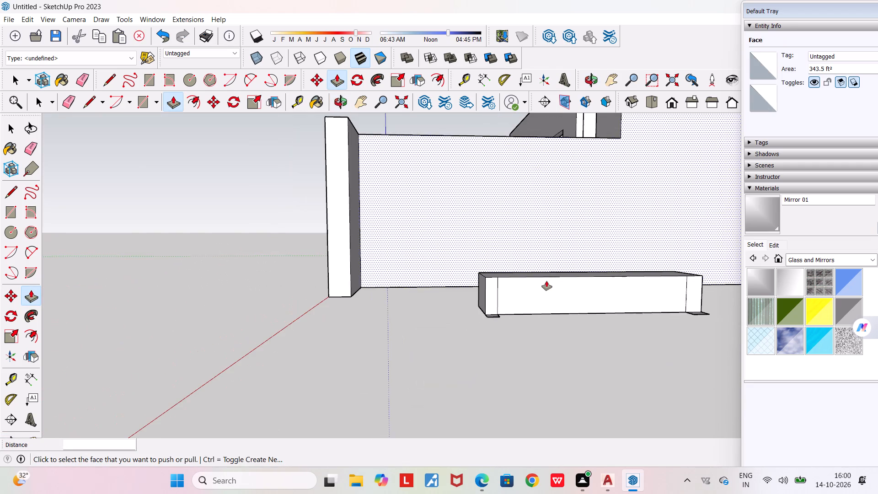
middle_drag(513, 305, 467, 315)
scroll(467, 315, down, 3)
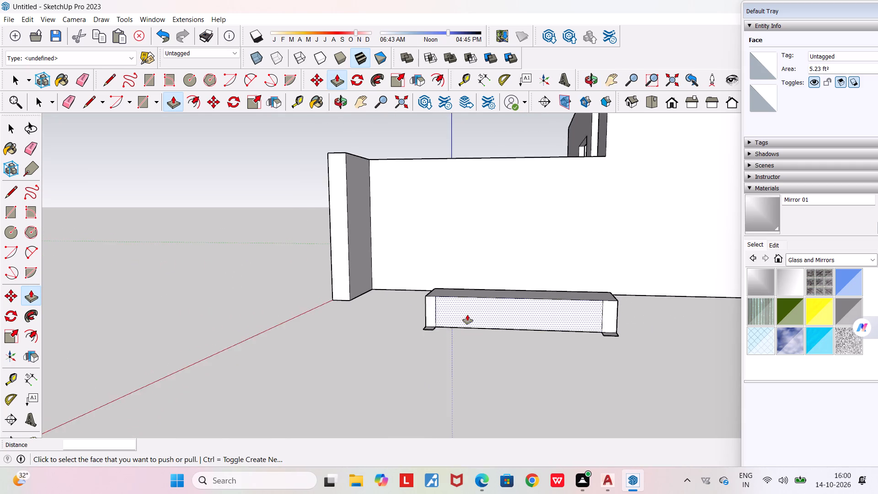
middle_drag(446, 334, 433, 350)
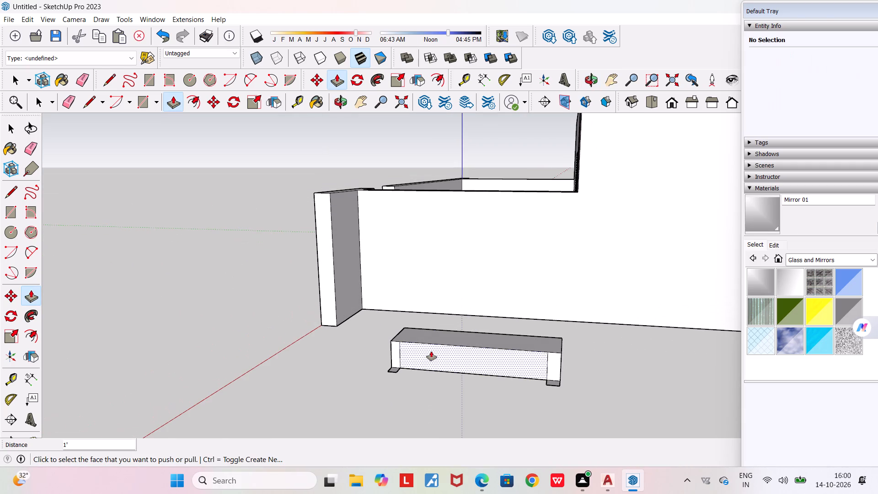
scroll(556, 372, up, 7)
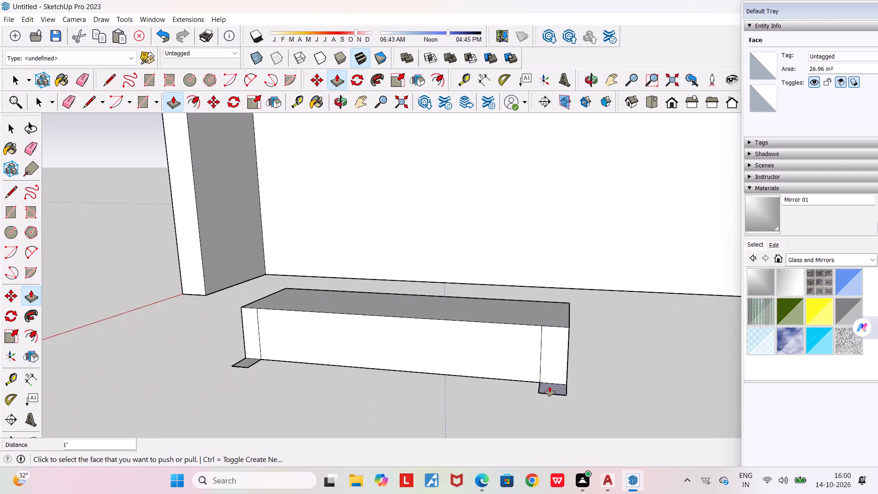
click(551, 383)
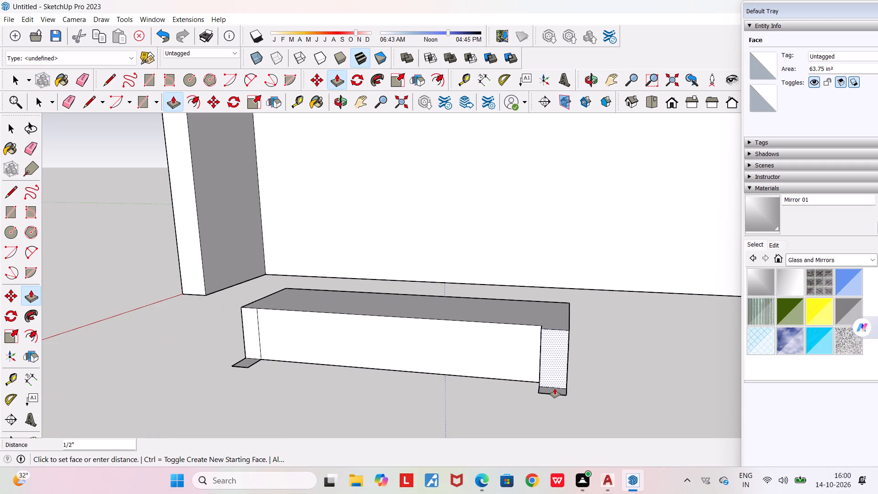
click(555, 393)
Extrude the narrow front end face nearer the red axis outward about 5 1/16" over its tab.
middle_drag(429, 393, 486, 397)
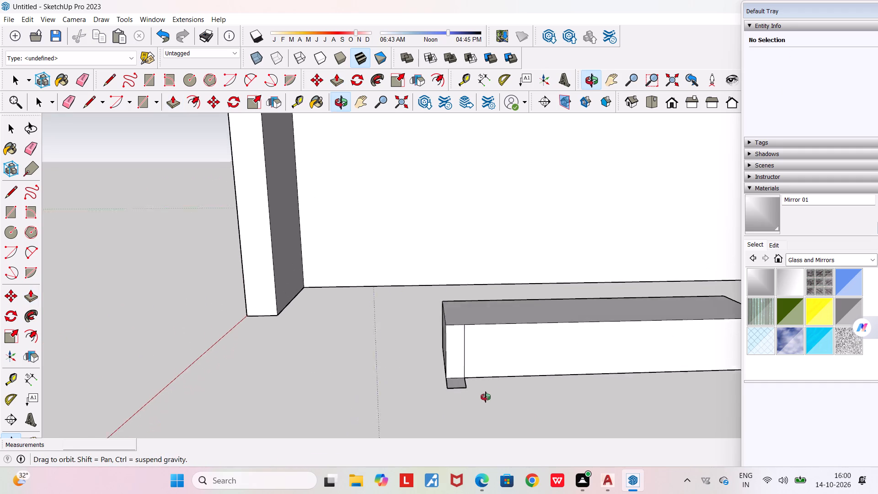
middle_drag(486, 397, 483, 397)
click(446, 370)
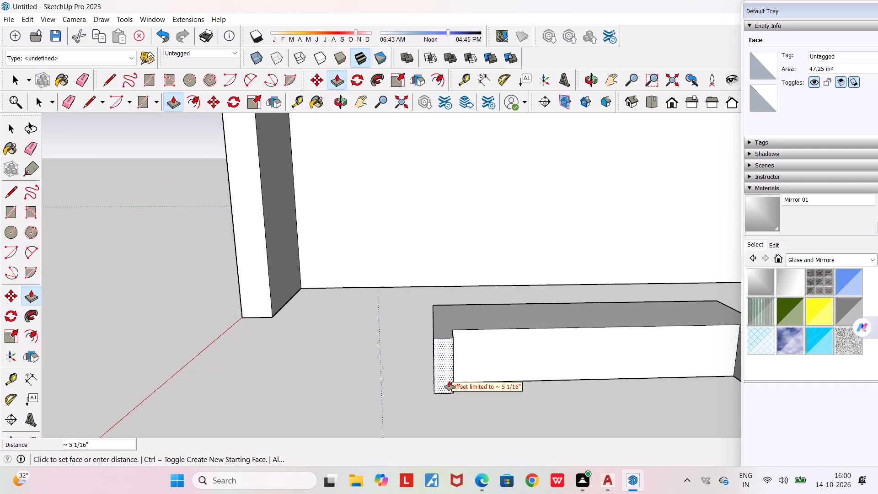
click(448, 383)
Examine the extruded block and its two projecting front ends from several sides.
middle_drag(463, 385, 460, 415)
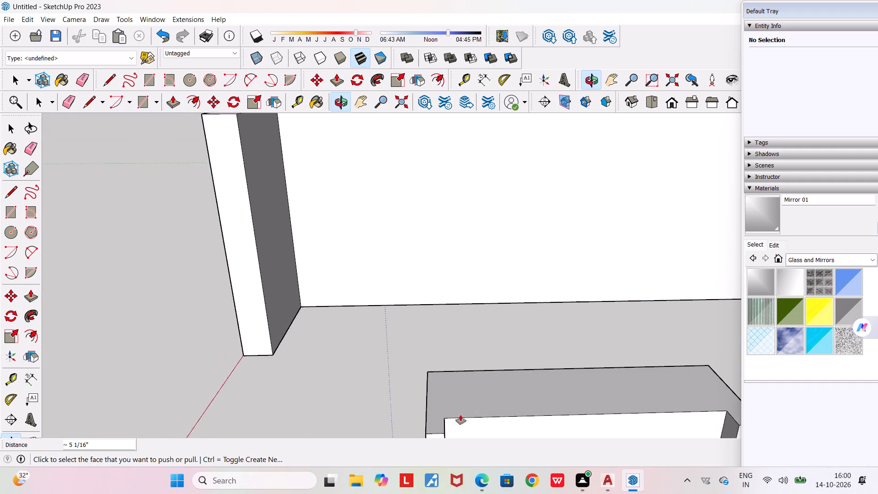
scroll(460, 415, down, 4)
middle_drag(458, 412, 207, 403)
scroll(311, 359, up, 1)
middle_drag(332, 302, 362, 260)
scroll(362, 260, down, 3)
middle_drag(378, 321, 382, 352)
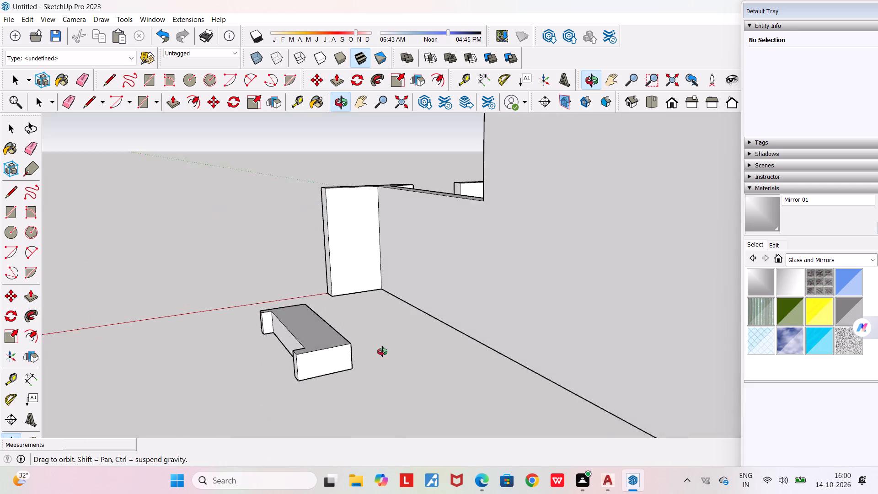
middle_drag(382, 352, 388, 389)
scroll(388, 389, down, 4)
middle_drag(348, 411, 466, 408)
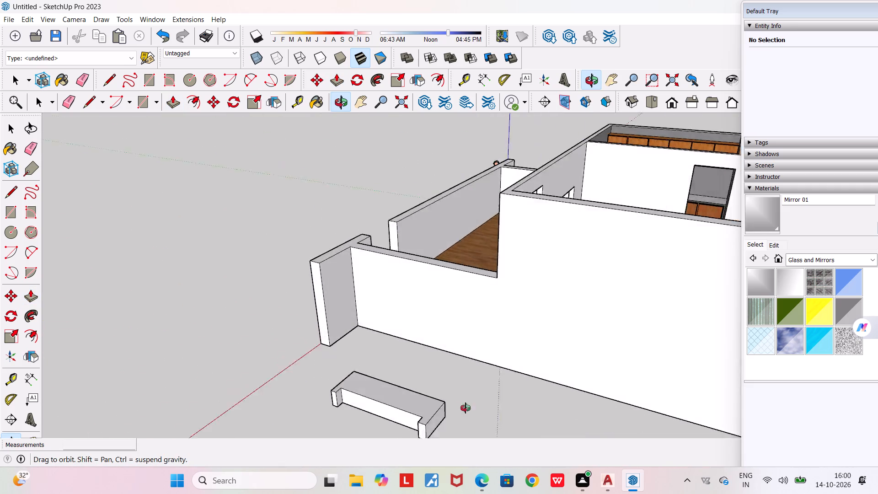
middle_drag(466, 408, 576, 369)
scroll(528, 386, up, 4)
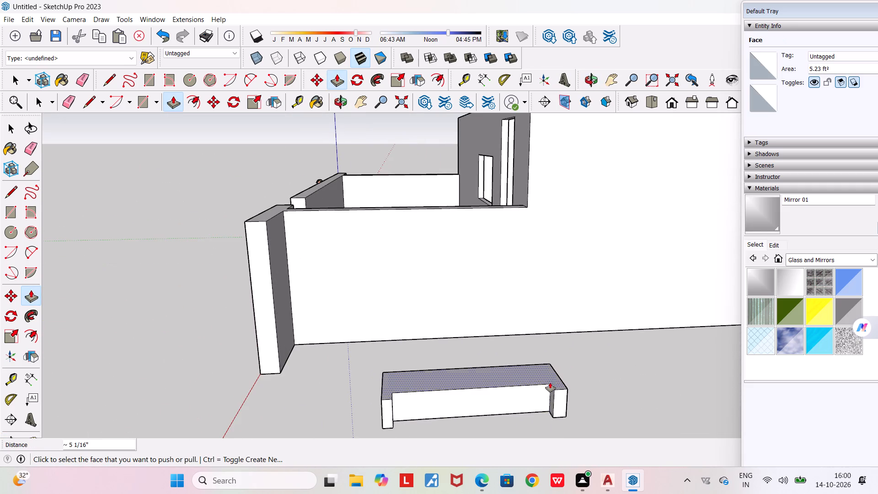
scroll(551, 378, up, 7)
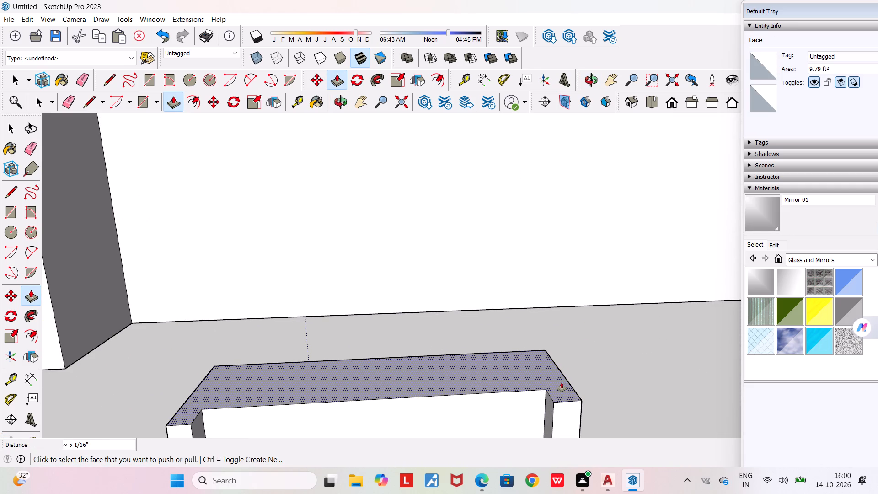
key(space)
middle_drag(553, 315, 542, 364)
scroll(542, 364, down, 10)
middle_drag(538, 338, 528, 375)
scroll(528, 375, down, 8)
Draw a line about 1' 6 15/16" across the block's top, from the farther projection's inner corner to the rear edge.
scroll(516, 404, up, 16)
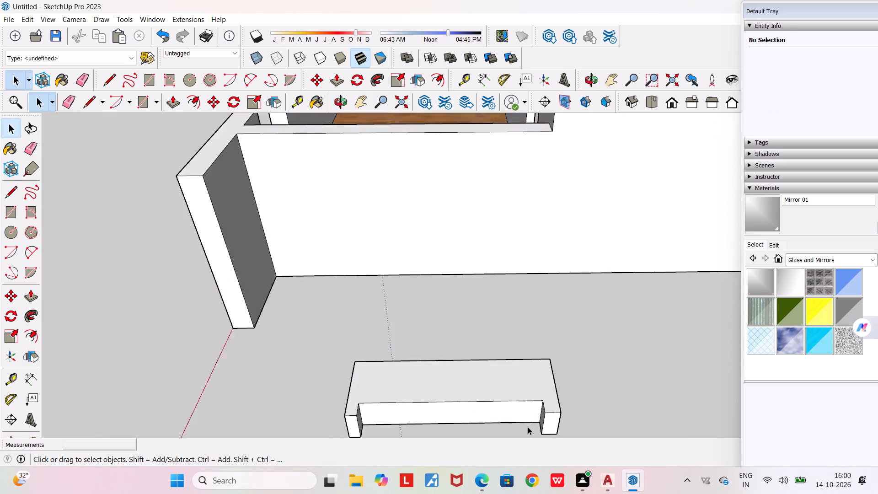
scroll(528, 427, up, 6)
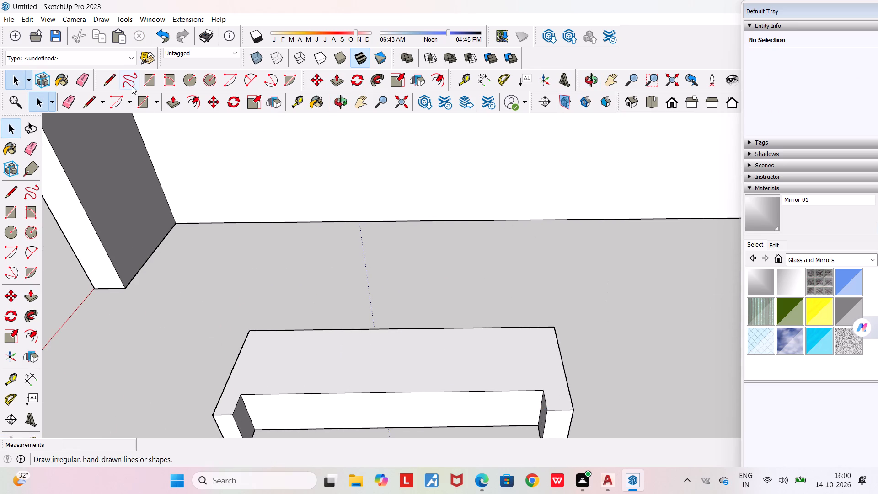
click(108, 83)
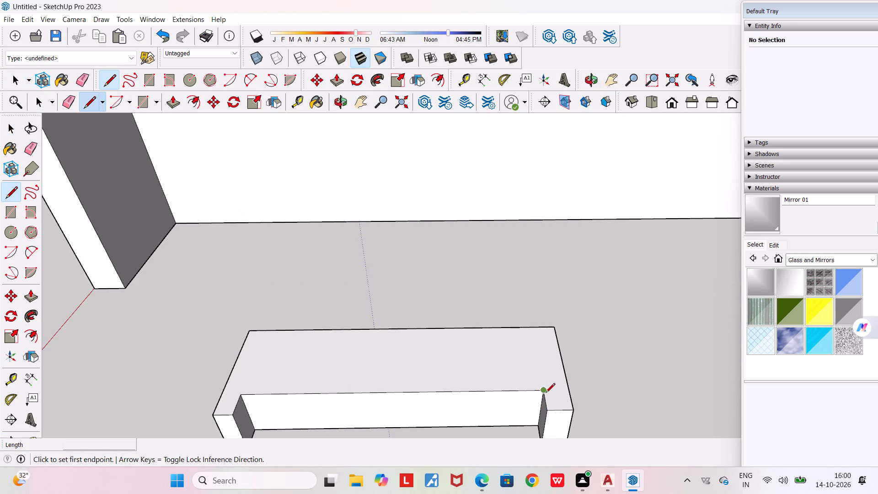
click(546, 393)
click(538, 327)
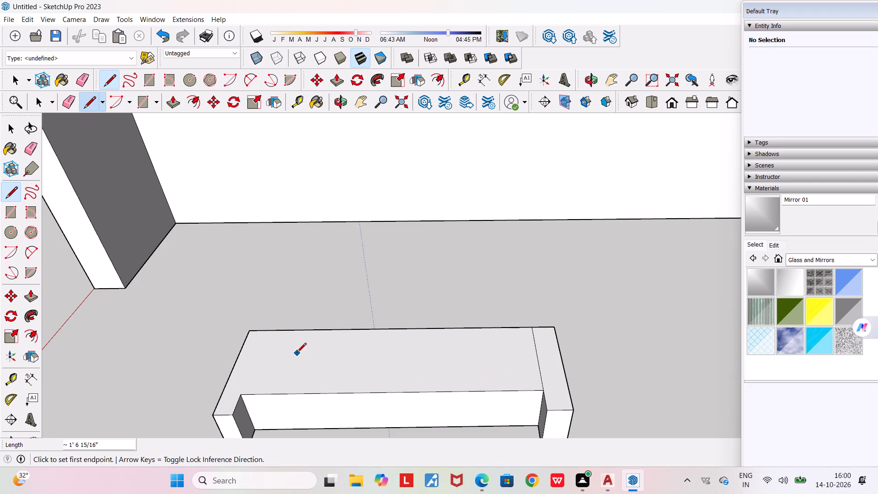
Draw a line about 1' 6 15/16" across the block's top, from the inner corner of the projection nearer the red axis to the rear edge.
click(242, 397)
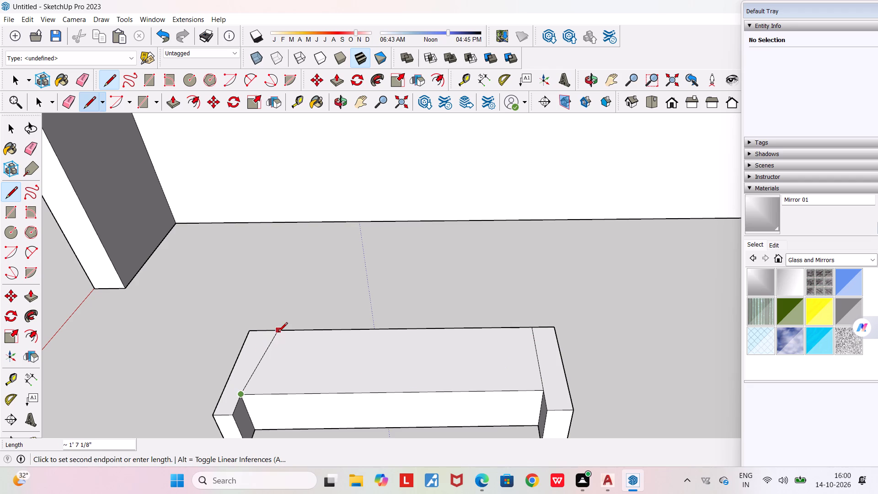
click(268, 331)
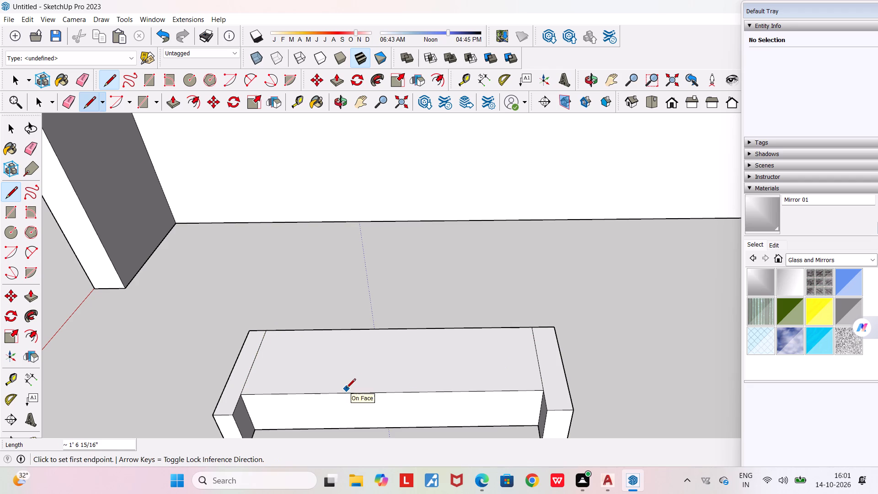
key(space)
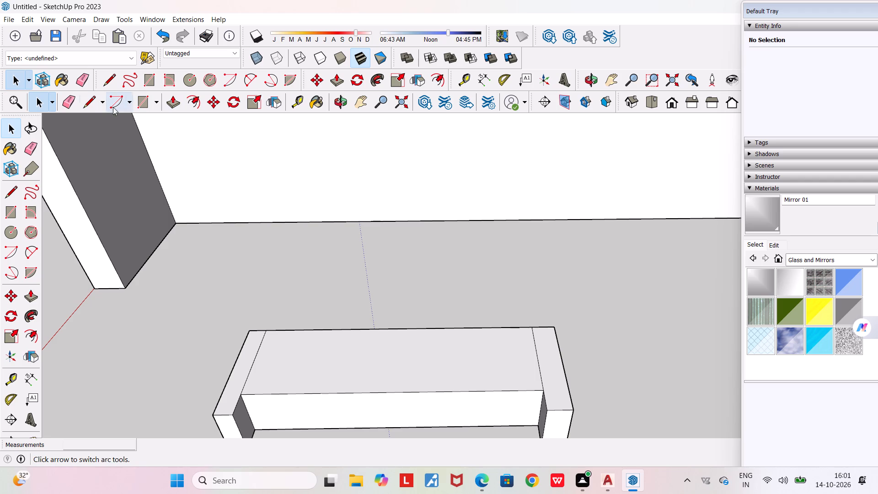
Push/Pull the narrow top strip at the end nearer the red axis up 7" as an armrest.
click(172, 103)
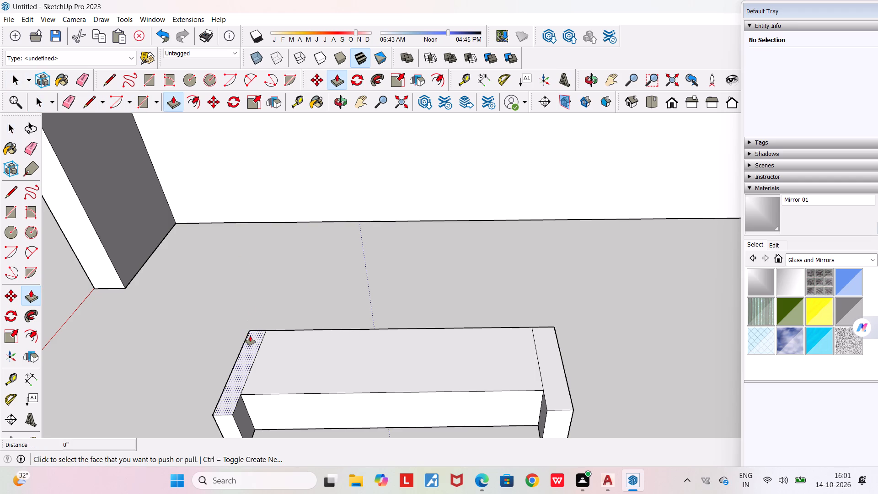
click(250, 336)
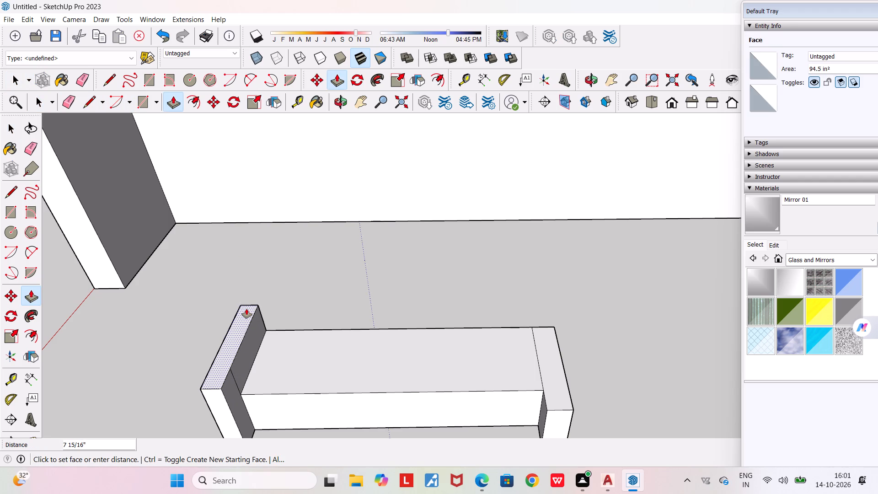
text(7")
key(Return)
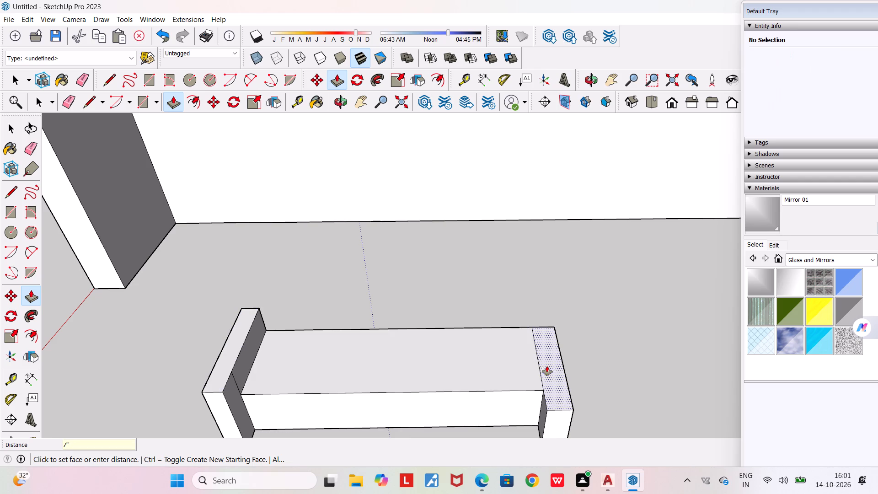
Push/Pull the narrow top strip at the end farther from the red axis up 7" to match.
click(554, 364)
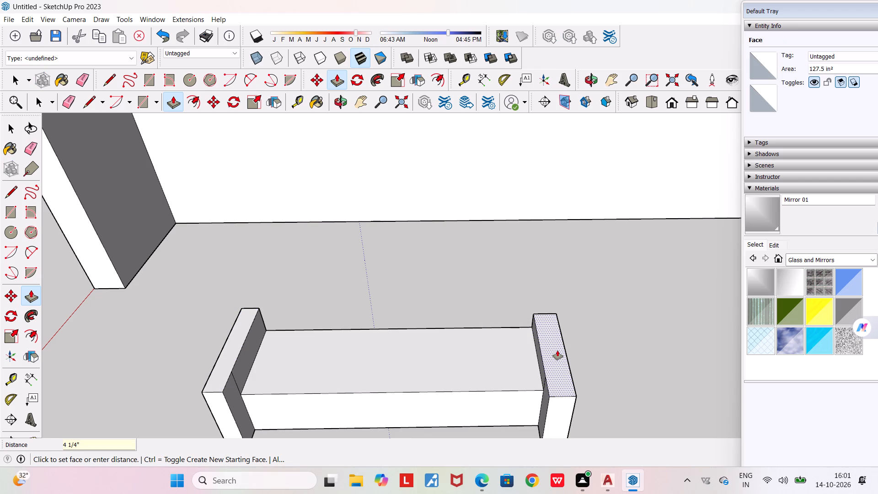
text(7")
key(Return)
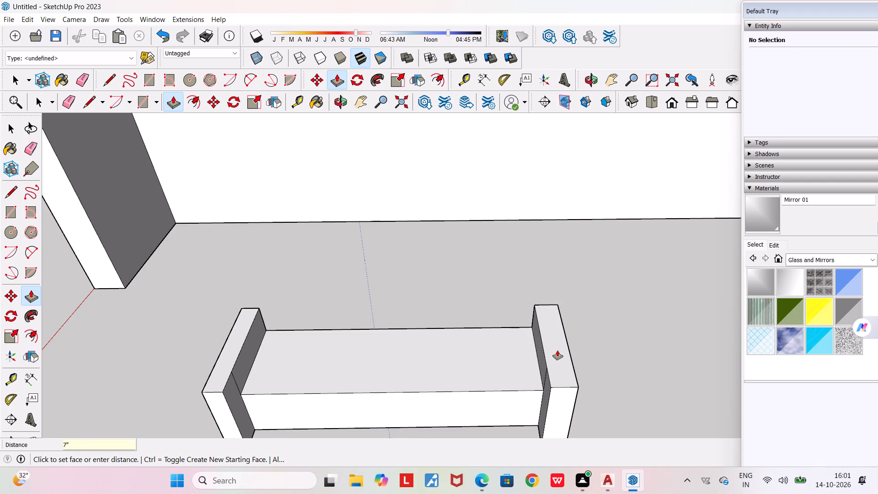
Draw a rectangle about 7 11/16" by 5' 11 3/4" on the ground along the block's rear, starting at its far bottom corner.
middle_drag(487, 375, 173, 433)
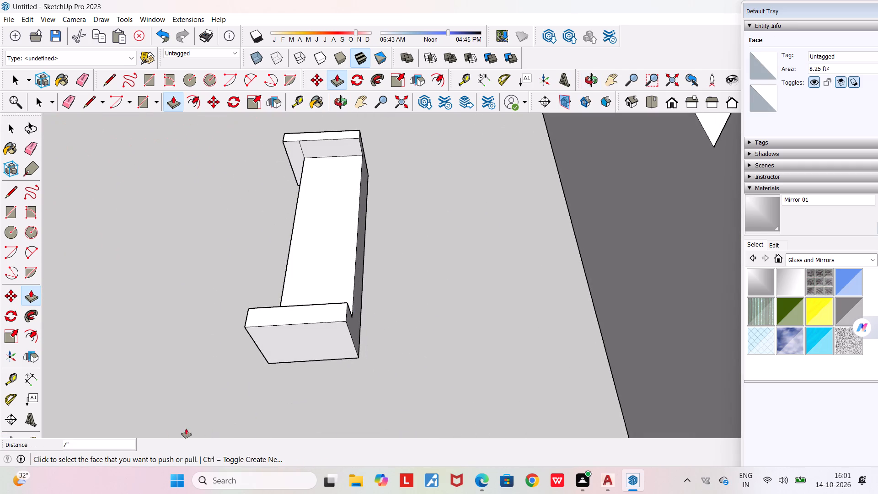
middle_drag(372, 388, 397, 366)
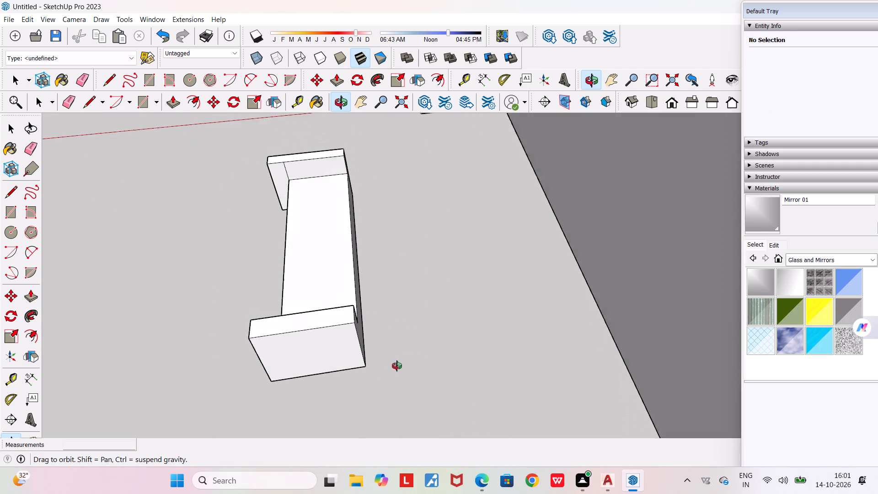
middle_drag(397, 366, 397, 364)
scroll(404, 296, up, 1)
middle_drag(413, 307, 457, 310)
scroll(457, 310, down, 2)
middle_drag(445, 315, 393, 312)
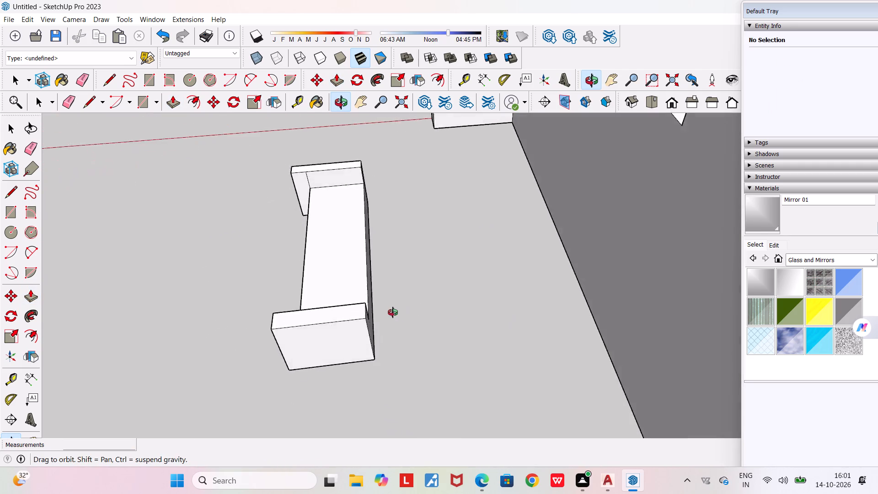
middle_drag(393, 312, 350, 297)
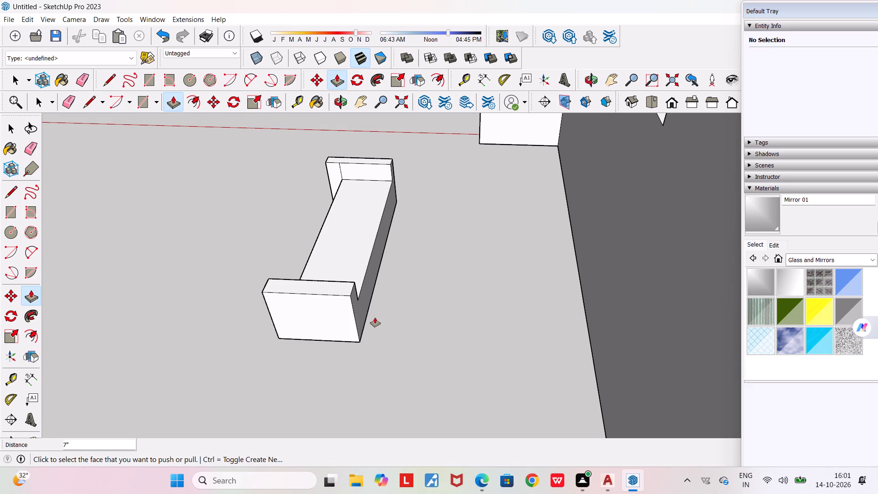
key(space)
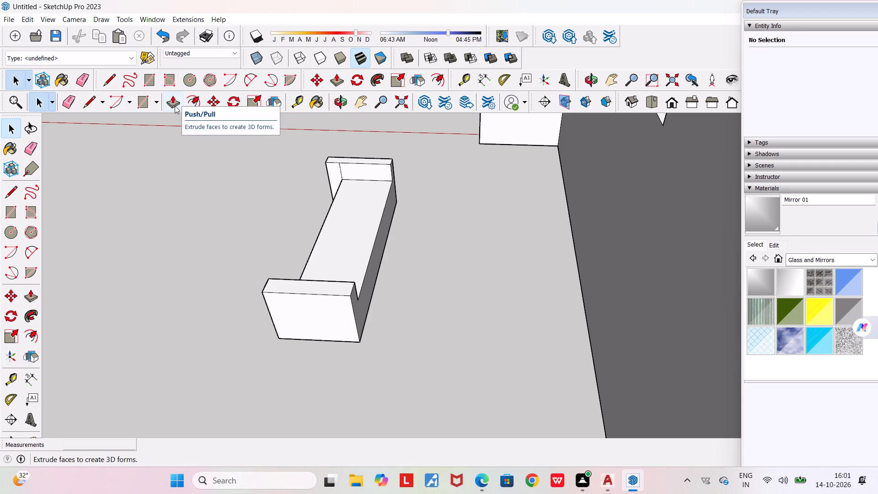
click(150, 85)
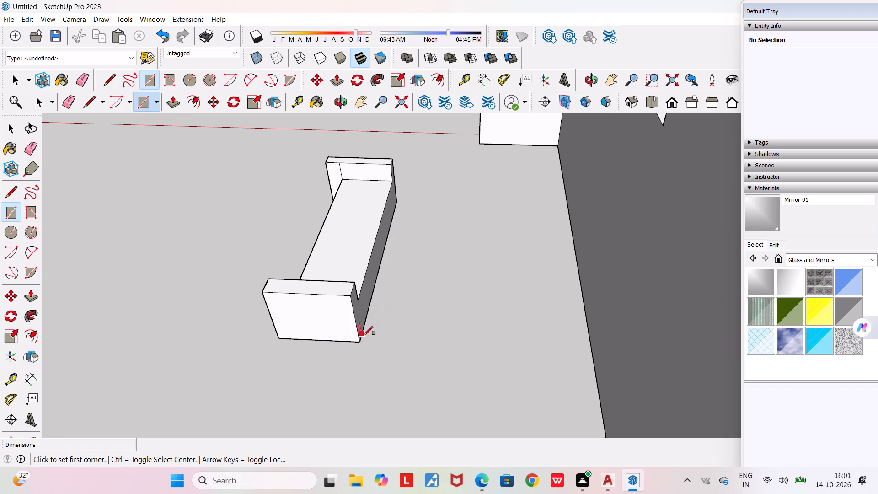
click(361, 341)
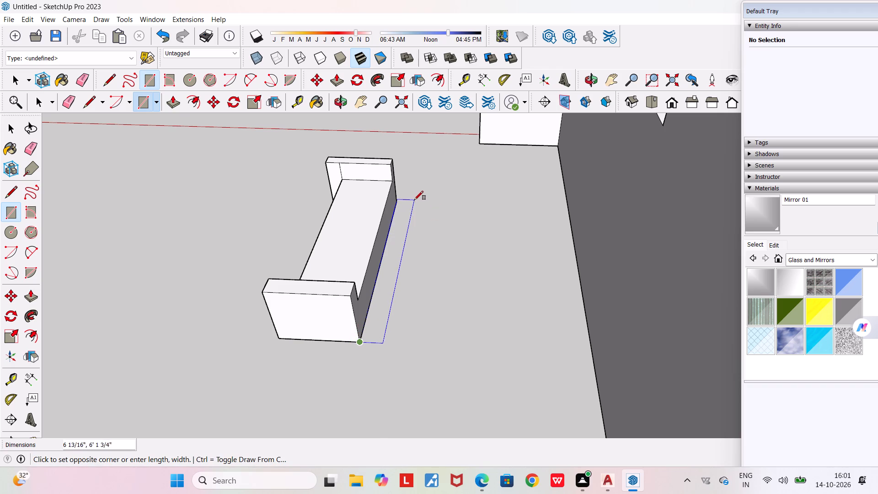
middle_drag(413, 204, 363, 245)
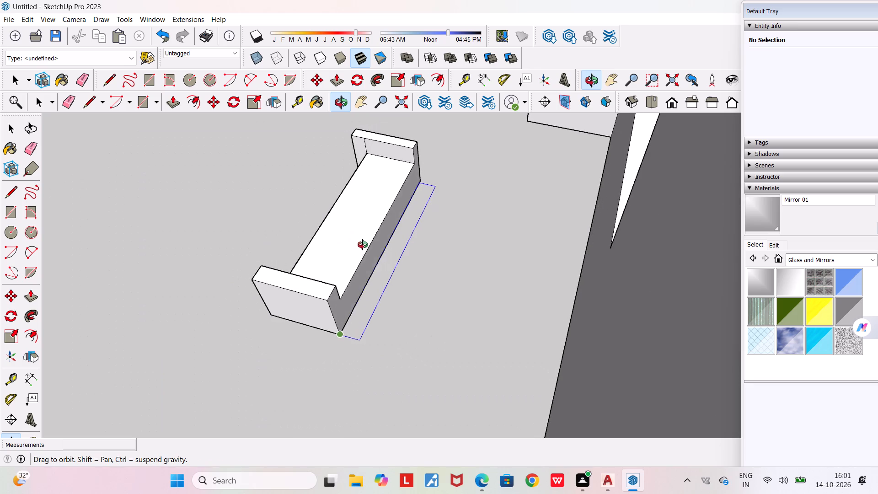
middle_drag(363, 245, 369, 249)
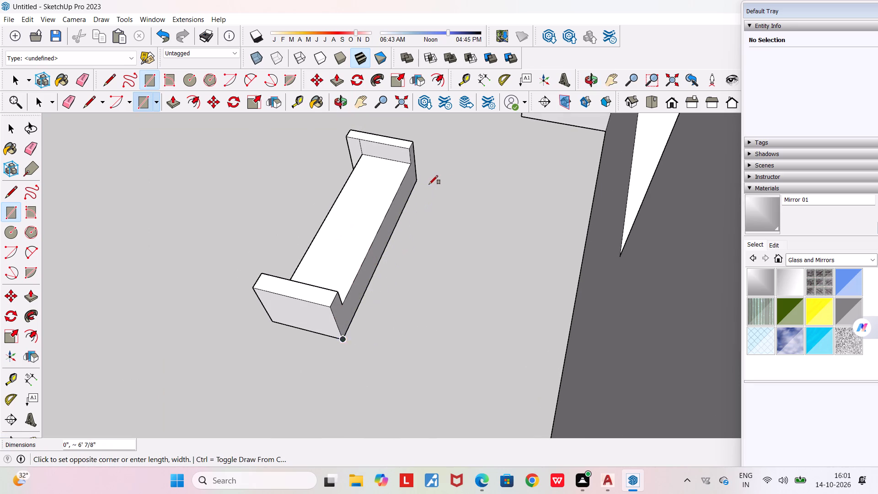
click(435, 185)
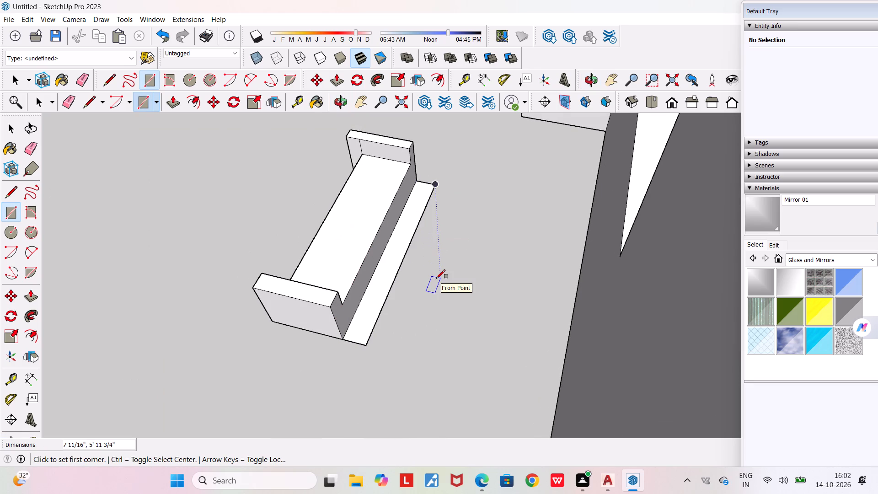
key(space)
Draw lines about 7 11/16" and 1/4" closing the gap at the rear rectangle's end nearer the red axis, flush with the armrest's outer corner.
middle_drag(430, 277, 774, 238)
scroll(774, 238, down, 4)
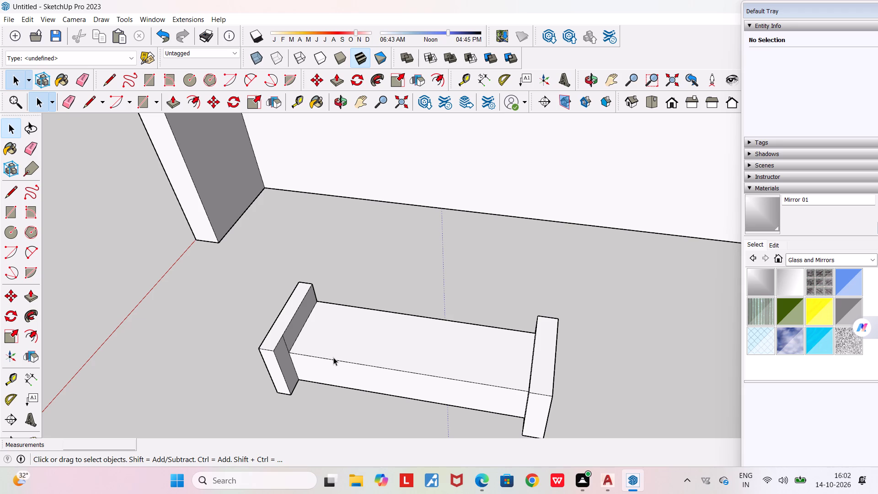
middle_drag(444, 407, 396, 410)
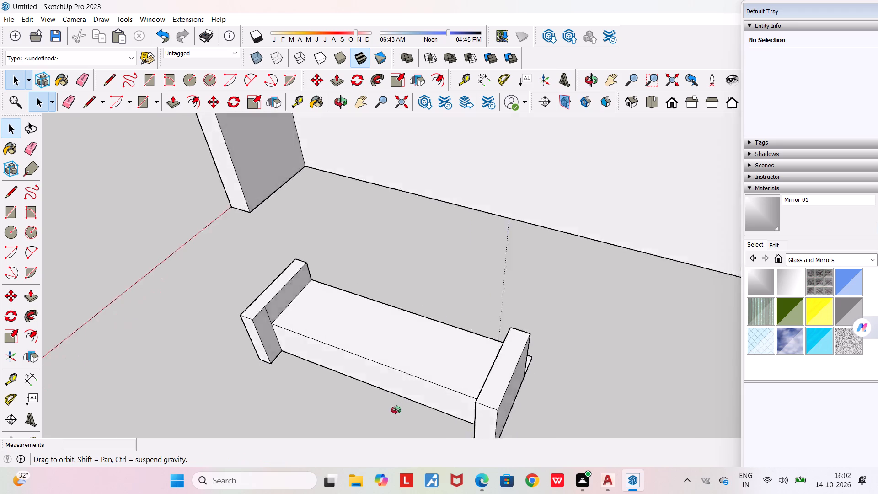
middle_drag(396, 410, 219, 426)
middle_drag(424, 291, 702, 265)
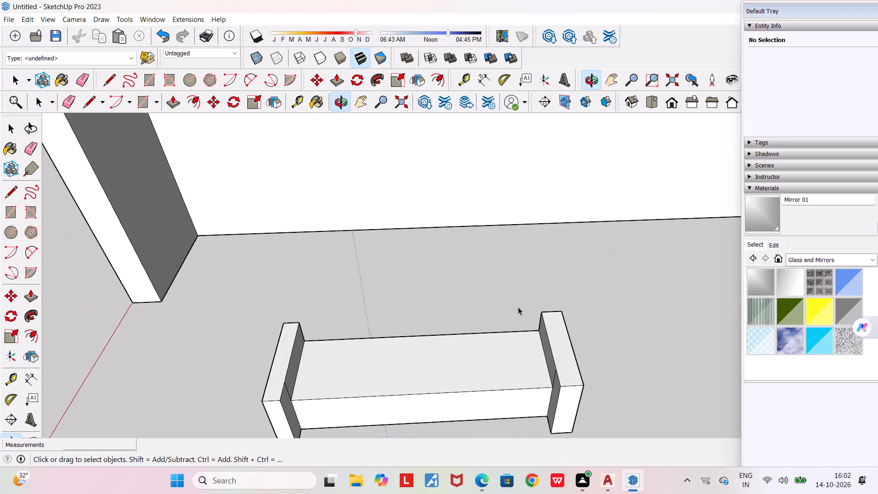
middle_drag(441, 316, 774, 301)
middle_drag(600, 341, 519, 417)
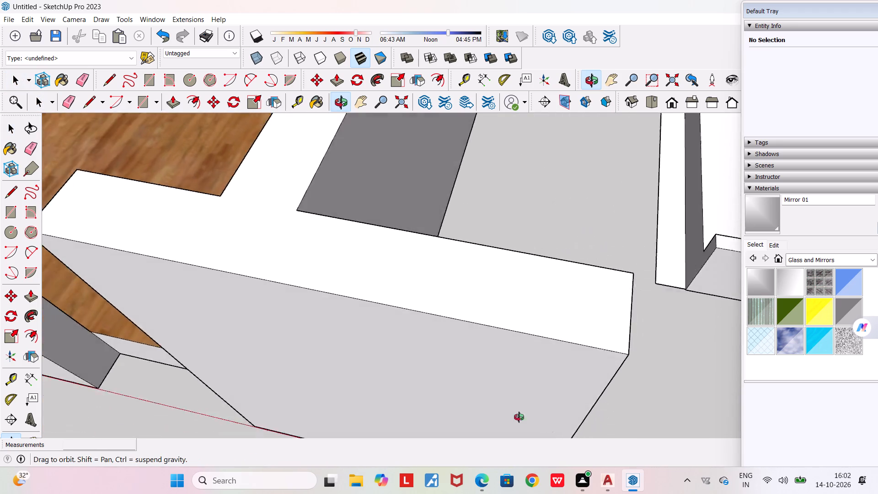
middle_drag(519, 417, 507, 407)
scroll(706, 343, up, 15)
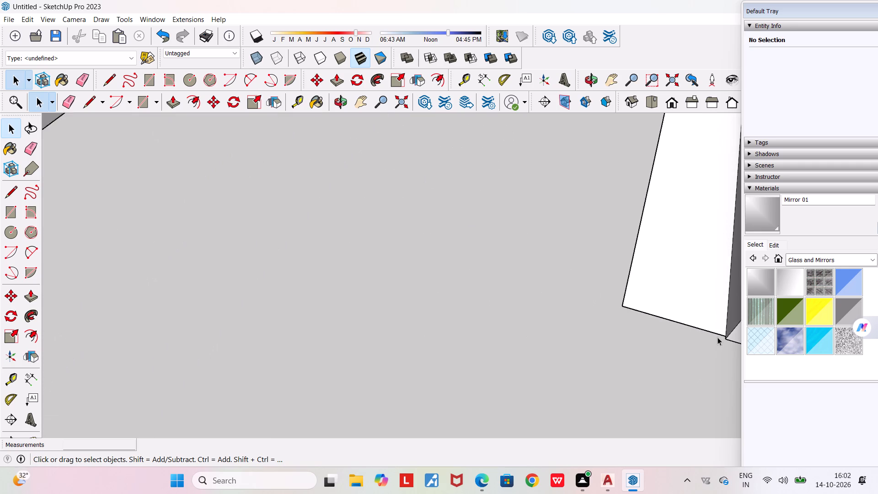
scroll(717, 337, up, 6)
middle_drag(717, 337, 696, 326)
scroll(696, 326, down, 3)
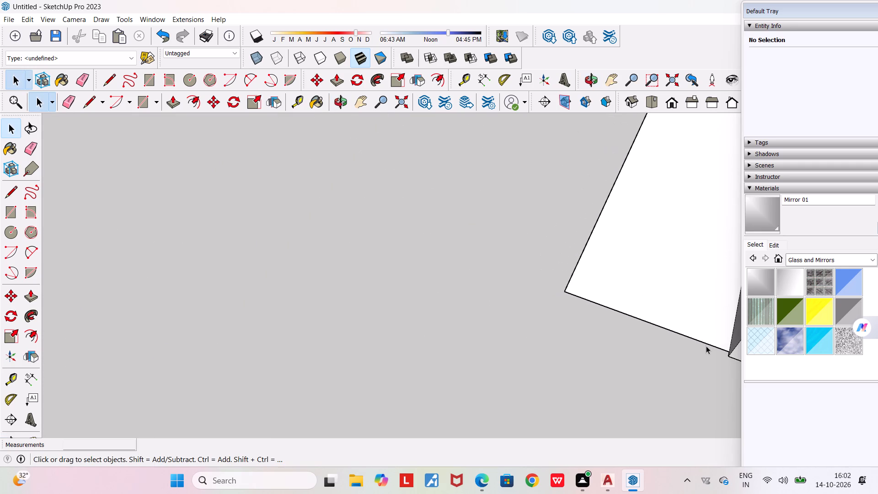
scroll(707, 347, up, 1)
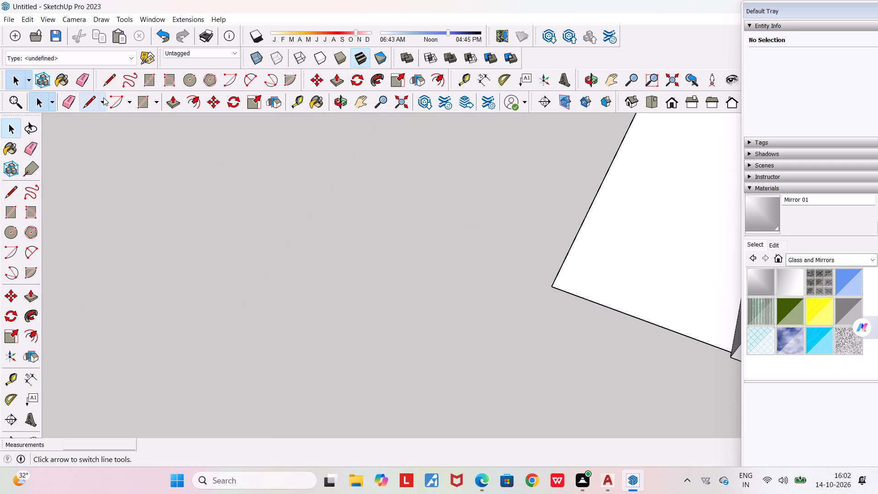
click(109, 83)
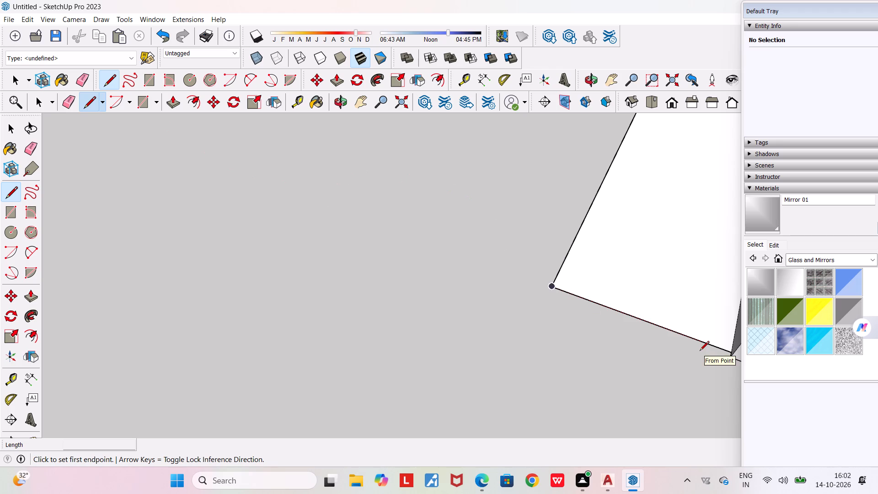
click(733, 357)
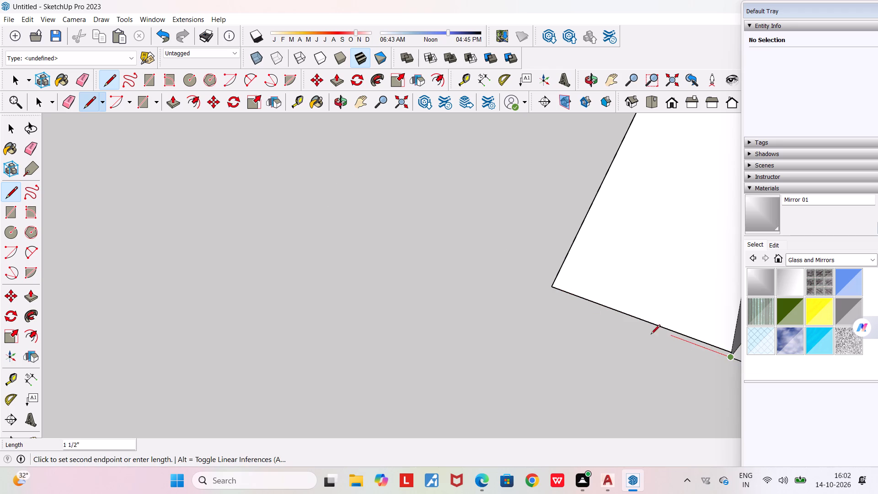
click(550, 293)
click(551, 288)
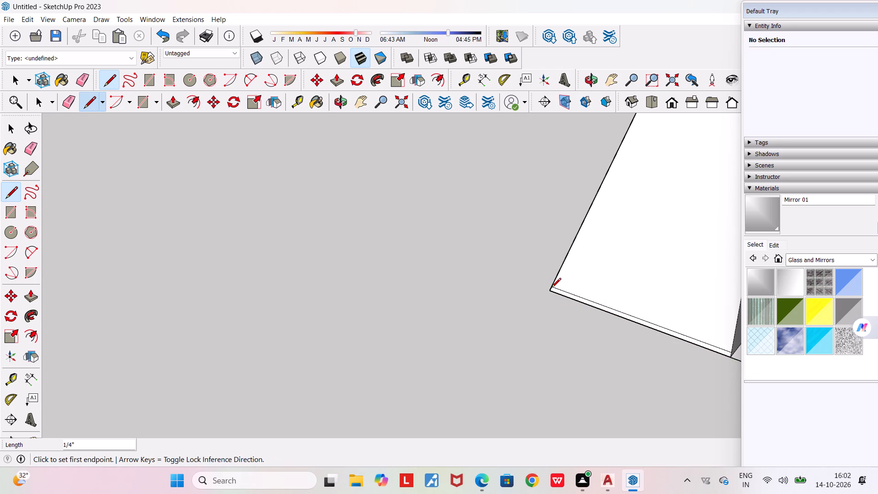
key(space)
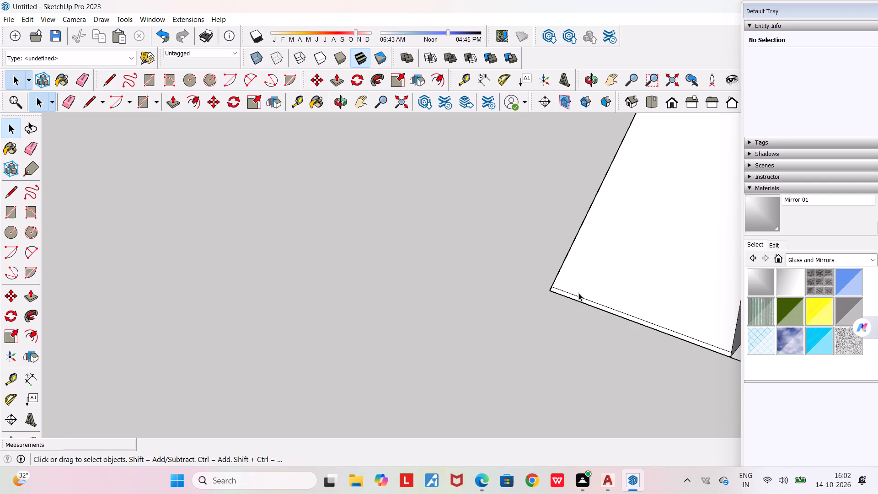
Erase the dividing line between the rear rectangle and the thin strip added at its end.
scroll(580, 283, up, 4)
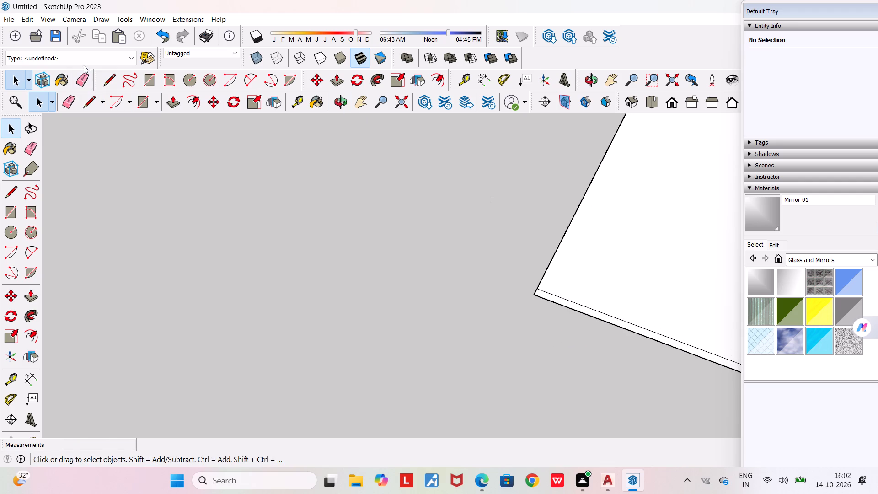
click(84, 89)
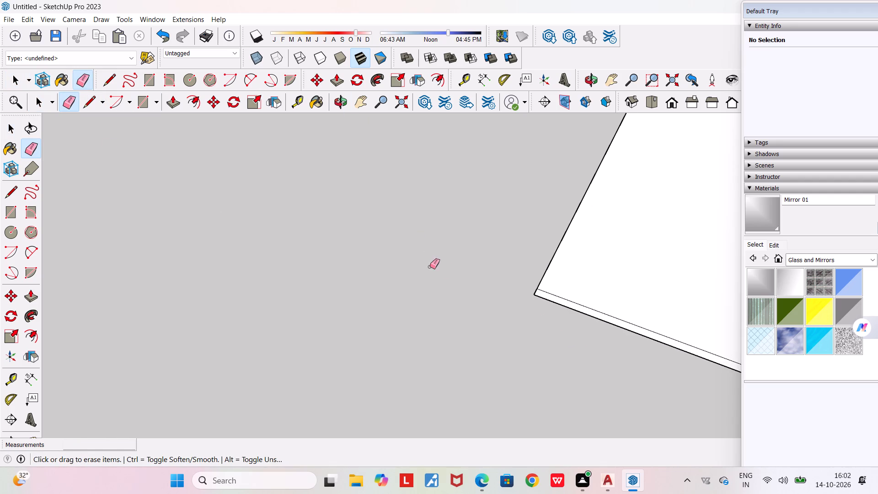
scroll(571, 301, up, 3)
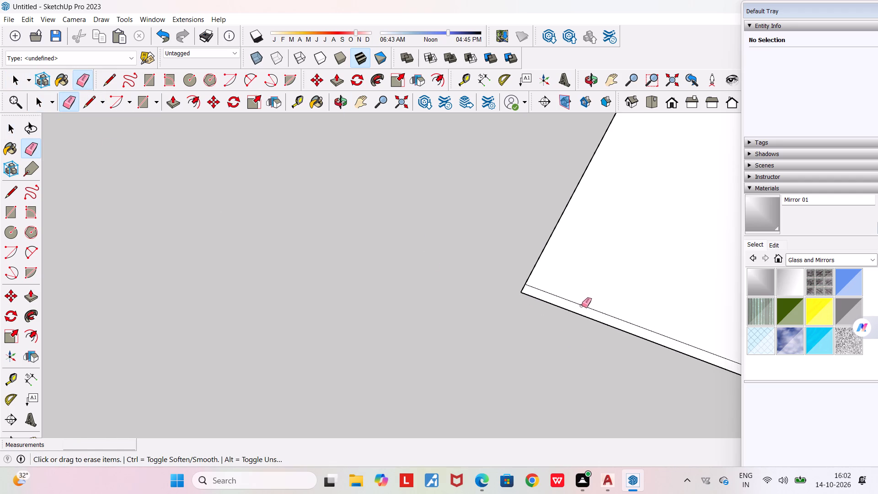
click(585, 306)
scroll(584, 305, down, 18)
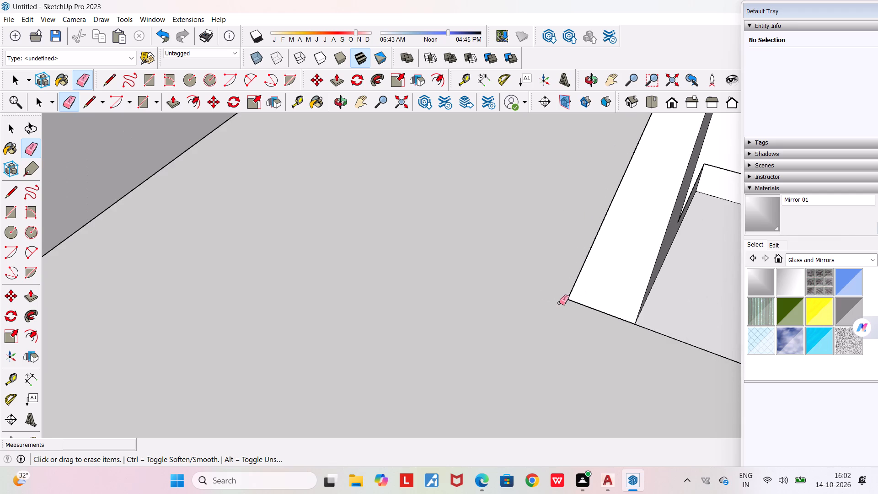
scroll(559, 303, down, 10)
key(space)
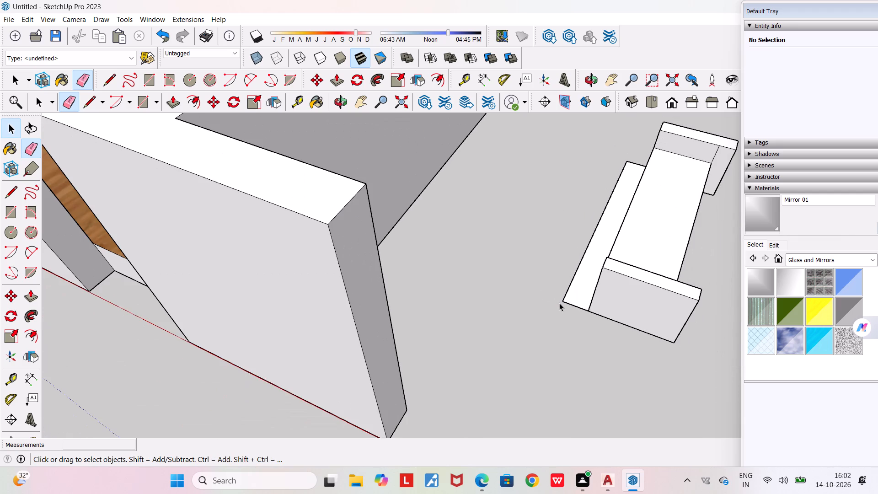
Push/Pull the ground rectangle behind the block up 1' to the seat height.
click(173, 104)
click(588, 255)
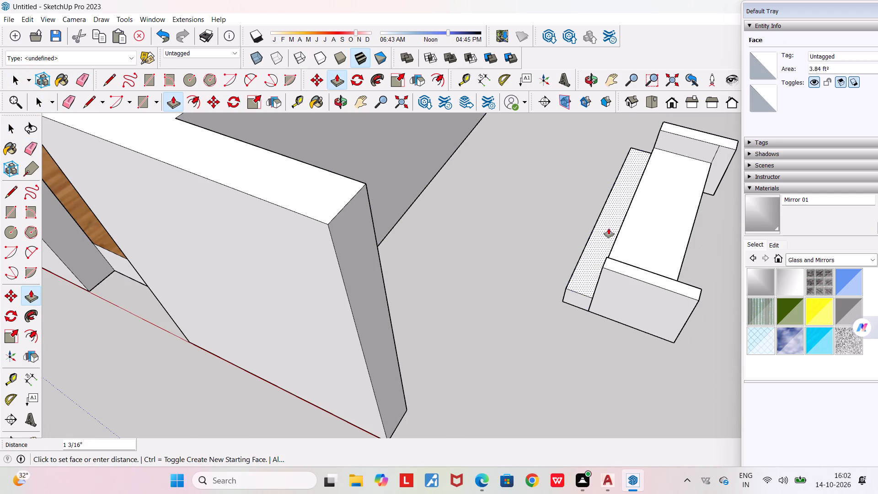
middle_drag(587, 191, 626, 186)
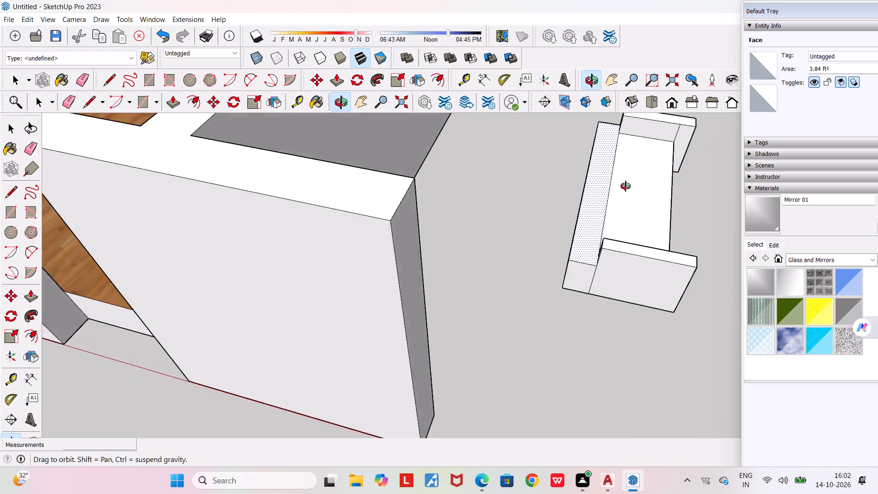
middle_drag(626, 186, 727, 181)
scroll(727, 181, down, 4)
middle_drag(576, 144, 547, 159)
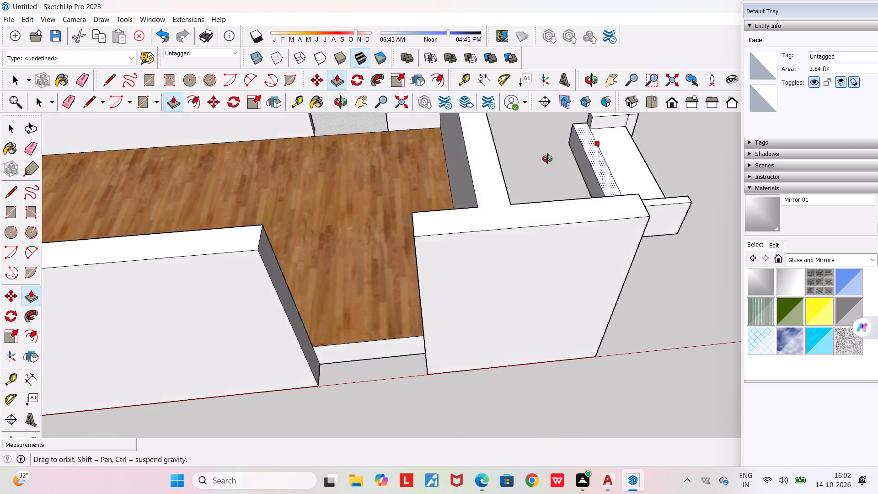
middle_drag(547, 159, 487, 141)
scroll(487, 141, down, 4)
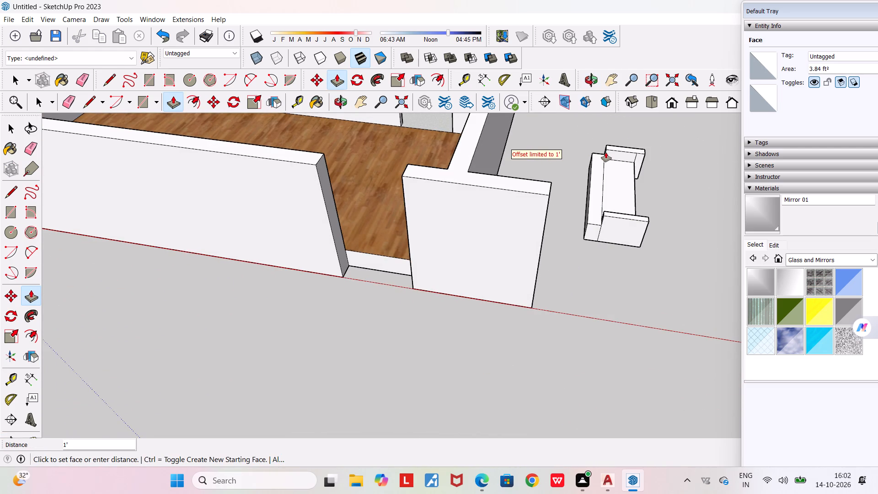
click(613, 162)
Push/Pull the rear strip's top up another 7" to the armrests' height, forming the backrest.
middle_drag(610, 161, 573, 139)
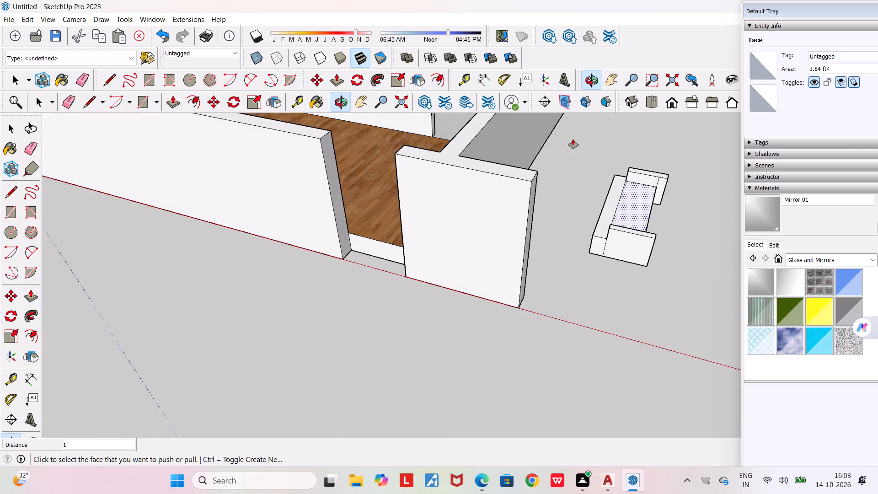
click(606, 207)
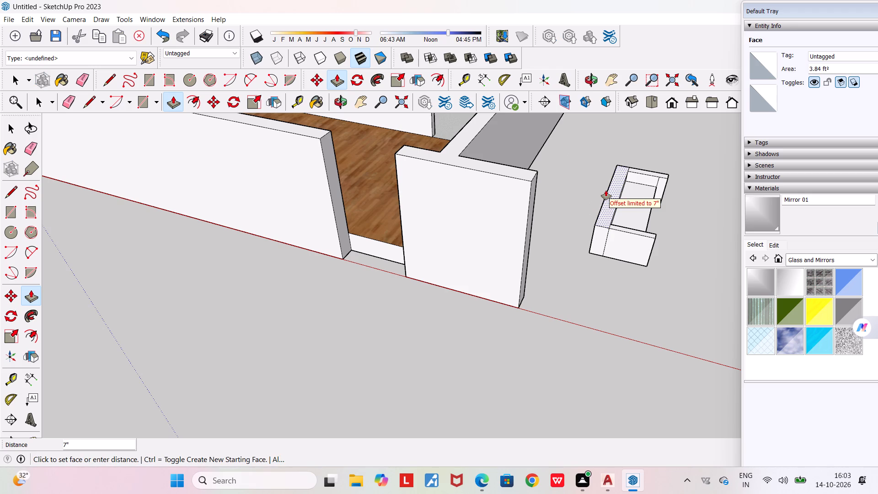
click(606, 190)
middle_drag(607, 245, 559, 218)
scroll(559, 218, down, 3)
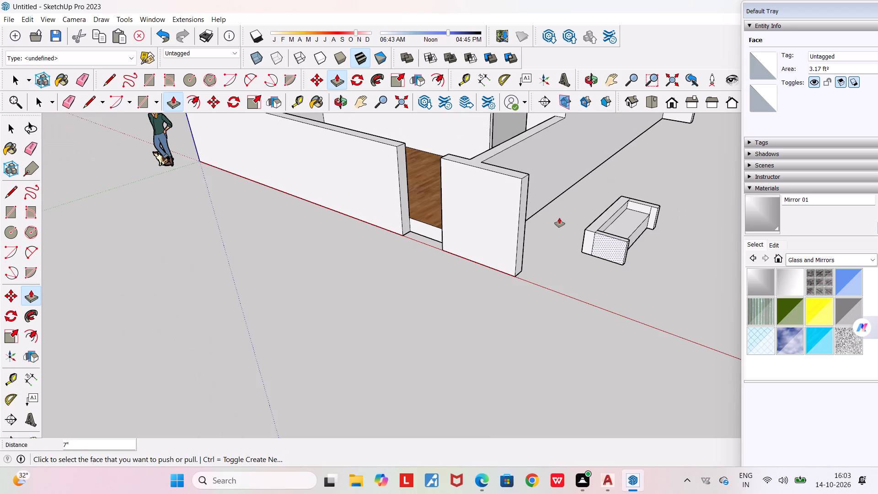
Erase the top and outer side seam lines between the backrest and the armrest nearer the red axis.
key(space)
key(e)
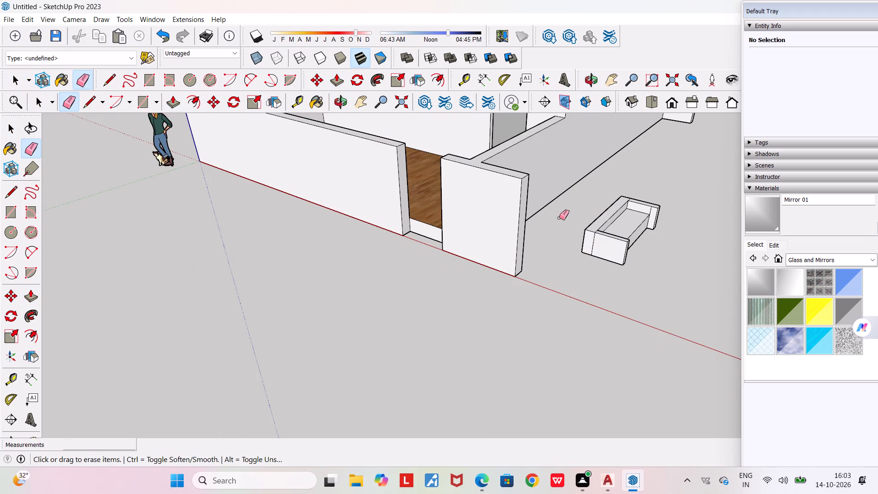
scroll(593, 228, up, 14)
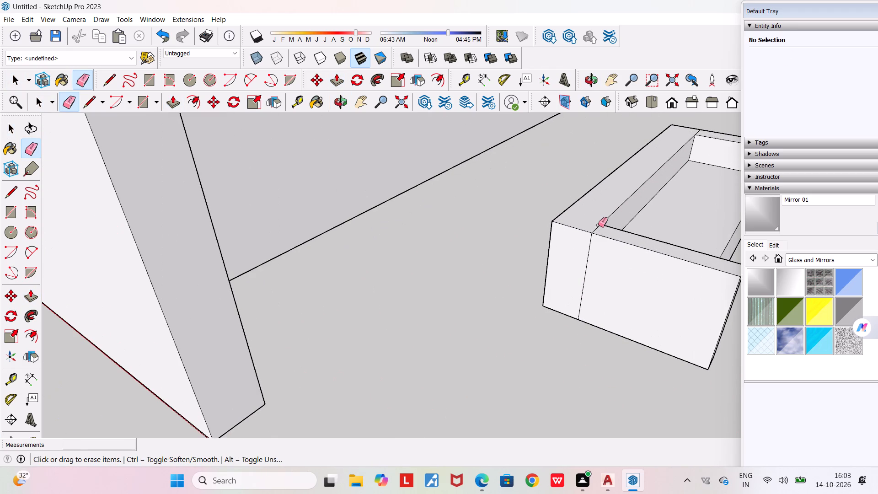
drag(595, 226, 600, 230)
drag(585, 253, 591, 256)
middle_click(591, 256)
scroll(591, 256, down, 7)
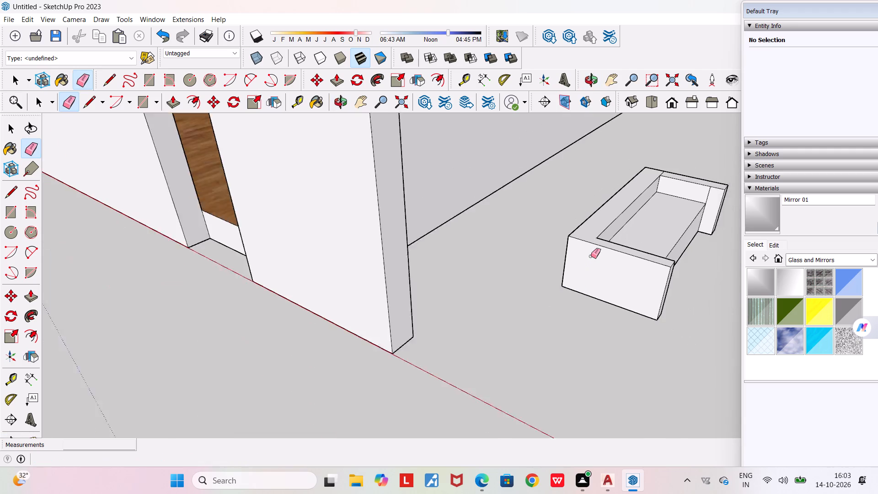
scroll(591, 256, down, 2)
Erase the vertical dividing line on the inner face of the armrest nearer the red axis.
middle_drag(662, 231, 279, 233)
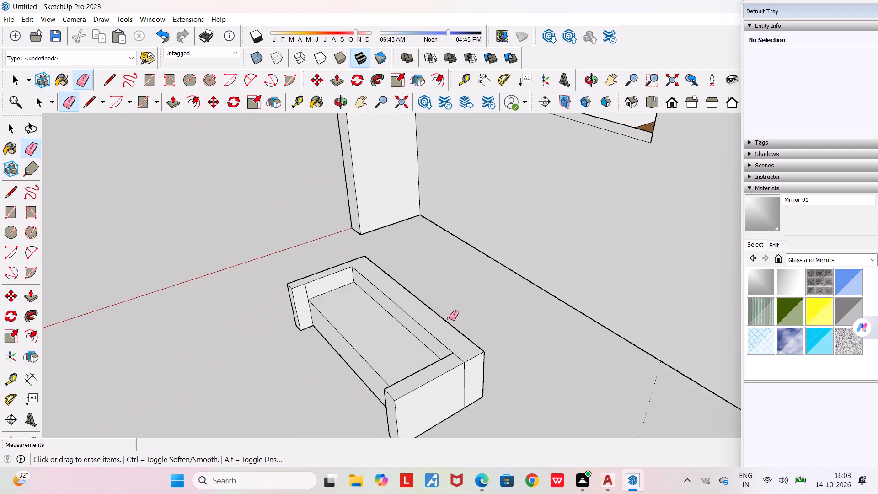
scroll(303, 282, up, 5)
click(309, 293)
scroll(311, 293, up, 1)
middle_drag(311, 293, 297, 285)
Erase the top and outer side seam lines between the backrest and the armrest farther from the red axis.
scroll(297, 285, down, 4)
scroll(536, 397, up, 3)
click(475, 376)
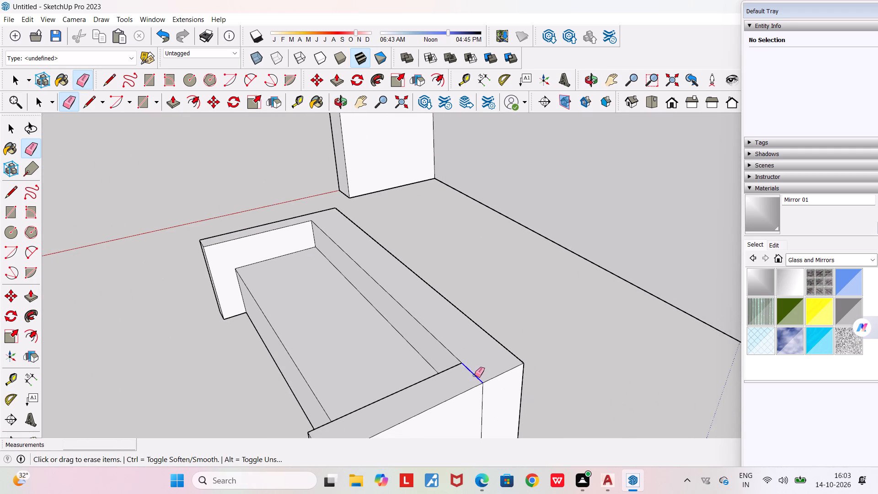
click(485, 404)
drag(485, 404, 479, 404)
drag(479, 404, 483, 403)
drag(483, 403, 490, 399)
Erase the vertical dividing line on the inner face of the armrest farther from the red axis.
middle_drag(487, 399, 602, 321)
scroll(602, 321, down, 5)
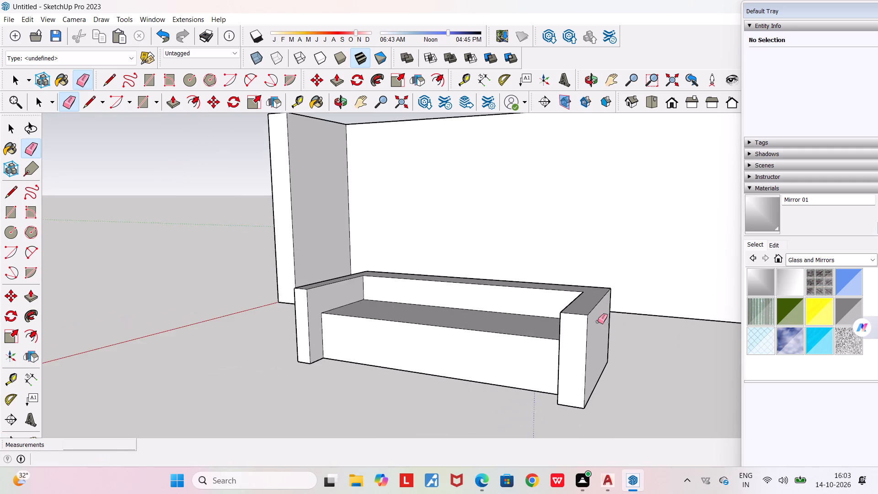
middle_drag(578, 329, 730, 326)
middle_drag(611, 308, 450, 314)
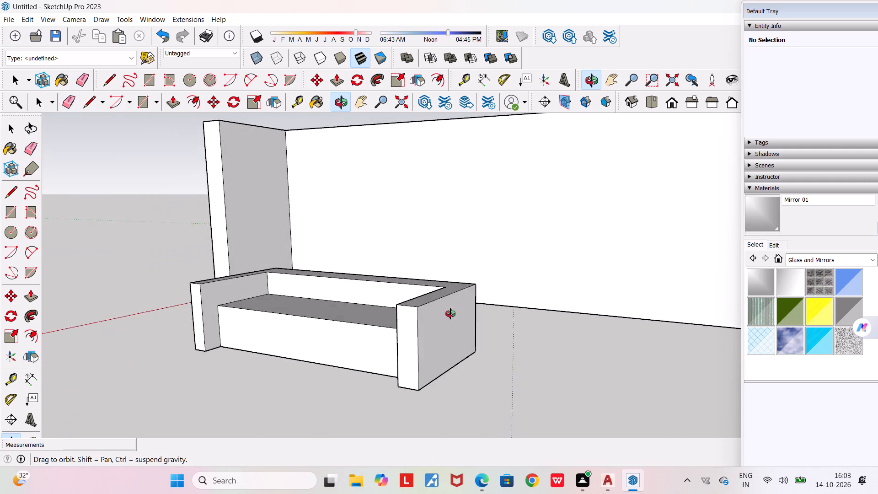
middle_drag(450, 314, 624, 335)
scroll(690, 311, up, 4)
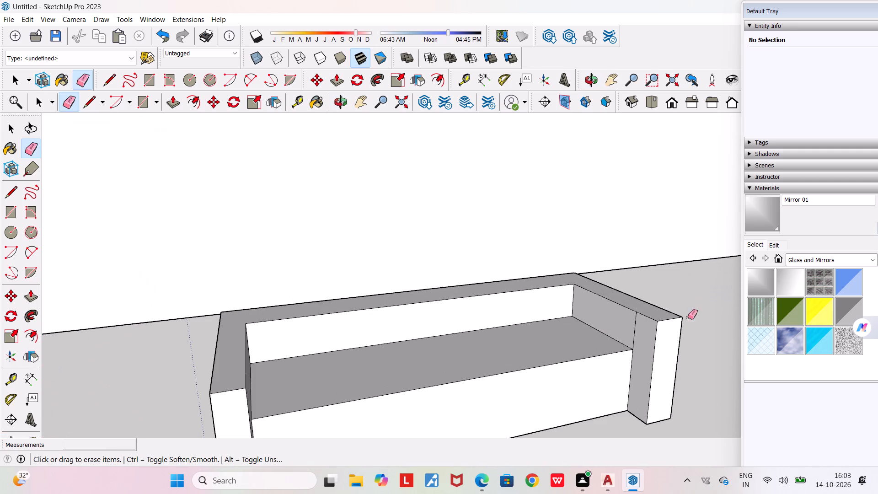
scroll(628, 335, up, 4)
drag(632, 333, 642, 338)
scroll(642, 338, down, 5)
middle_drag(642, 338, 607, 339)
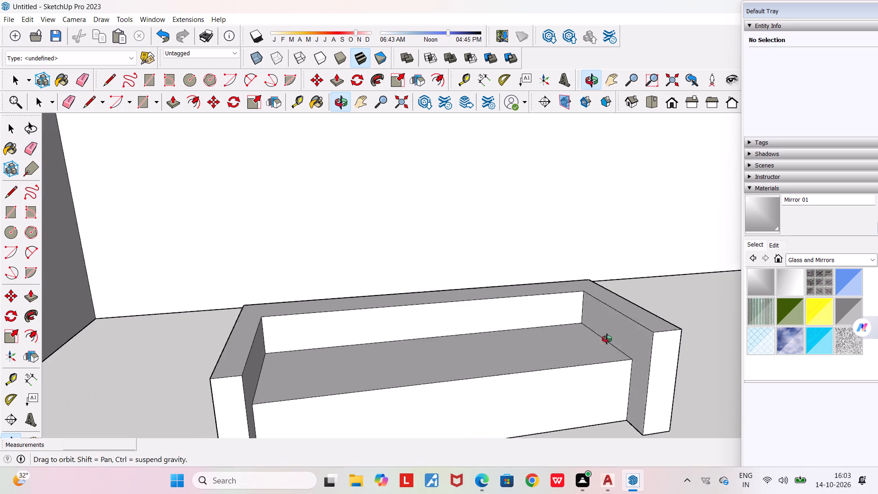
Push/Pull the sofa seat's top face down about 1 1/8".
middle_drag(607, 339, 341, 118)
scroll(341, 118, down, 4)
middle_drag(334, 220, 437, 302)
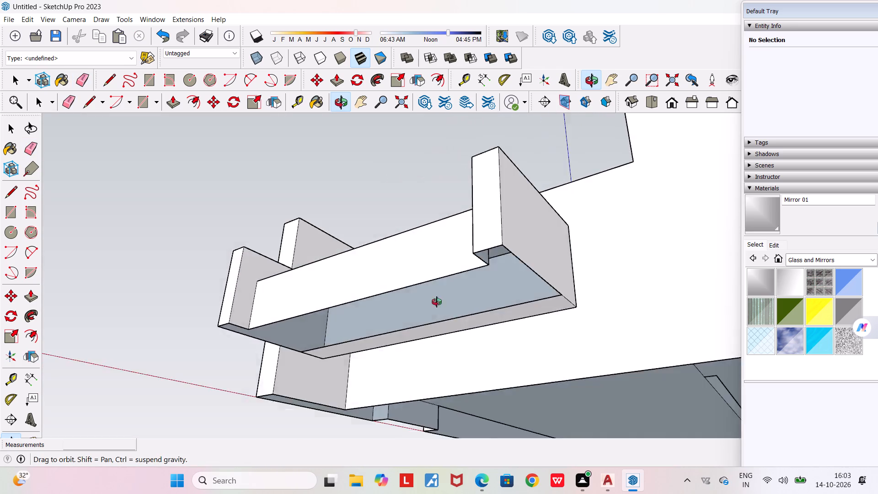
middle_drag(437, 302, 330, 446)
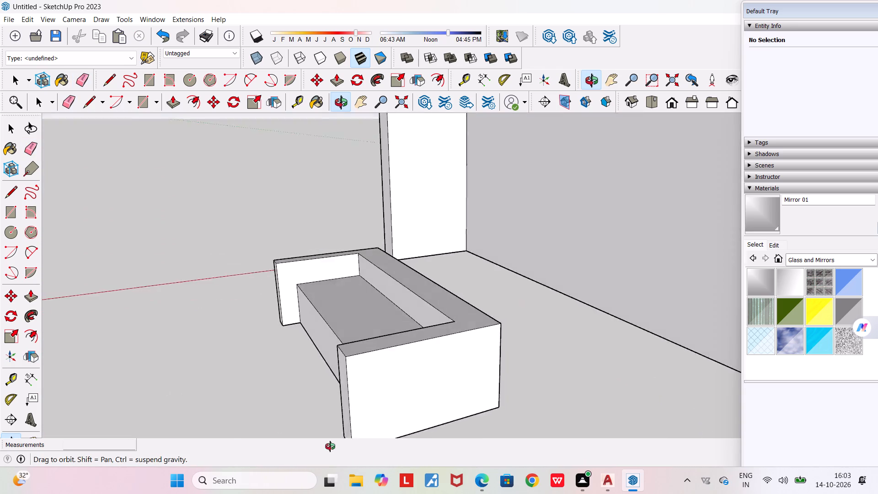
middle_drag(330, 446, 587, 428)
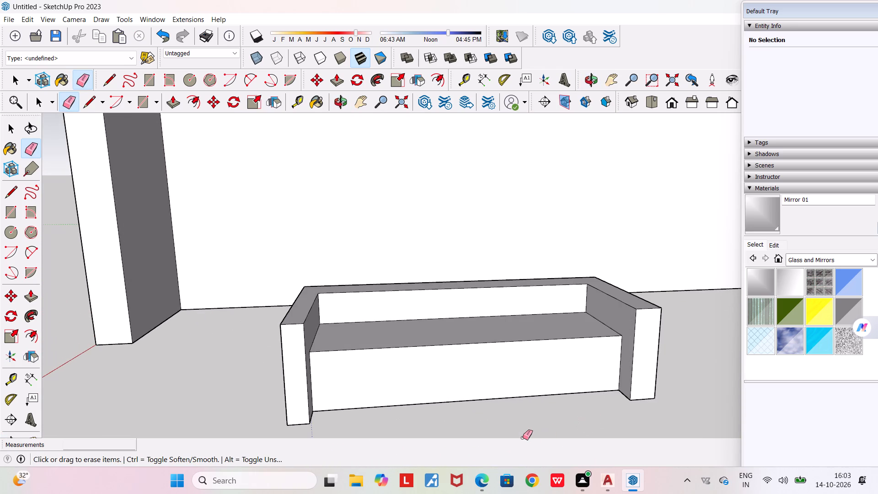
key(space)
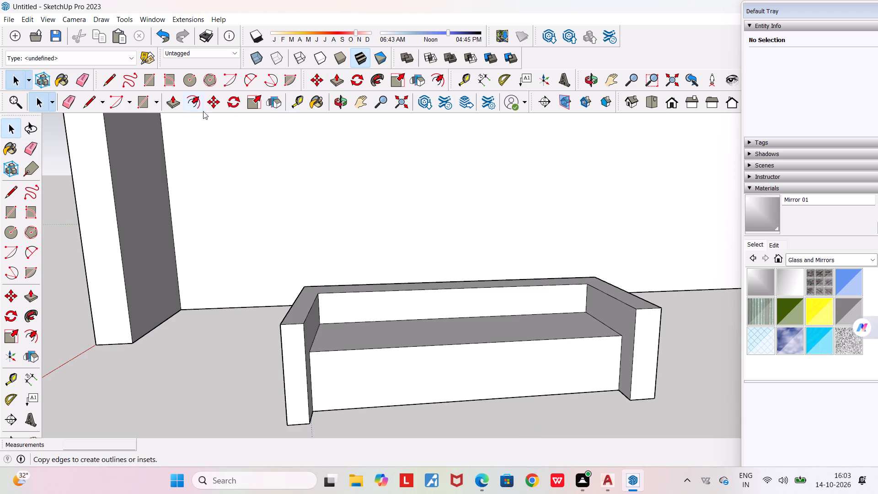
click(168, 105)
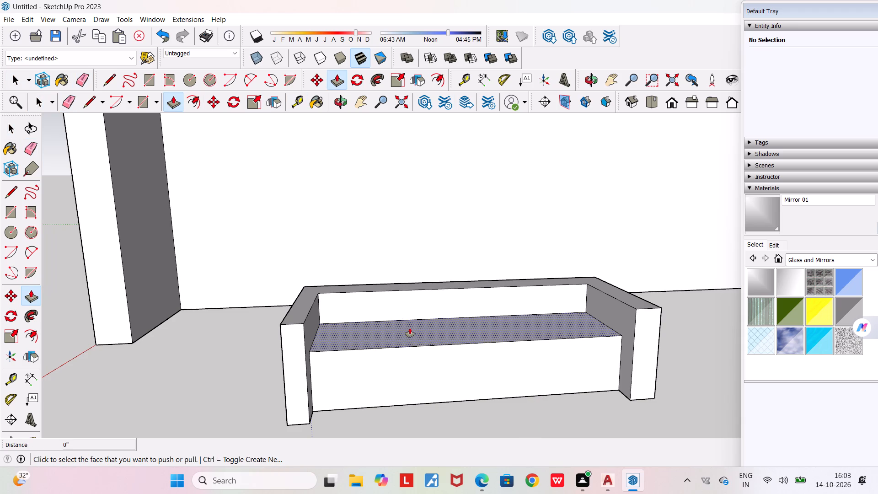
click(410, 328)
click(410, 333)
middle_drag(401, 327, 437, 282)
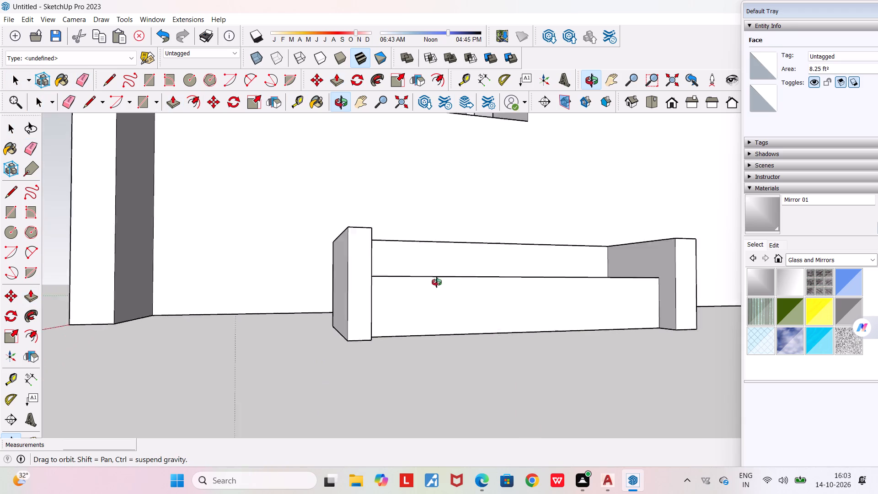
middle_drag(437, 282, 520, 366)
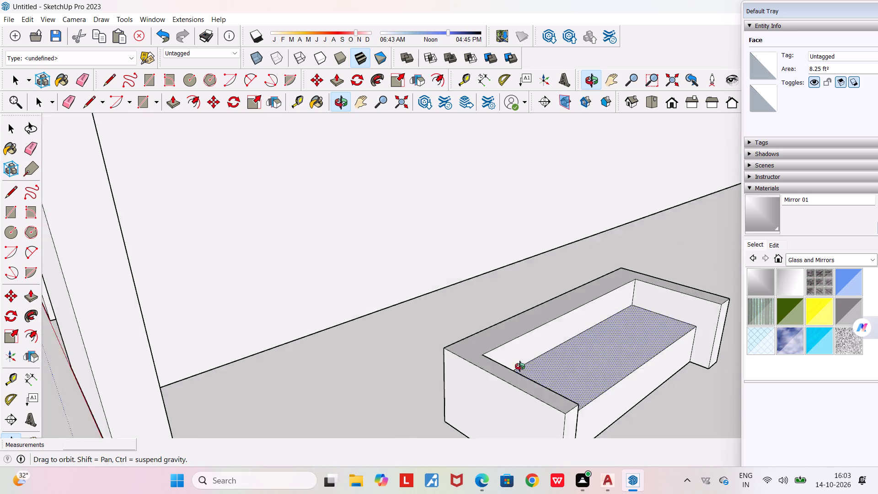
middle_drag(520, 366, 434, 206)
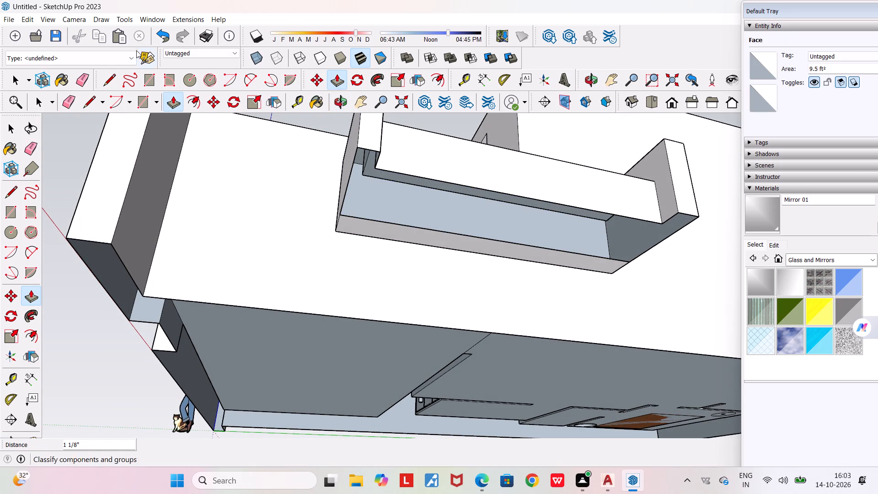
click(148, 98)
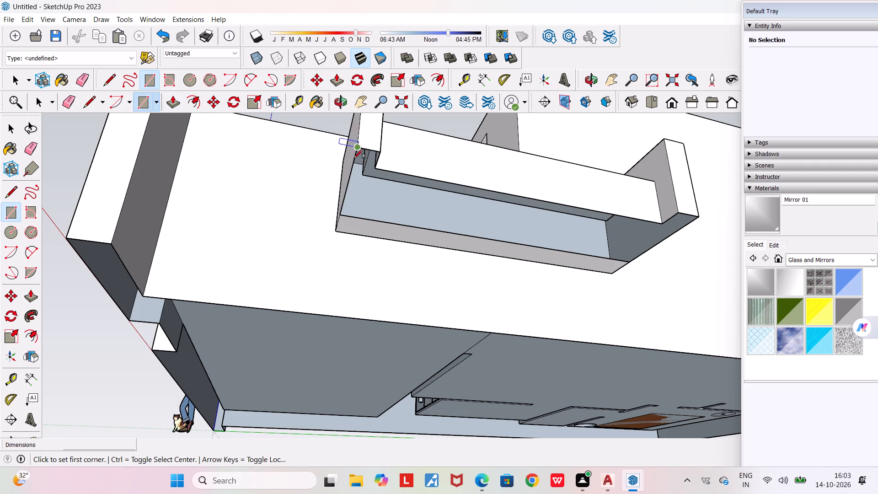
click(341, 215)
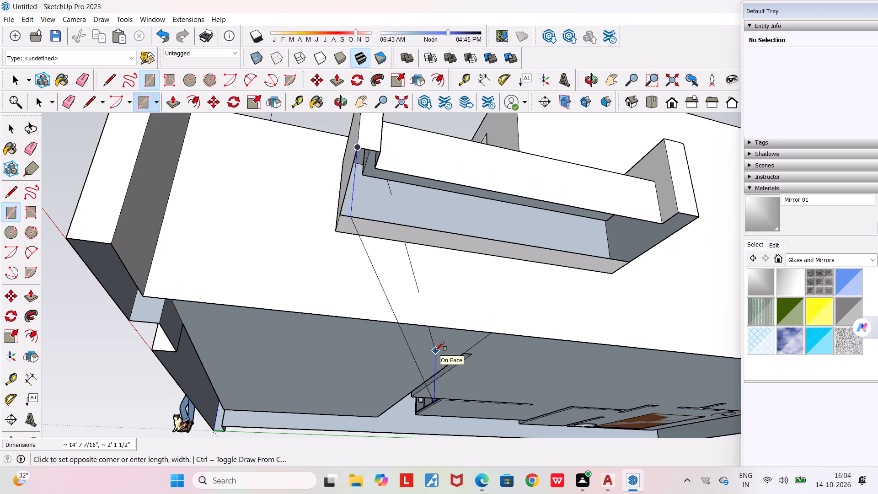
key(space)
Draw a 2' by about 3 15/16" rectangle under the armrest nearer the red axis to close the sofa's open underside.
middle_drag(434, 217, 445, 166)
scroll(445, 166, down, 6)
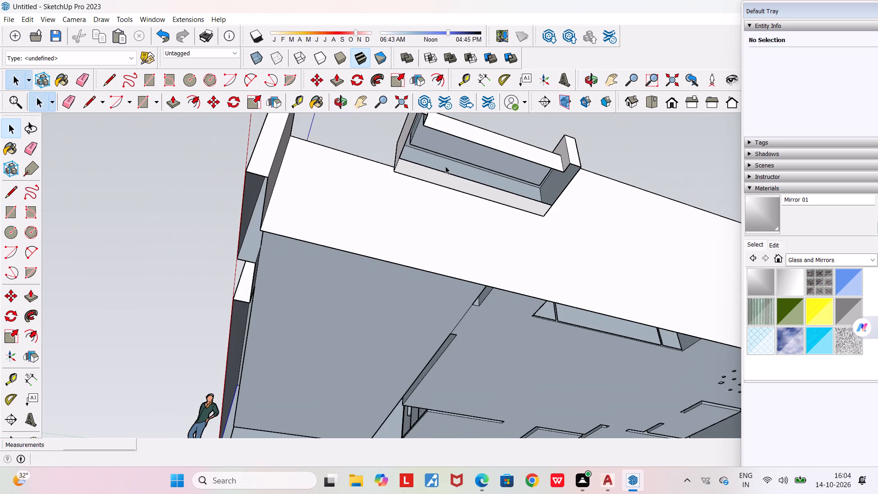
middle_drag(384, 268, 305, 256)
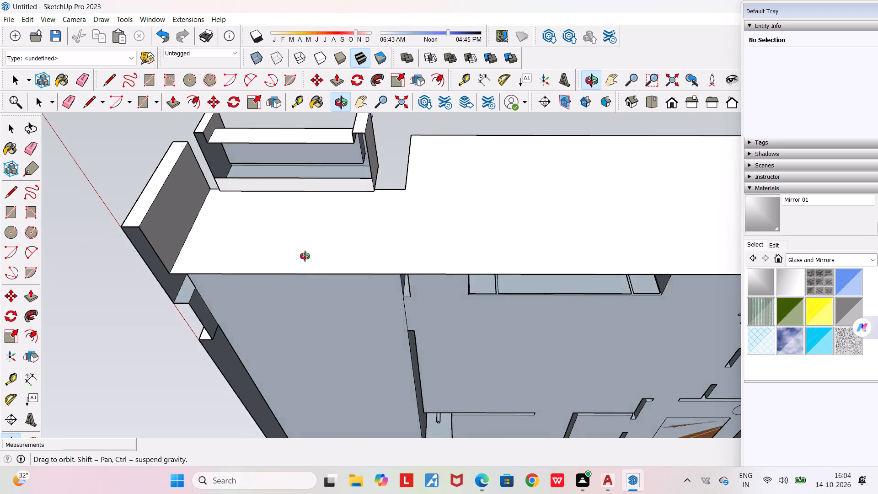
middle_drag(305, 256, 311, 261)
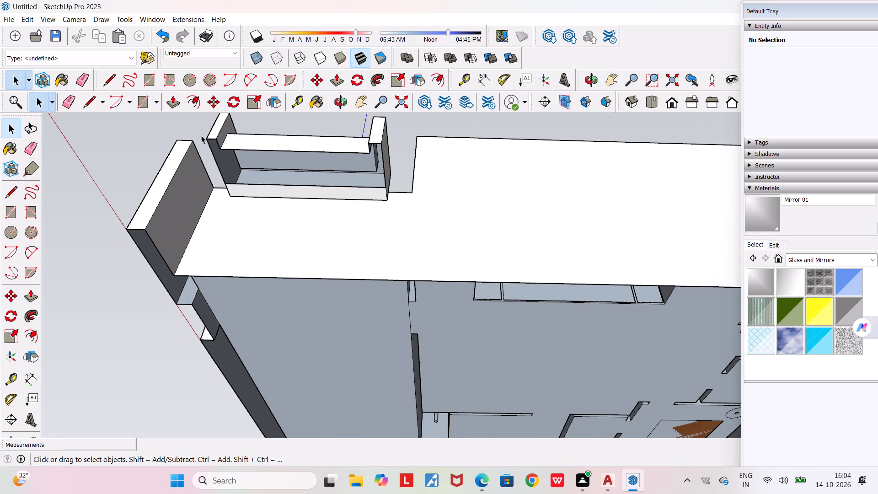
click(148, 95)
scroll(200, 140, up, 3)
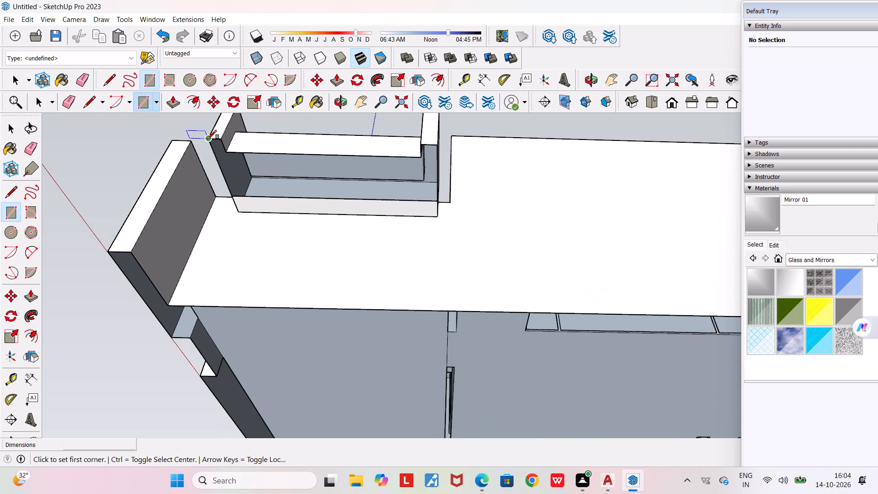
click(208, 139)
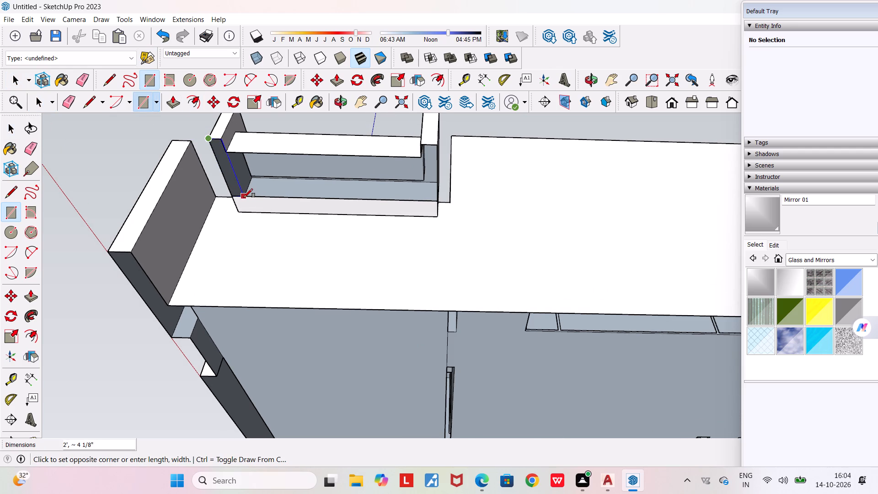
click(243, 198)
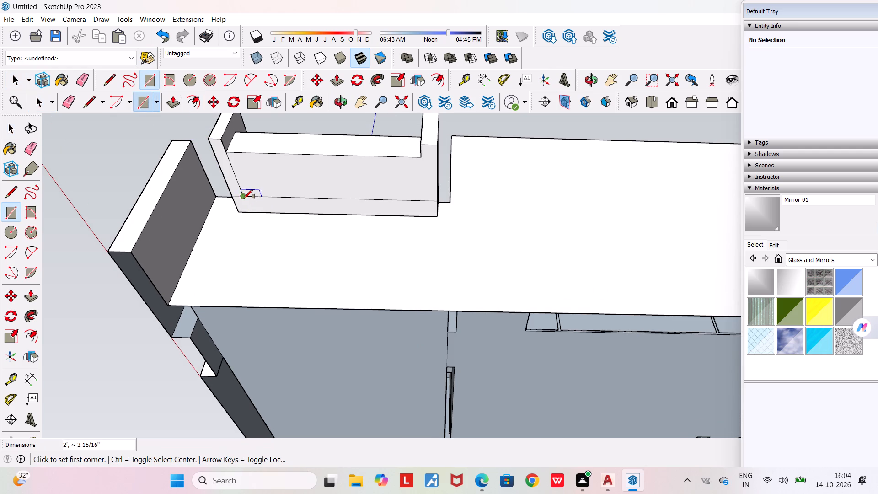
middle_drag(319, 193, 287, 342)
scroll(287, 342, down, 4)
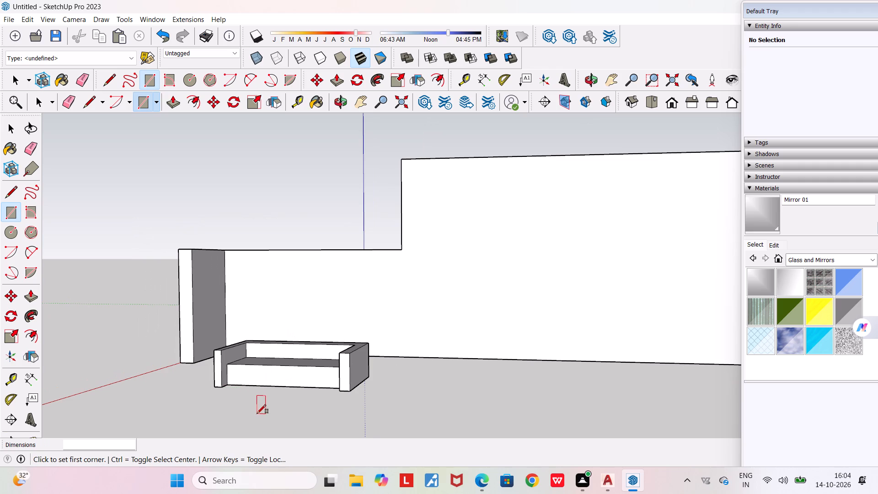
key(space)
middle_drag(251, 403, 286, 427)
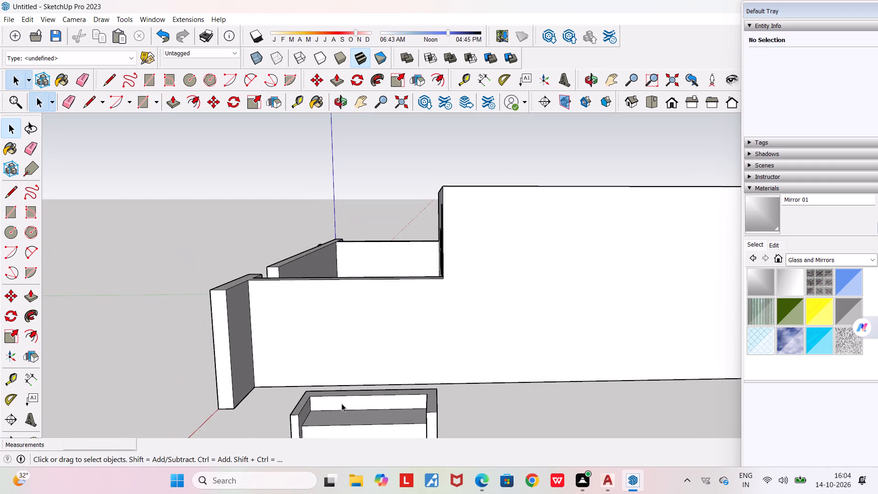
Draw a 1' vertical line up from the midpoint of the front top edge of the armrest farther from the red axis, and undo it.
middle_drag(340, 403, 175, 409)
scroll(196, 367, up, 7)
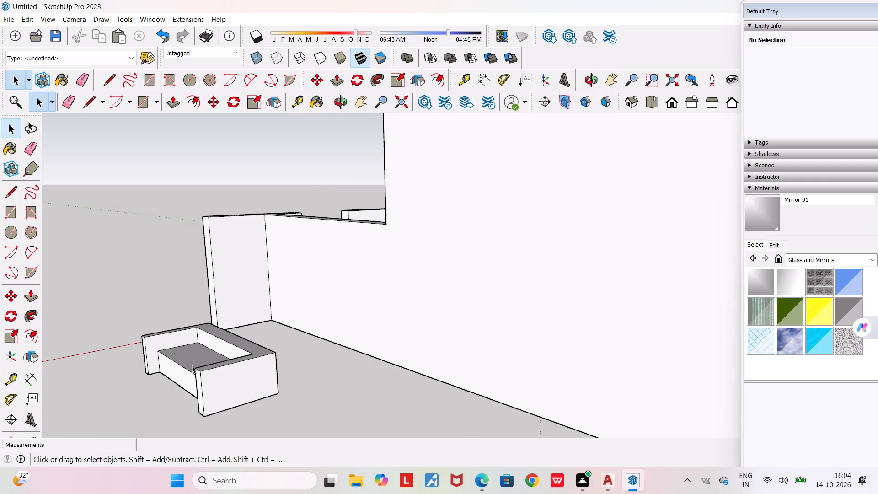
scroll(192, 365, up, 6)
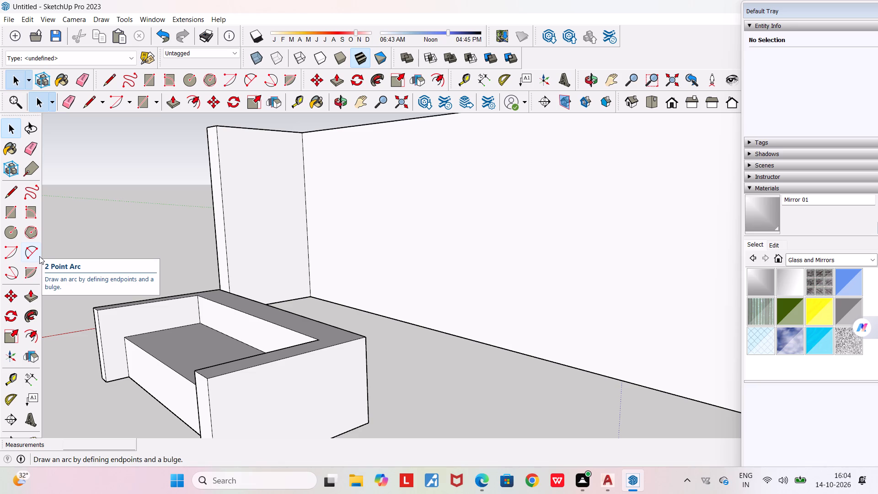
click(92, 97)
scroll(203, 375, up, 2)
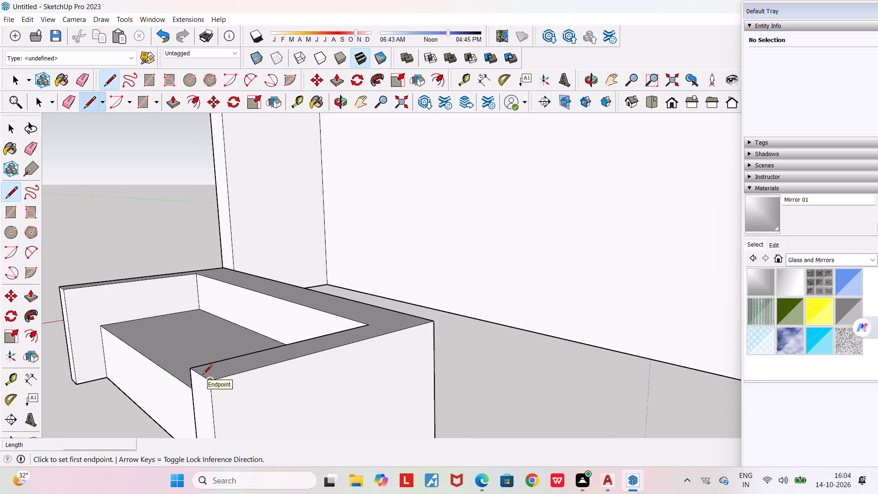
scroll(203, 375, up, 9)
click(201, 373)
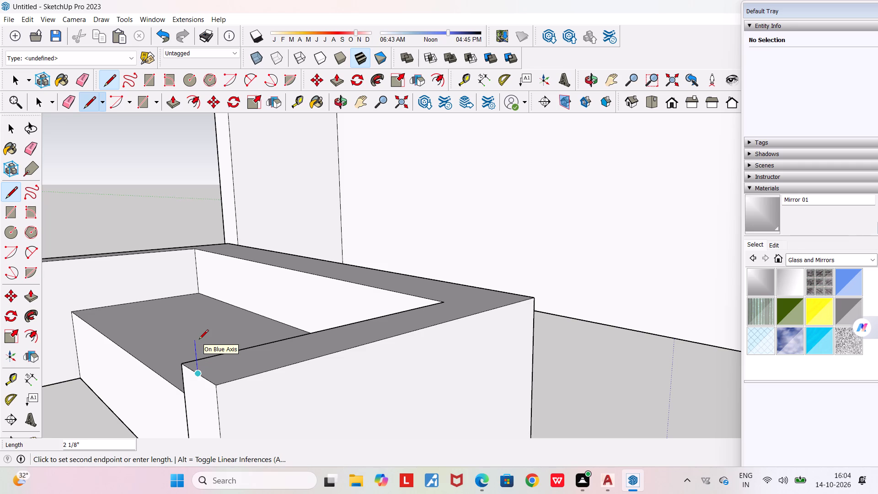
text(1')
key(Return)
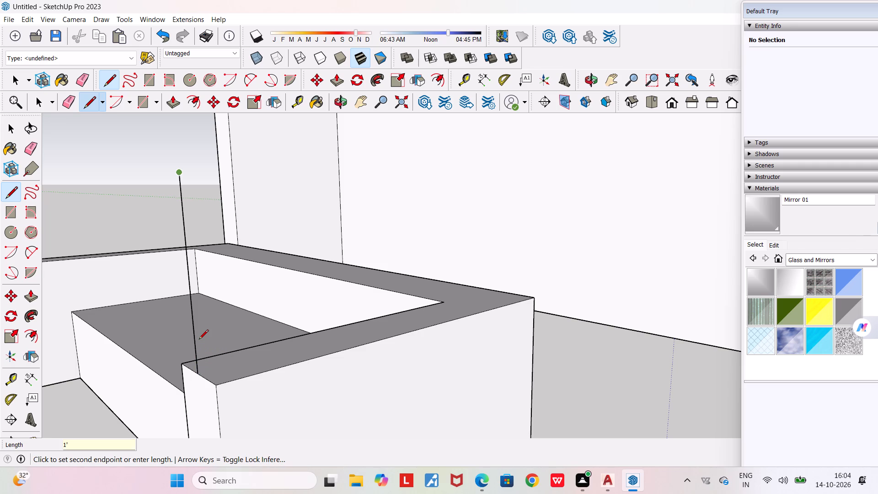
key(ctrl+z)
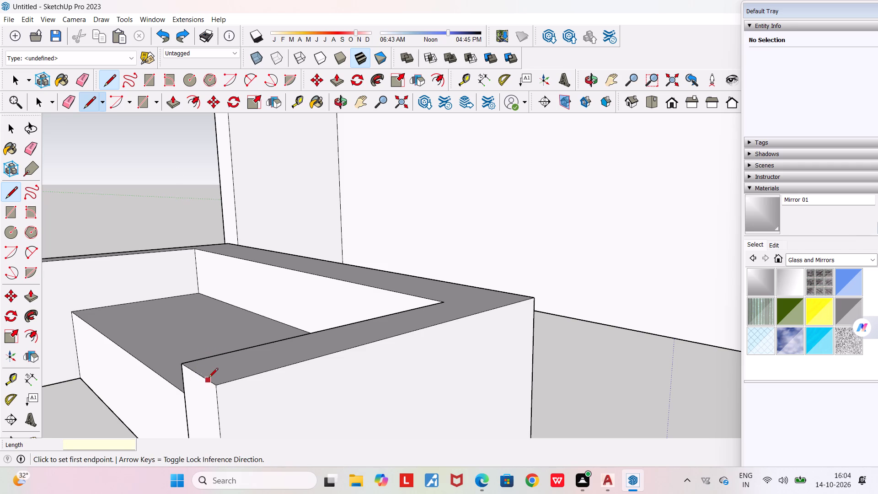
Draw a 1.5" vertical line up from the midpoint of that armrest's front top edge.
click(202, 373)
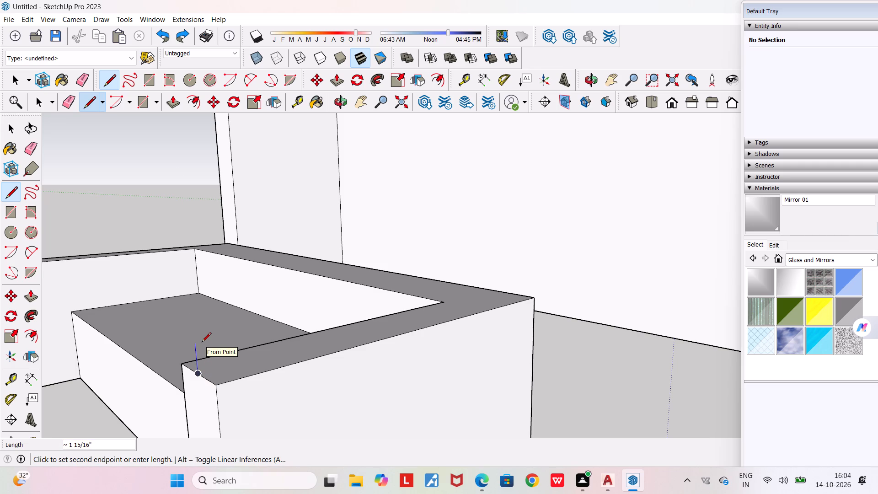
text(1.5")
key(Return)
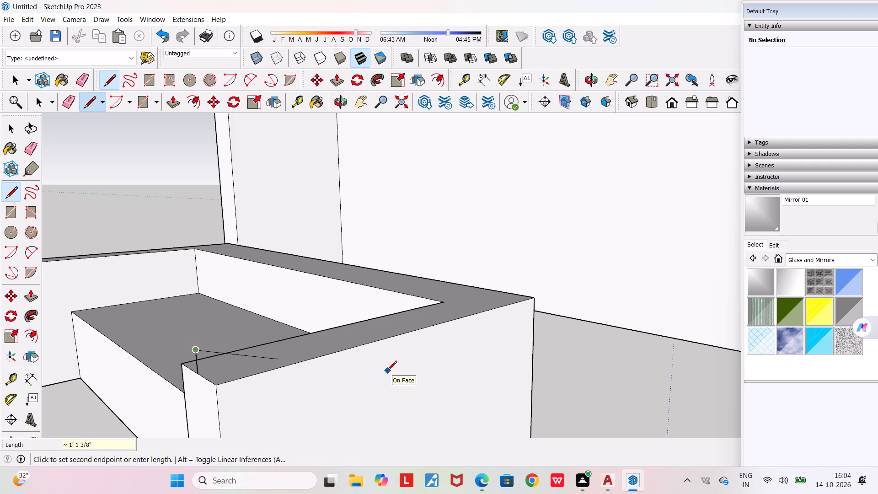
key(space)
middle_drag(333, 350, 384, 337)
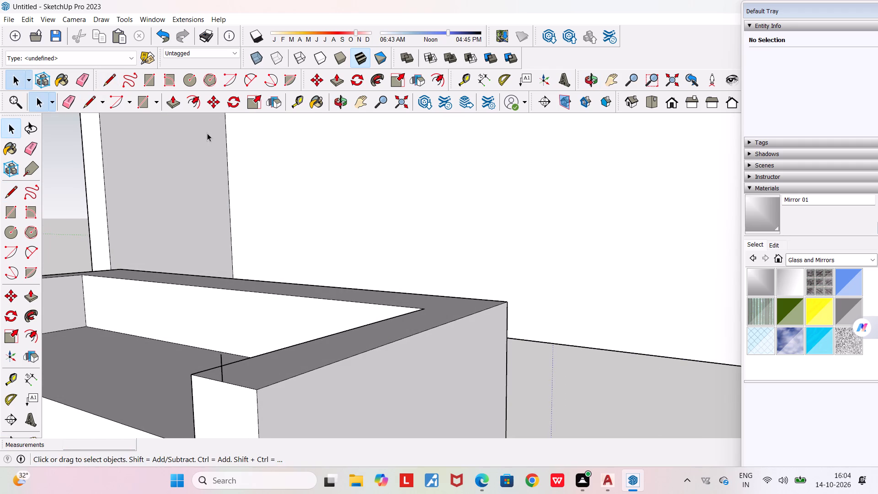
Draw a vertical circle of about 2 11/16" radius on the armrest's front face, centred on the midpoint of its top edge.
click(188, 81)
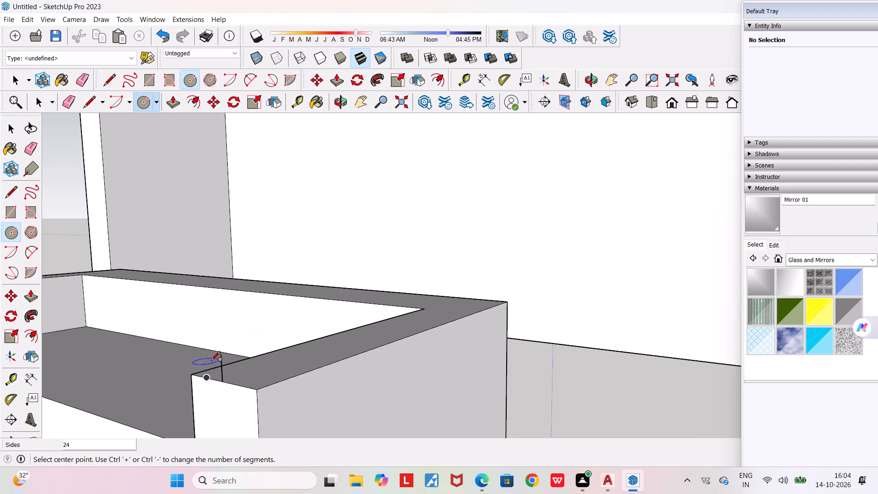
scroll(227, 383, up, 4)
click(222, 387)
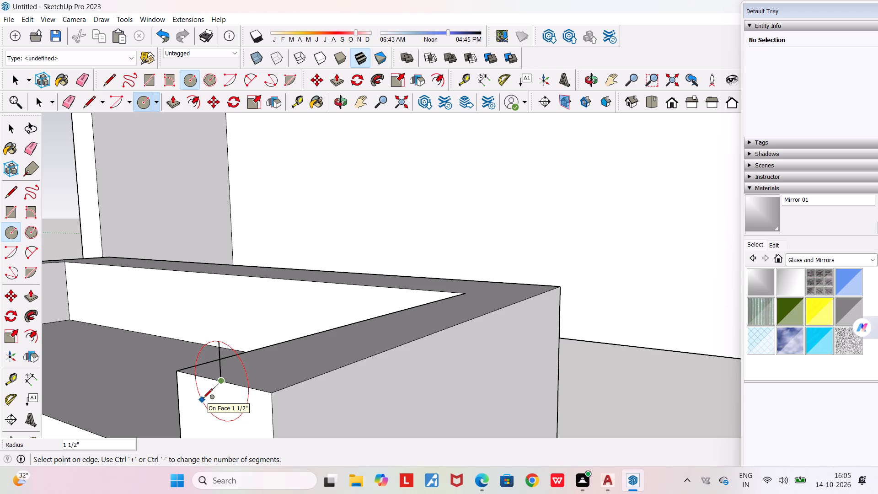
click(193, 424)
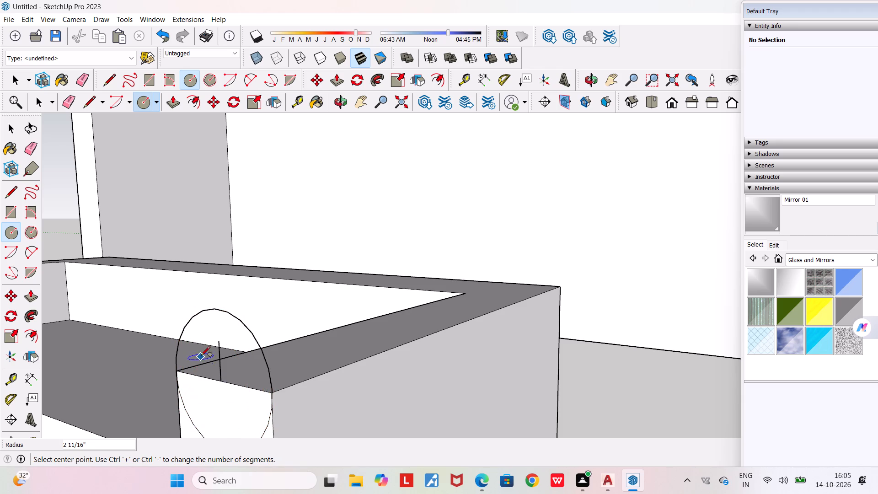
middle_drag(201, 356, 240, 344)
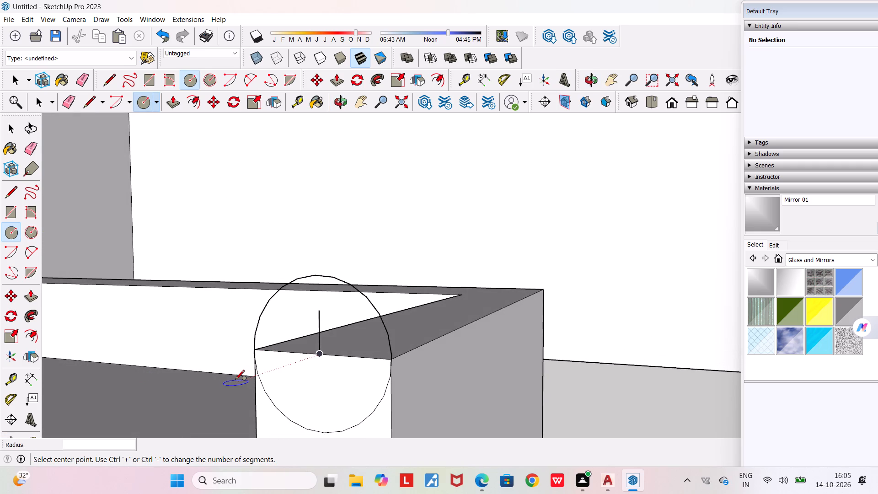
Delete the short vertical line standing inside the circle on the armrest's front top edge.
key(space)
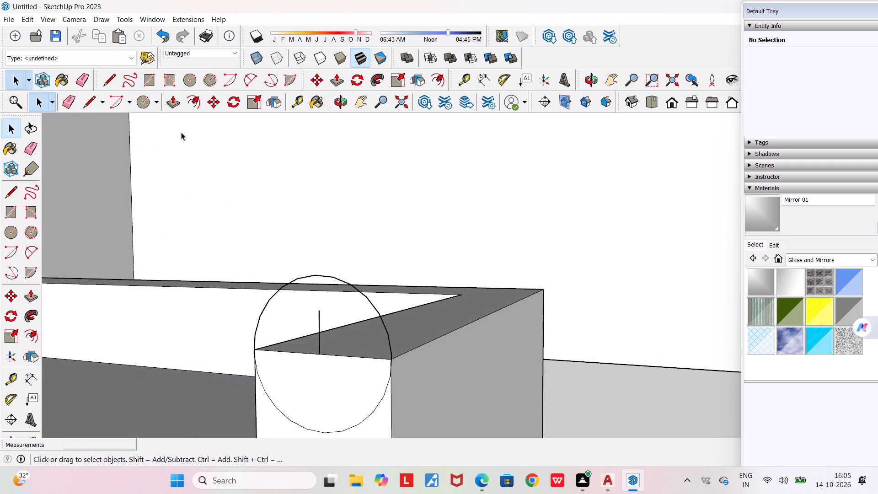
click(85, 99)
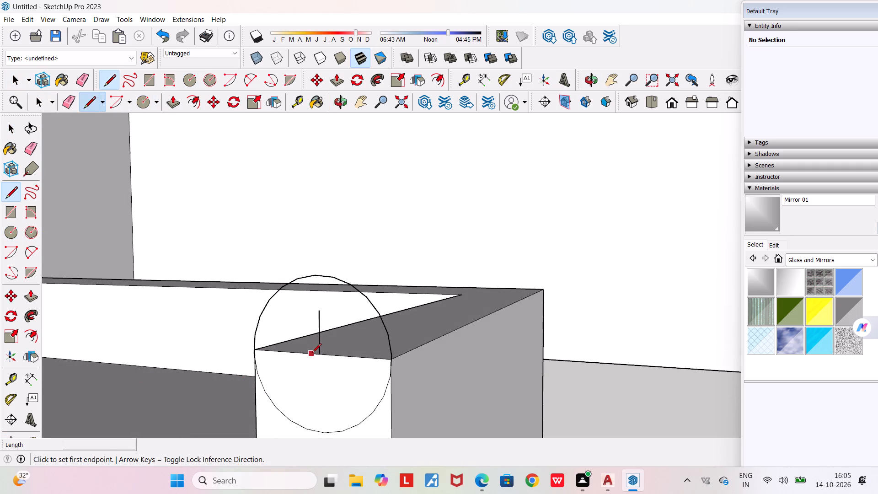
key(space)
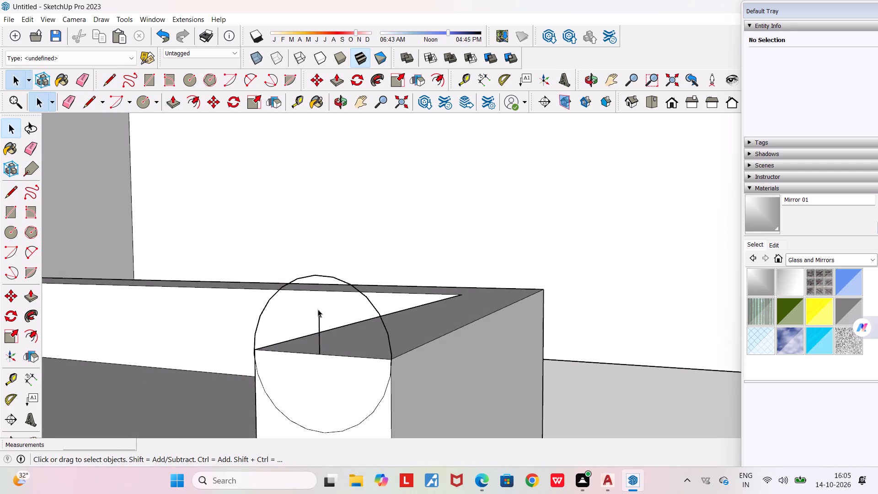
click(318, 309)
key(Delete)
Draw a vertical line of about 2 11/16" from the circle's centre to its topmost point to close the upper half into a face.
click(93, 96)
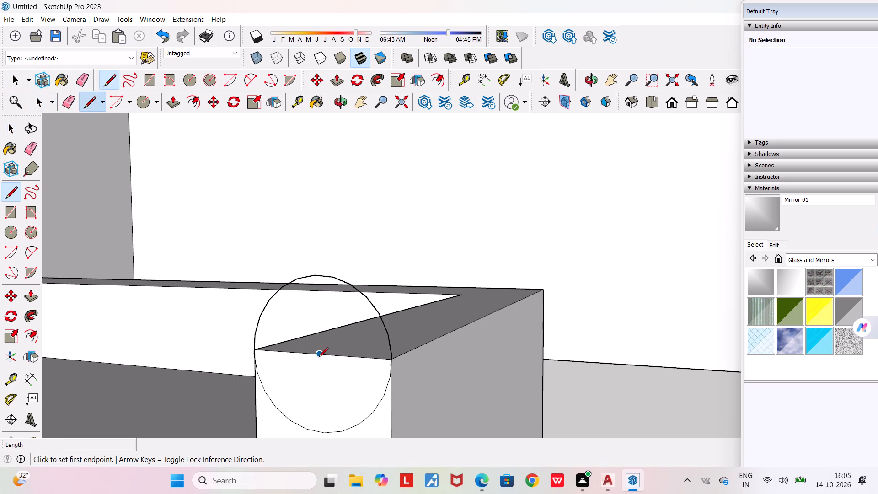
click(317, 357)
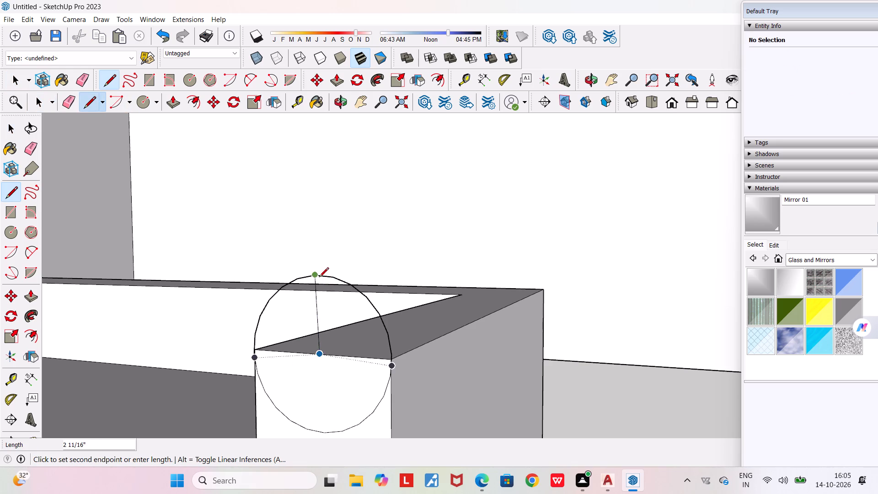
click(323, 274)
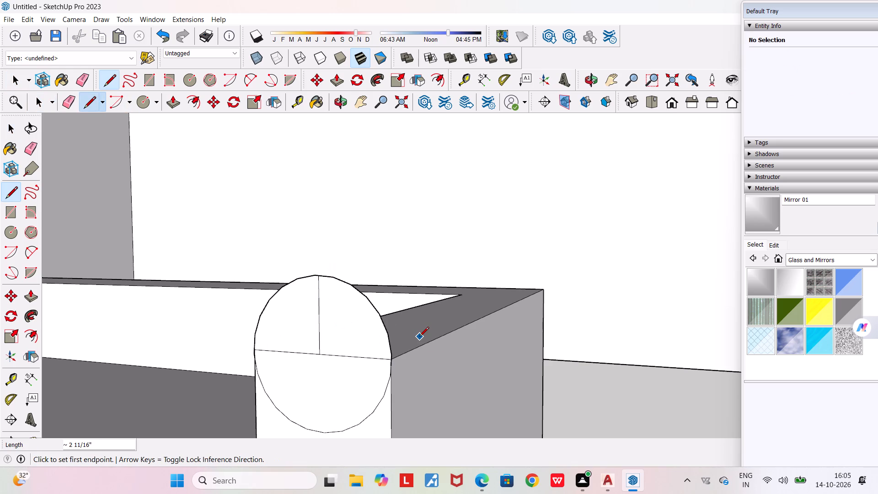
key(space)
key(space)
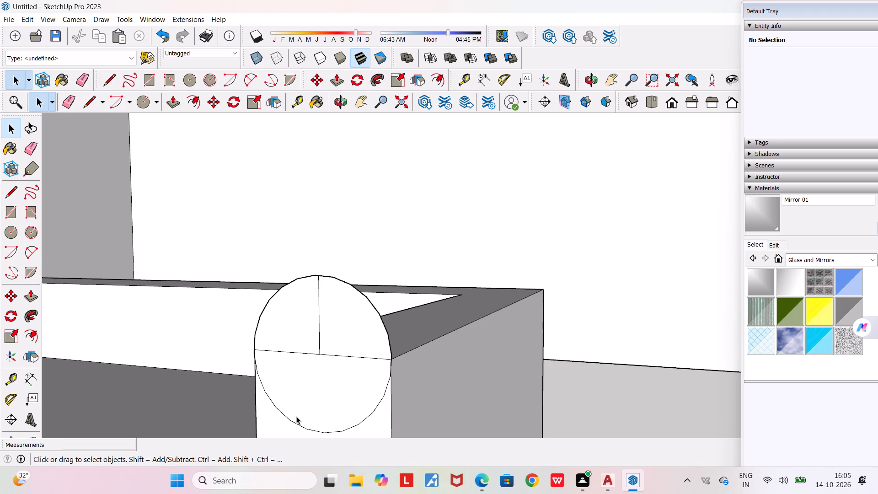
Erase the circle's lower arc and the vertical line in its upper half, leaving a half-round profile above the armrest.
click(70, 107)
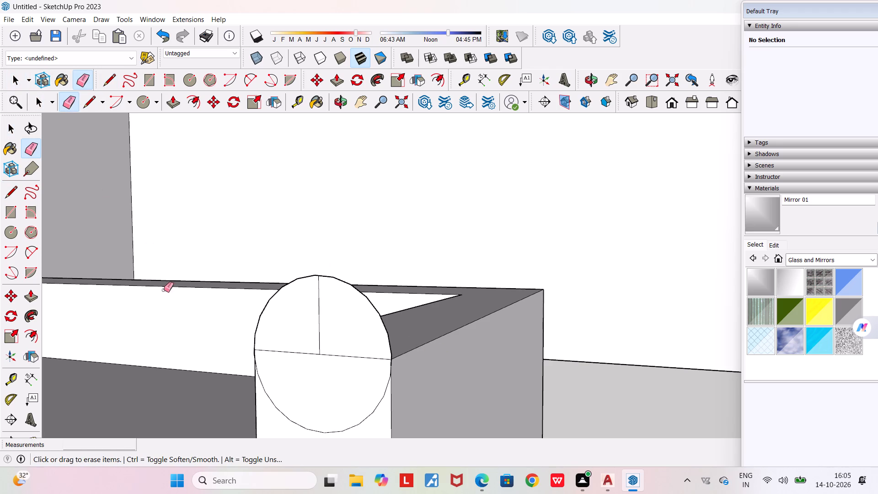
drag(284, 414, 280, 411)
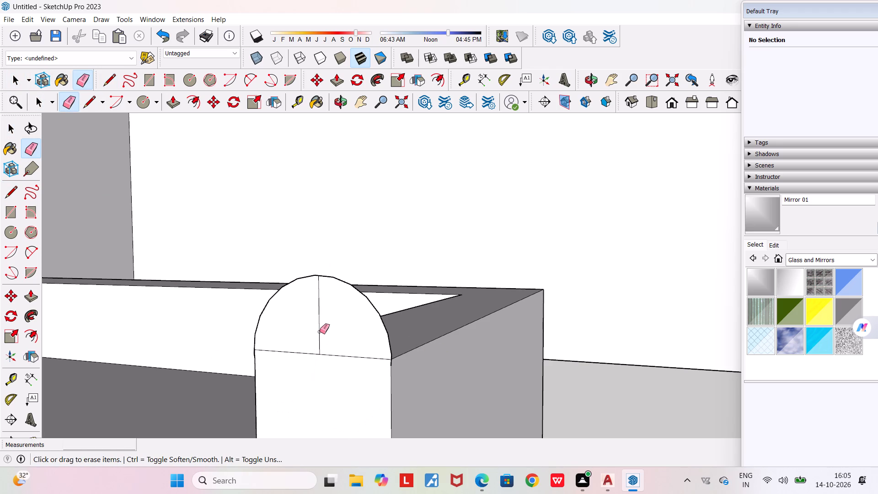
click(320, 332)
Examine where the half-round profile meets the outer and top edges of the armrest.
middle_drag(307, 382, 176, 398)
scroll(176, 398, down, 4)
scroll(266, 389, up, 5)
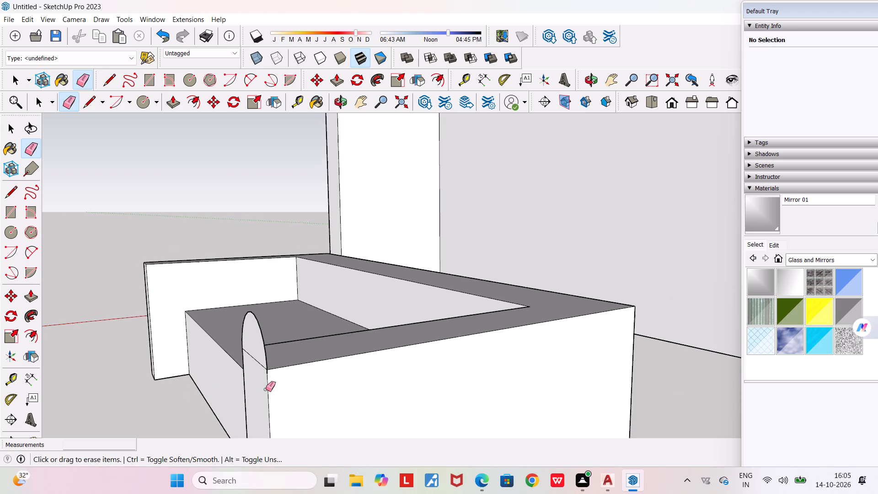
scroll(266, 389, up, 14)
middle_drag(288, 364, 356, 363)
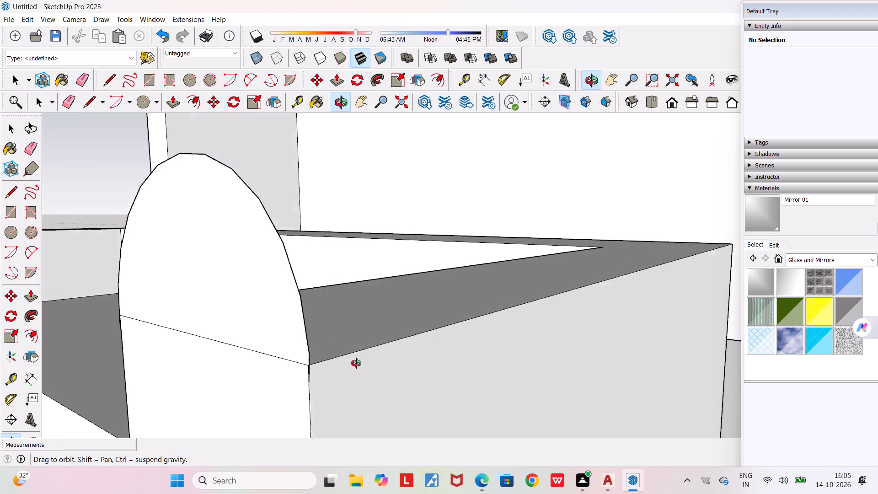
middle_drag(356, 363, 433, 341)
scroll(396, 353, up, 5)
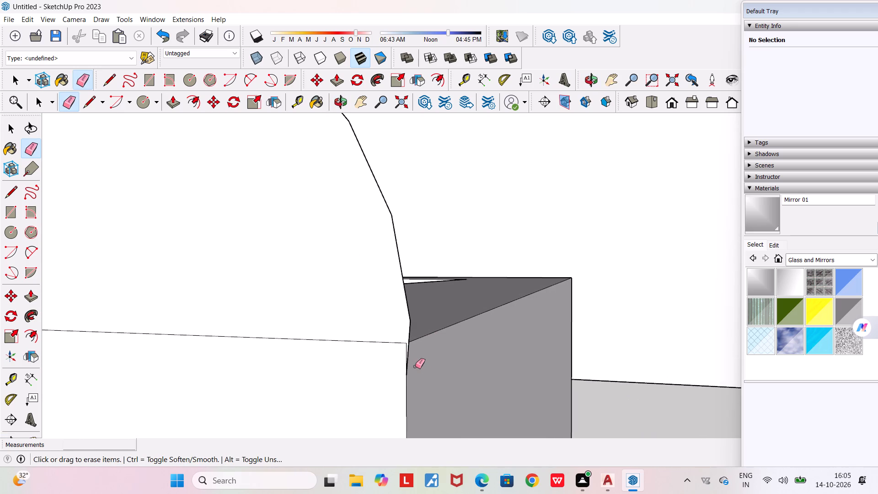
scroll(413, 365, up, 2)
scroll(413, 365, down, 4)
middle_drag(360, 375, 412, 380)
scroll(412, 380, down, 13)
scroll(216, 376, up, 3)
scroll(216, 376, down, 6)
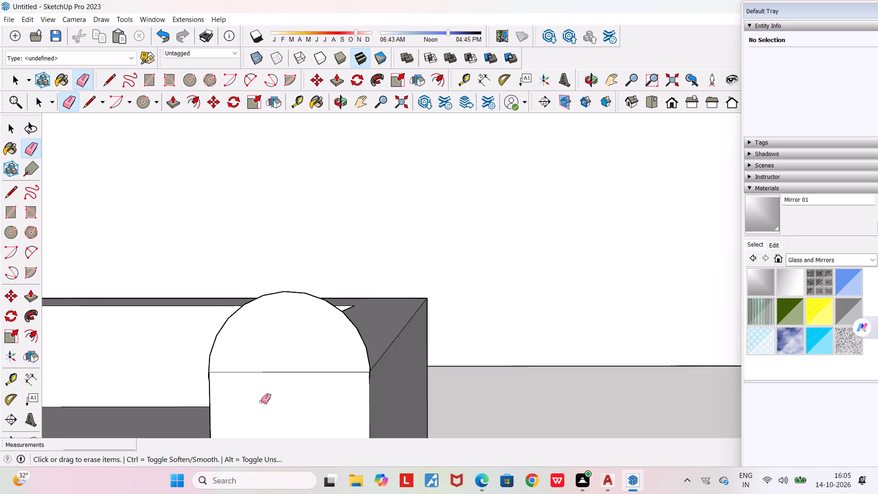
middle_drag(261, 402, 135, 401)
scroll(135, 401, down, 5)
key(space)
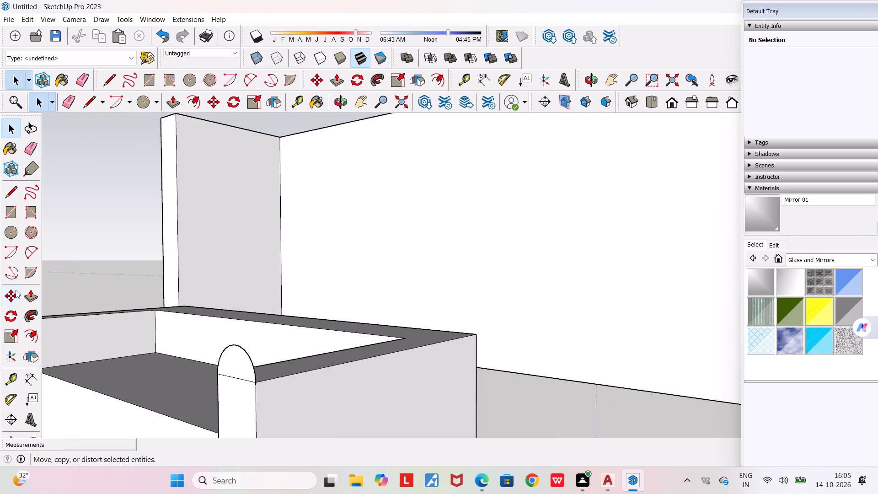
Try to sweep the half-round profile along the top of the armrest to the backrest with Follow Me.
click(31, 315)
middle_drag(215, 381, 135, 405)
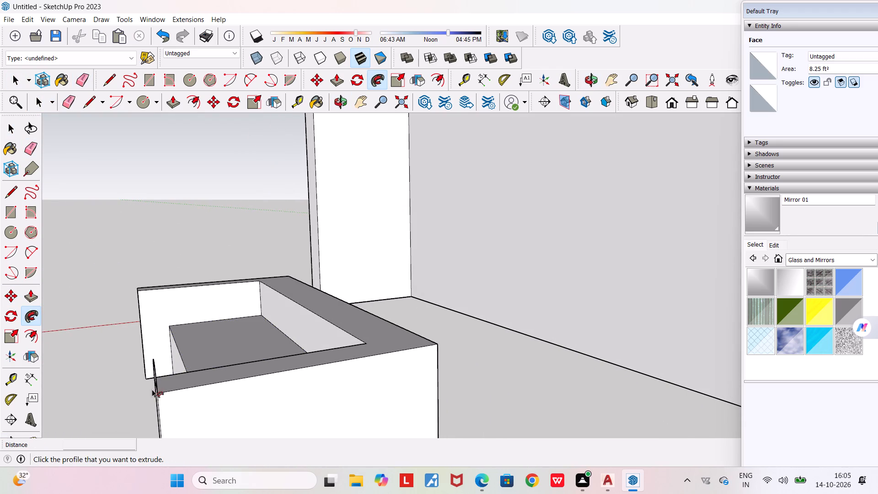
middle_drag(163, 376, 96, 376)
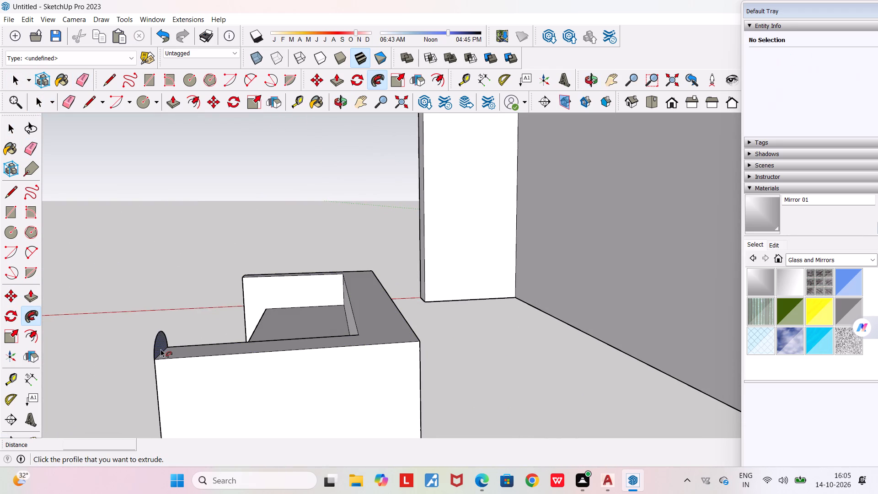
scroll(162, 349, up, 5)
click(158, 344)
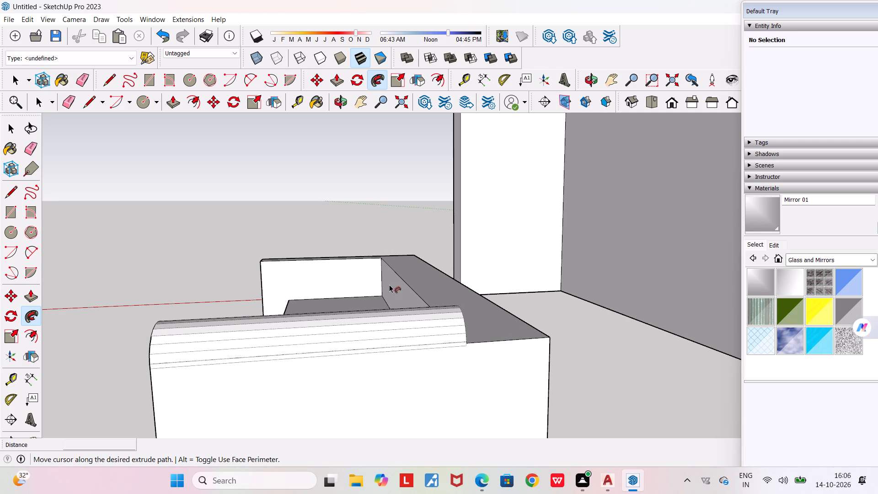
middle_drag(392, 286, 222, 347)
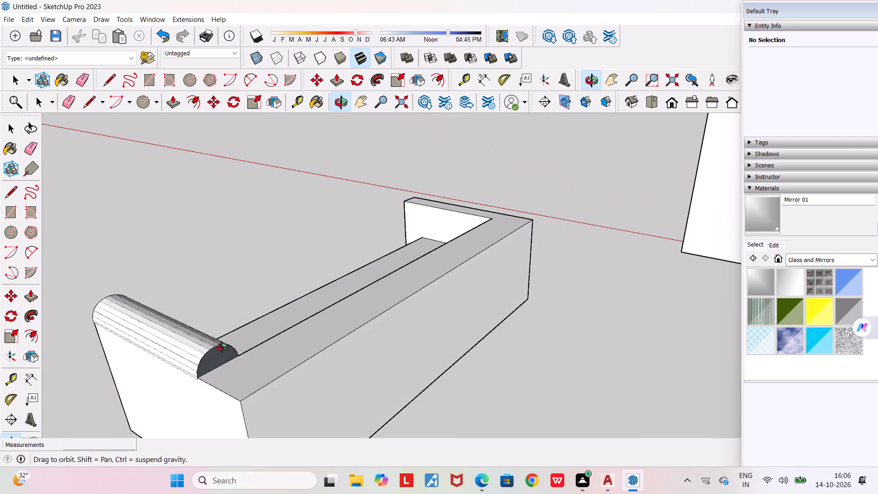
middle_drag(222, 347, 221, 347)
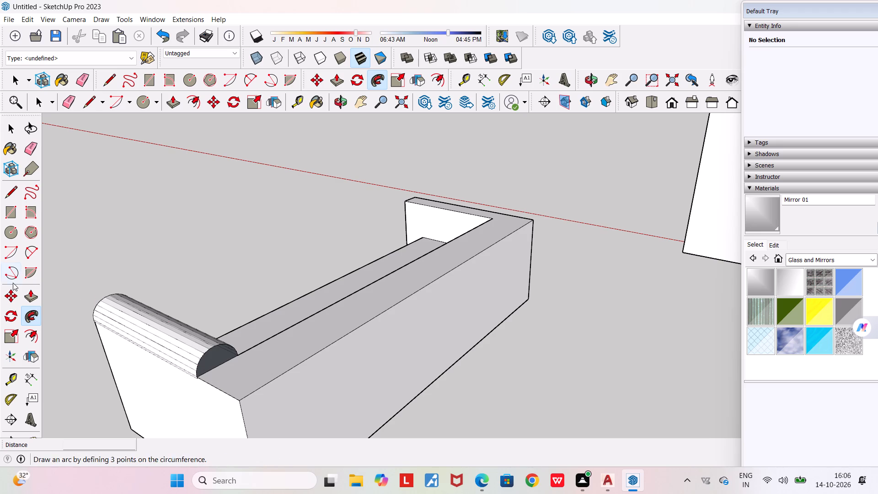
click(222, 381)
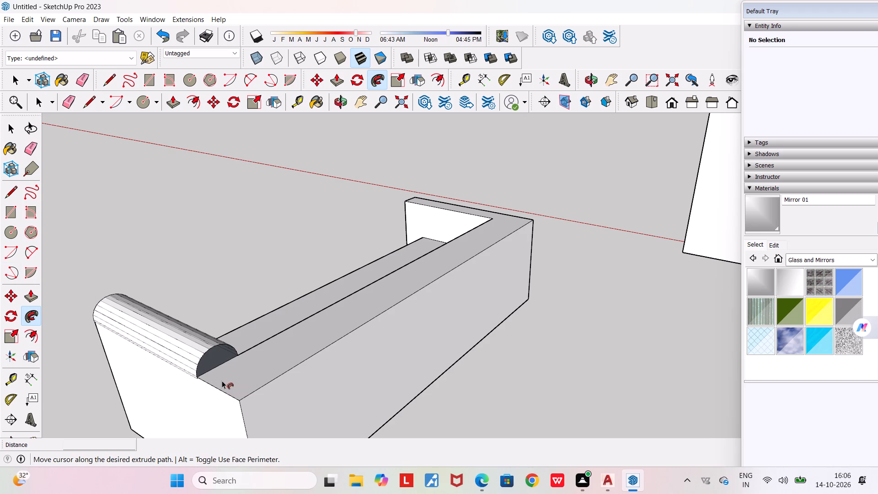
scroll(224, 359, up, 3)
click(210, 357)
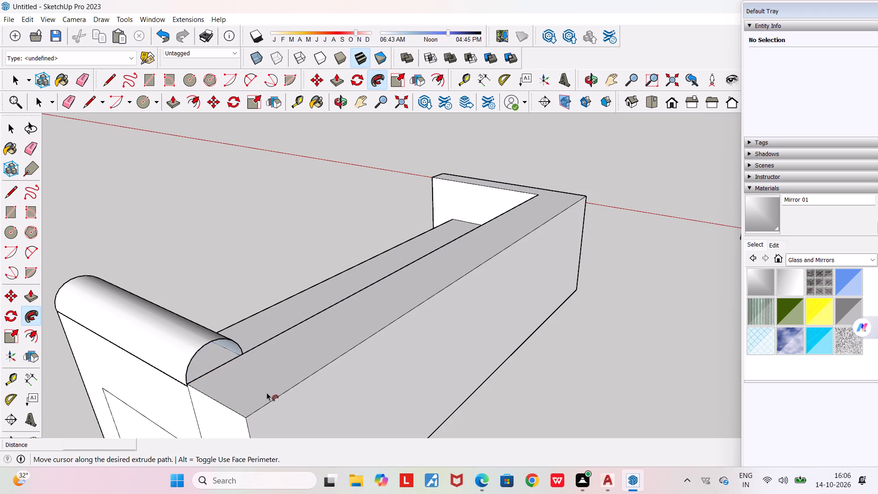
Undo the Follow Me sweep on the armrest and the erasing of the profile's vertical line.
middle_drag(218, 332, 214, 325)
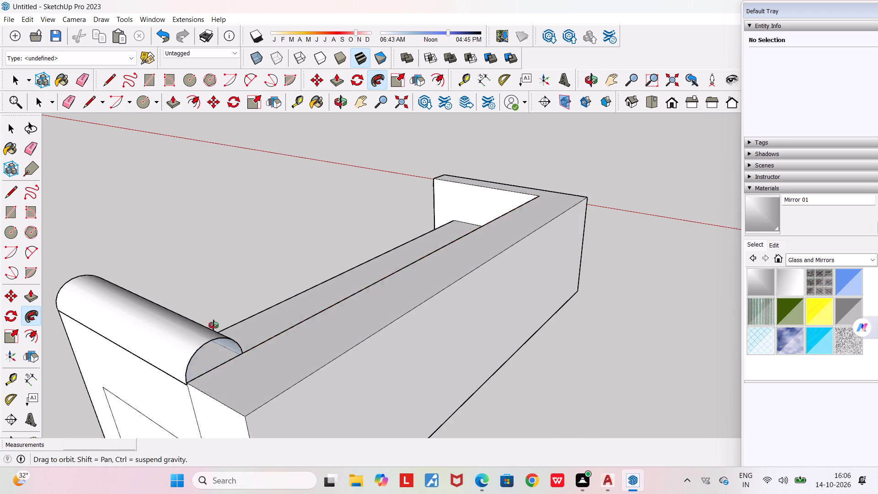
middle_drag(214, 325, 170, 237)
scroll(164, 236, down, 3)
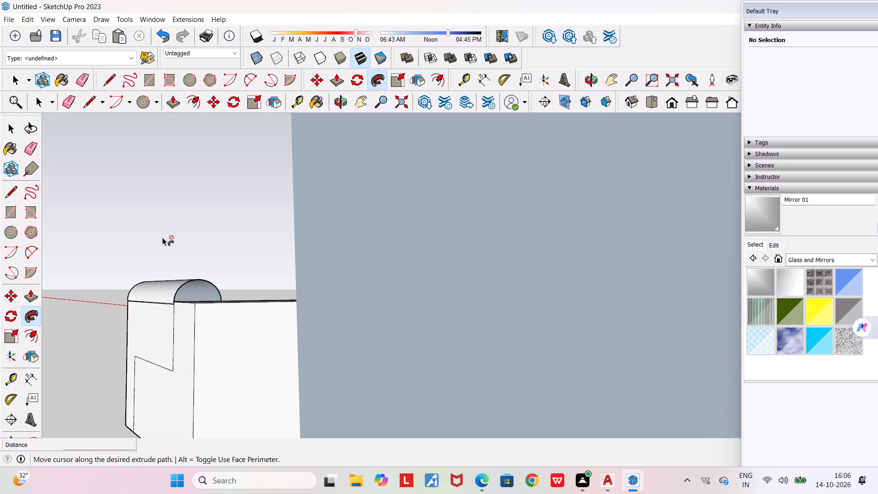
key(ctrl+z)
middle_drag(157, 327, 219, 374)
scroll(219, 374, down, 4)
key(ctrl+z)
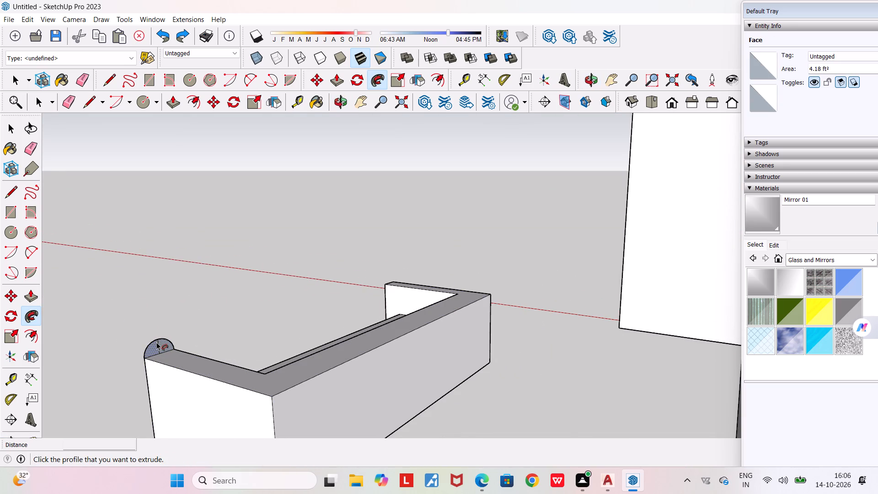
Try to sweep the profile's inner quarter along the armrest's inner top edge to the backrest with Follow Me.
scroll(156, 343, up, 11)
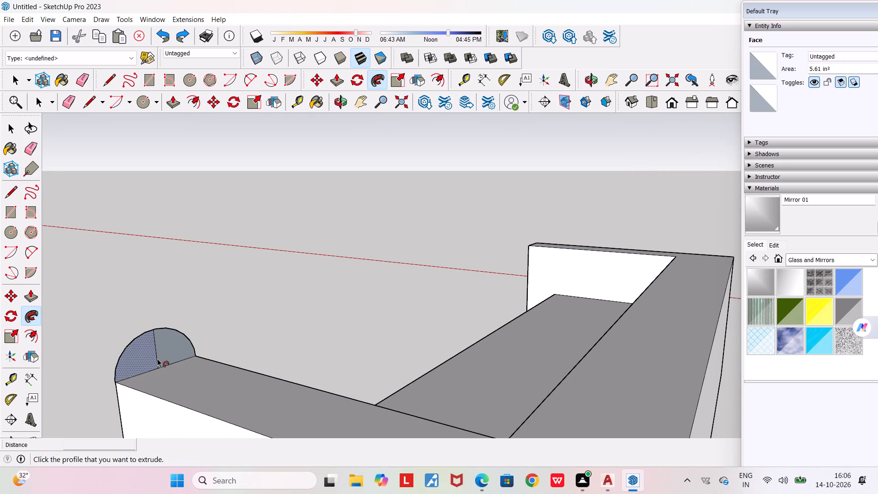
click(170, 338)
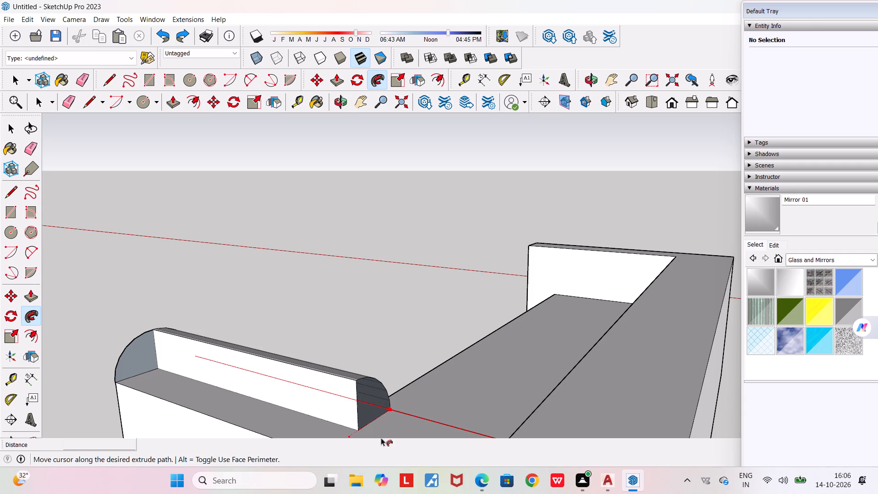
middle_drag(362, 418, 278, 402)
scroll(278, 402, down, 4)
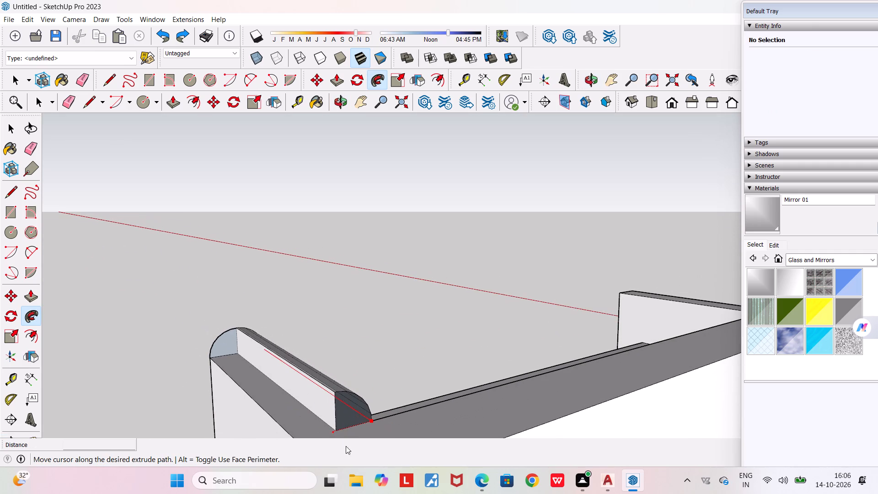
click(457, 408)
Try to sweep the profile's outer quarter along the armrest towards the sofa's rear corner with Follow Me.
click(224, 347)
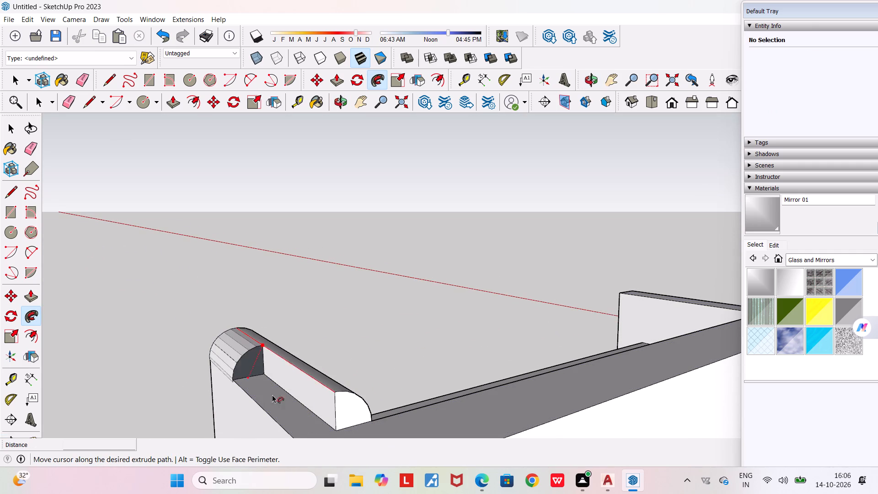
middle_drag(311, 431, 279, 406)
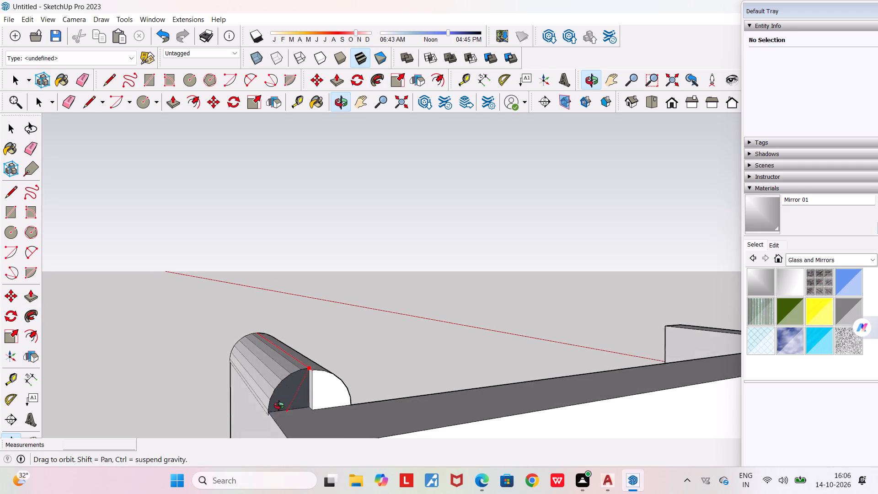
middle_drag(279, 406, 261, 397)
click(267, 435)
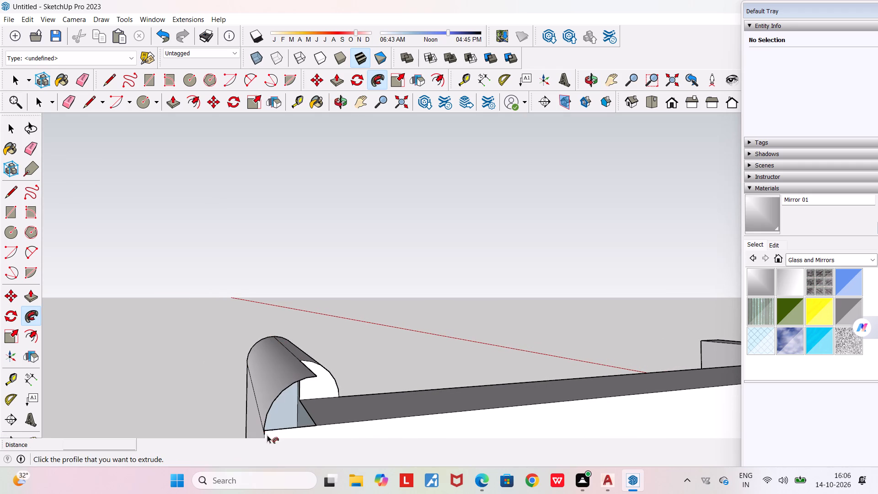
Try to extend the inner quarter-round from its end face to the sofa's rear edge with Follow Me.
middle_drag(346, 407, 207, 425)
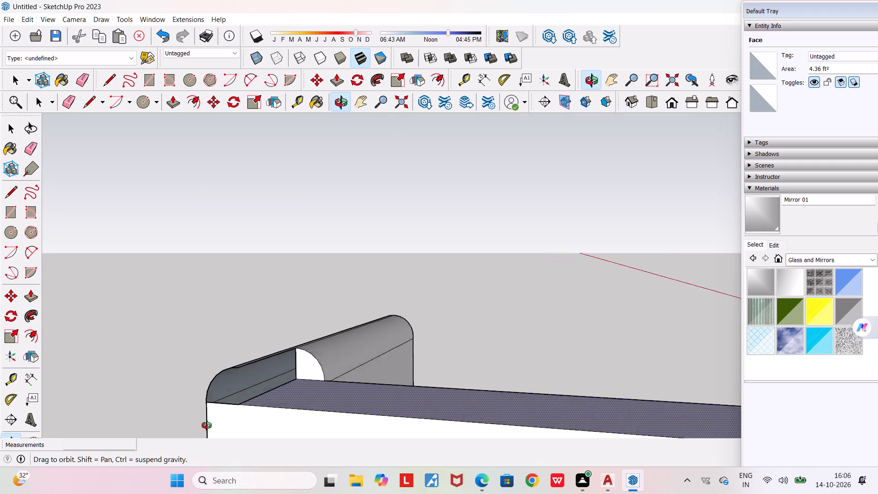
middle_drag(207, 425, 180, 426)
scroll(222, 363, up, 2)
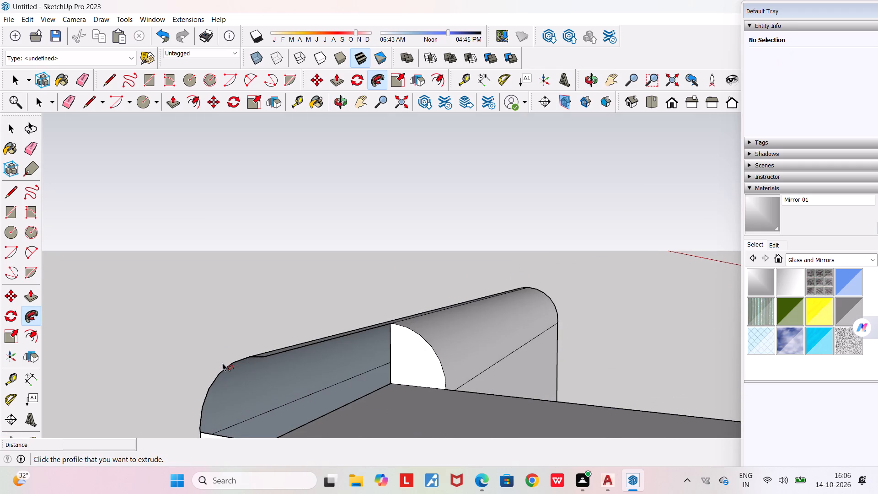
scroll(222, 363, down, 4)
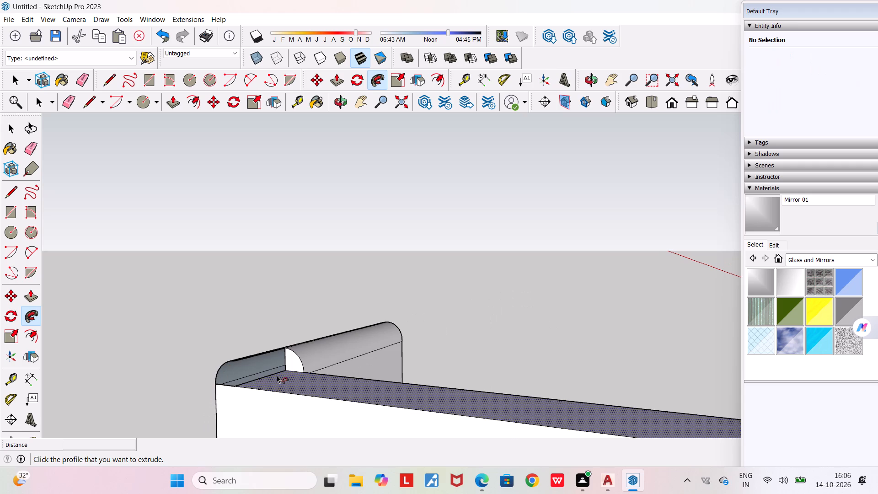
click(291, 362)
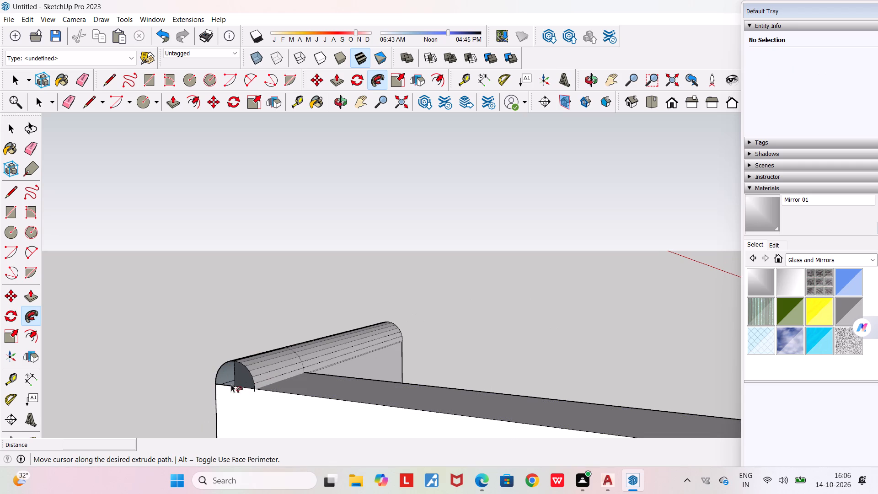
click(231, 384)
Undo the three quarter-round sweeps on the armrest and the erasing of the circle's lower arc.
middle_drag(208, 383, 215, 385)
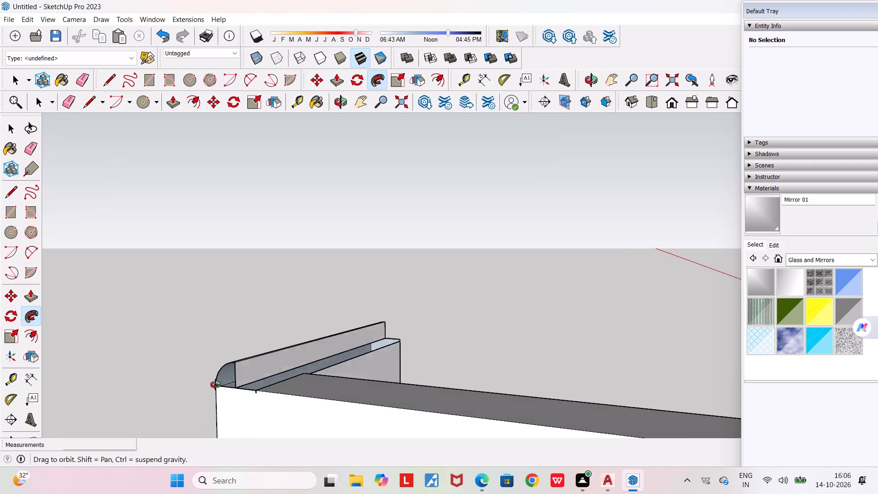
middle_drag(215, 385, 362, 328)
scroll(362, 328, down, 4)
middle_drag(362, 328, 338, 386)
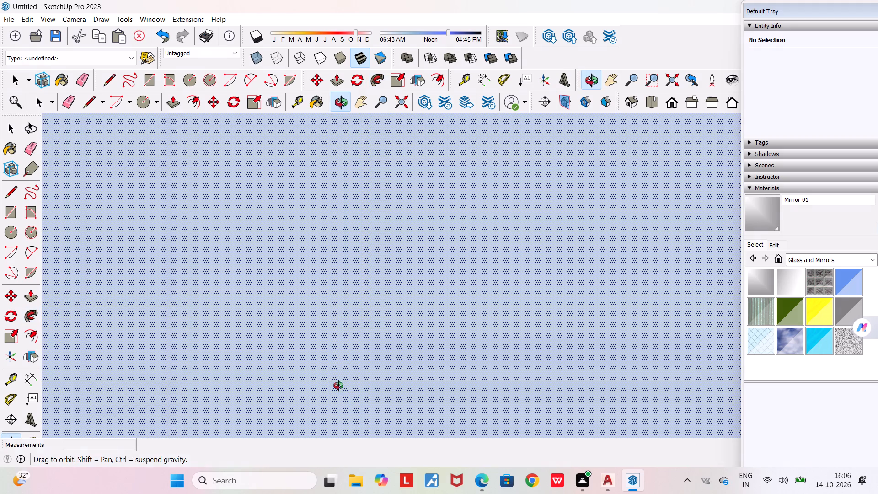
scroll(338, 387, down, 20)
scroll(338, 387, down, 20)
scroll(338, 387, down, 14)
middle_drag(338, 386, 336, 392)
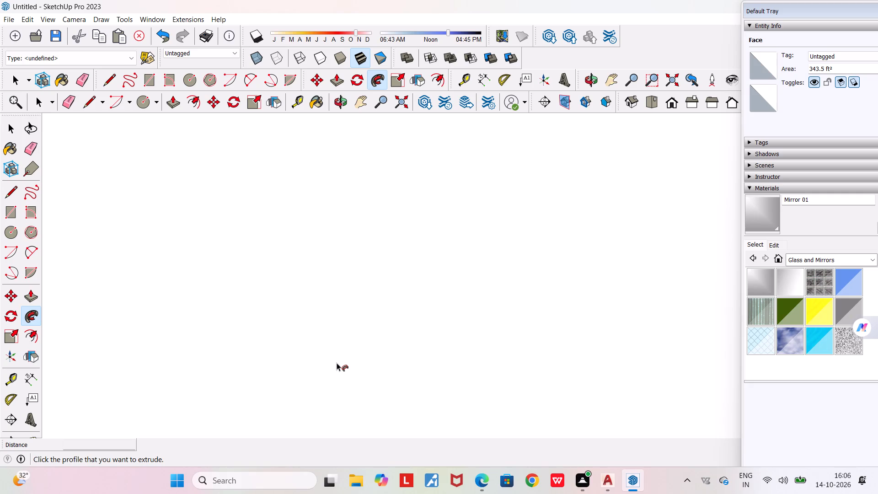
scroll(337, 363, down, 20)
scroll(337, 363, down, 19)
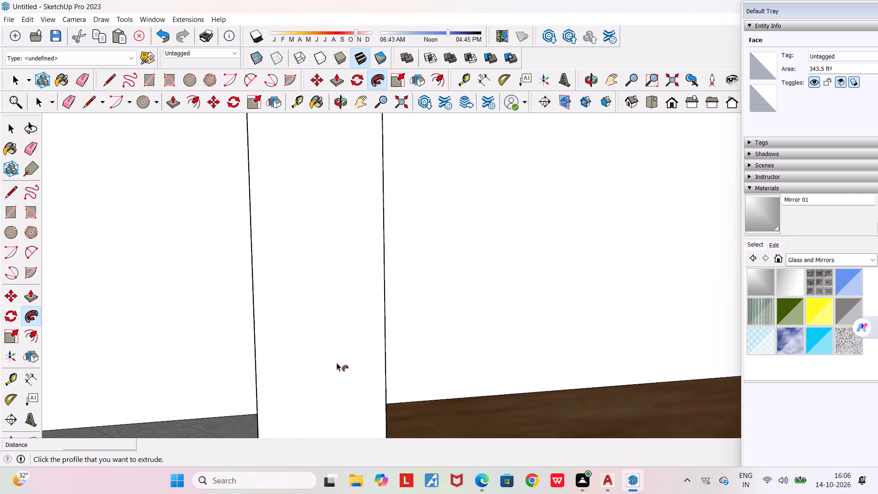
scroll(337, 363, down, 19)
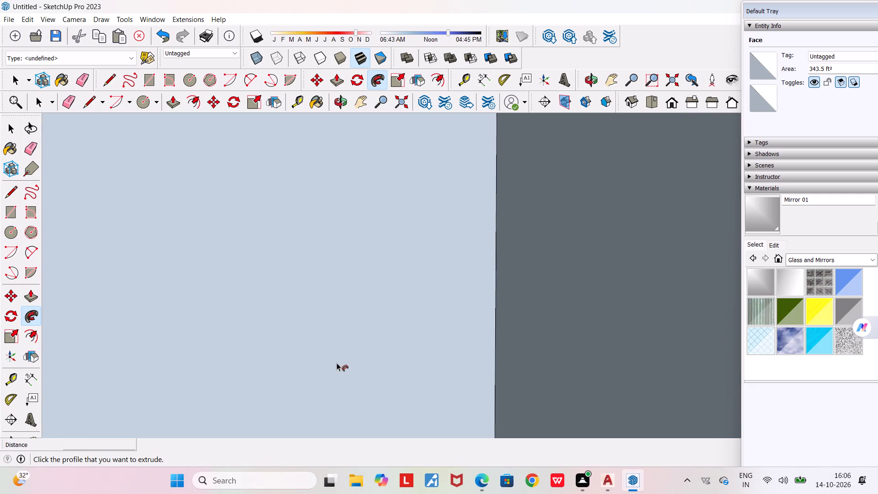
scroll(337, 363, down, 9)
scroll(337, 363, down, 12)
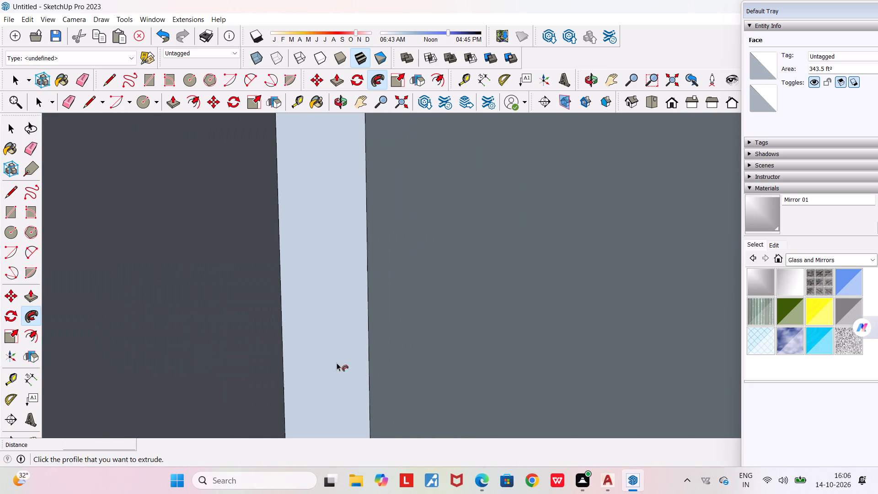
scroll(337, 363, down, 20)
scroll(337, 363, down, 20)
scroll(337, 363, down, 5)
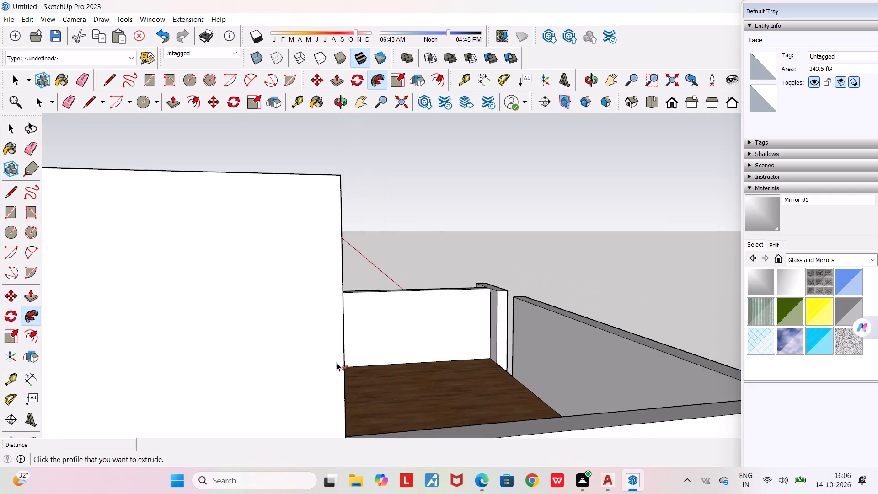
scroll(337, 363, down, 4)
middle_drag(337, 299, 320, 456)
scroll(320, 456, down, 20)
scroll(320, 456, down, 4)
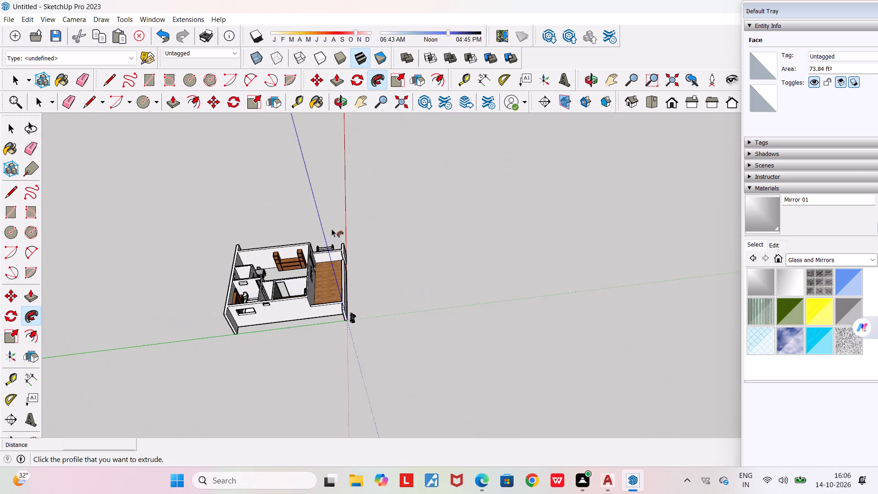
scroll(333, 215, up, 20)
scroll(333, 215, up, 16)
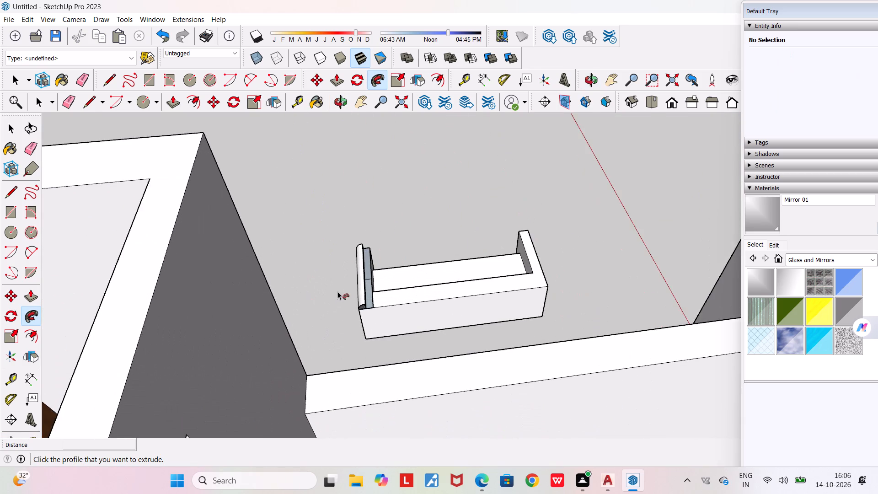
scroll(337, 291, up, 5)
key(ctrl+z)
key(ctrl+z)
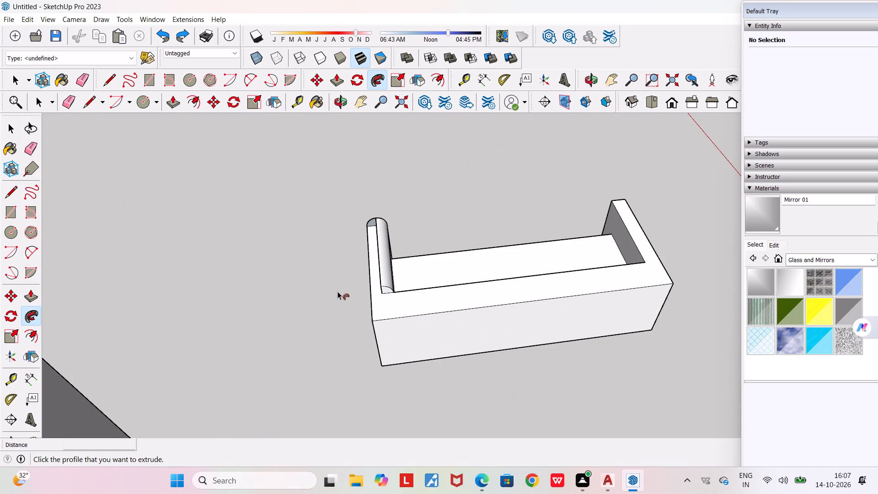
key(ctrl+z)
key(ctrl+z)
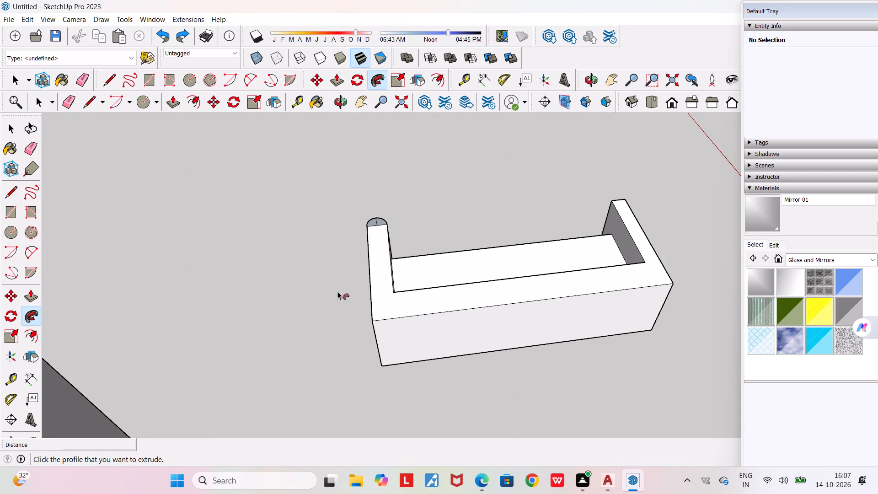
Undo the half-round profile on the armrest's front end, leaving only the vertical centre line.
scroll(337, 291, up, 2)
middle_drag(337, 291, 643, 250)
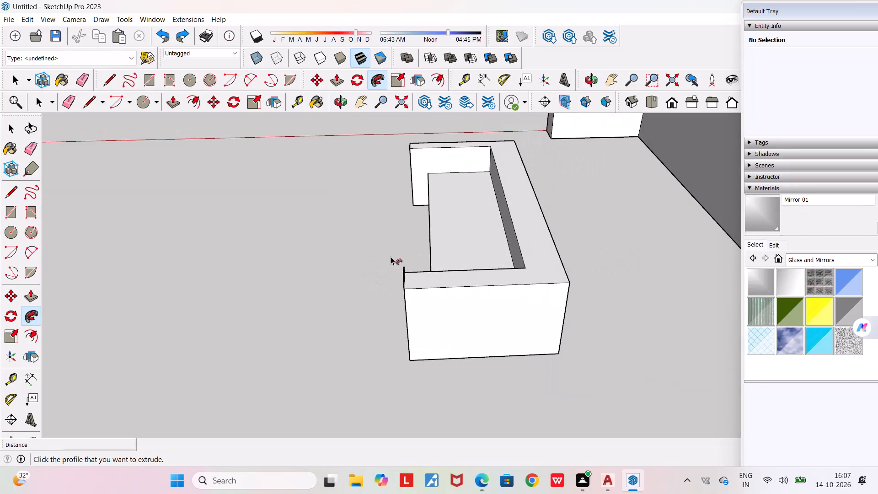
scroll(398, 288, up, 9)
middle_drag(421, 285, 575, 250)
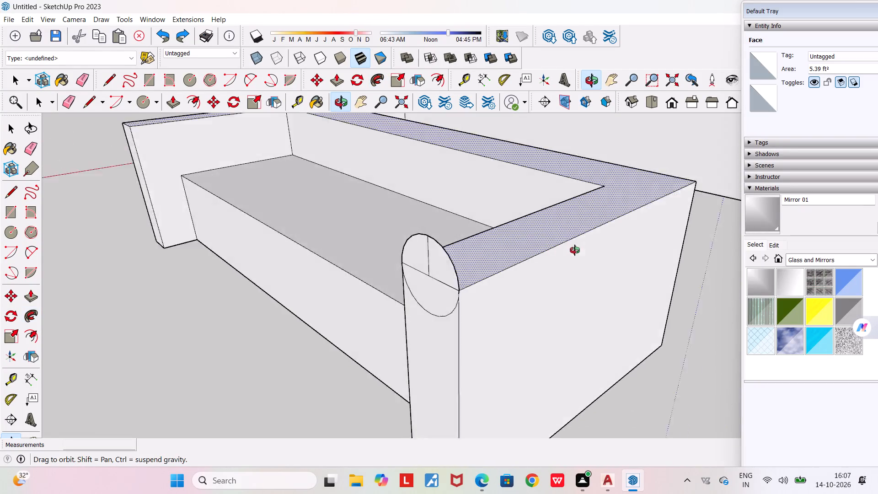
middle_drag(575, 250, 621, 218)
scroll(479, 285, up, 10)
scroll(445, 256, up, 2)
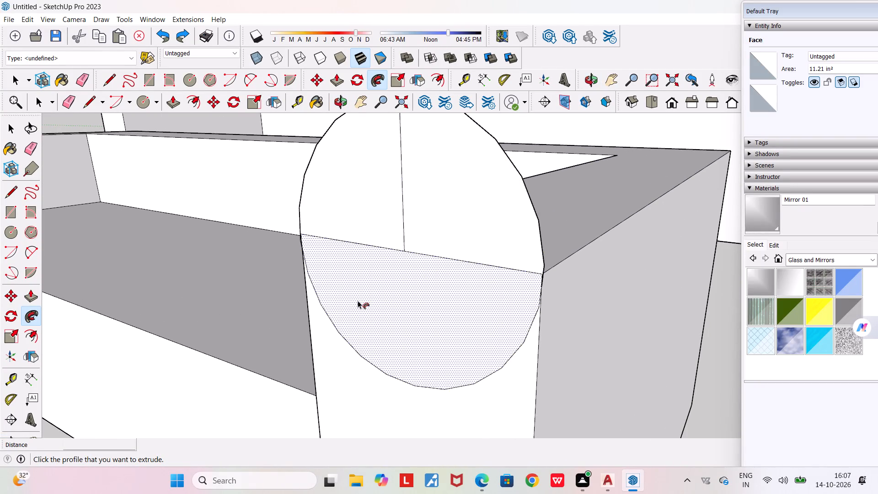
key(space)
key(space)
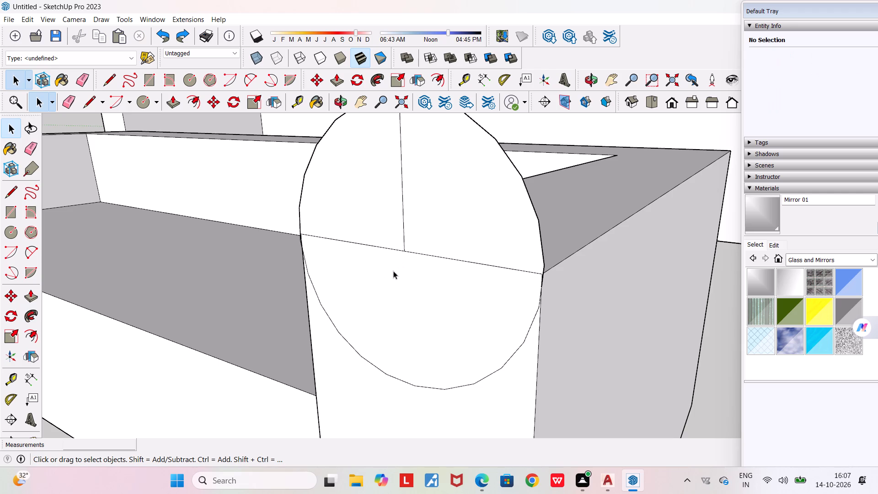
key(ctrl+z)
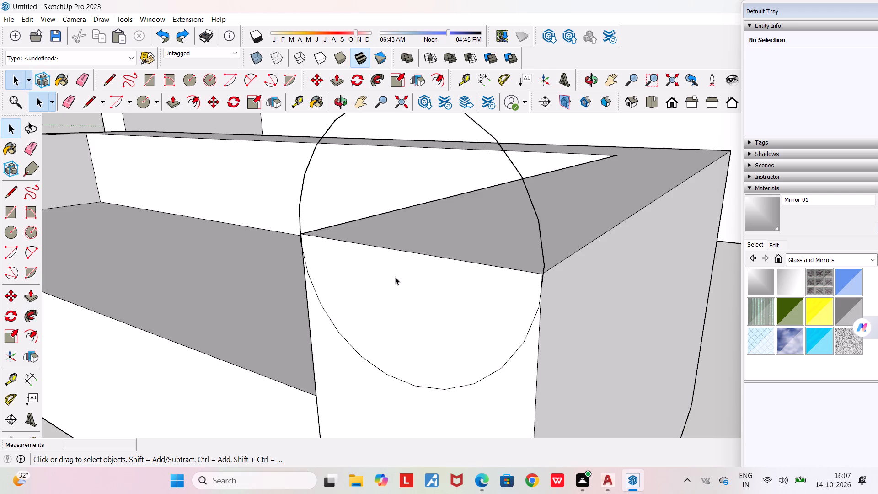
key(ctrl+z)
key(ctrl+z)
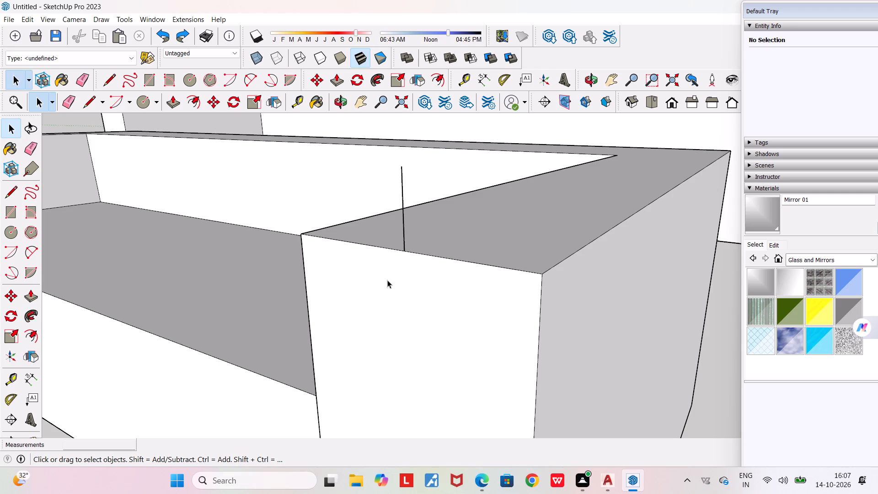
Draw two sloping lines, about 3 1/16" each, from the centre line's top to the armrest's front top corners, forming a triangular profile.
scroll(372, 298, down, 4)
middle_drag(383, 304, 529, 282)
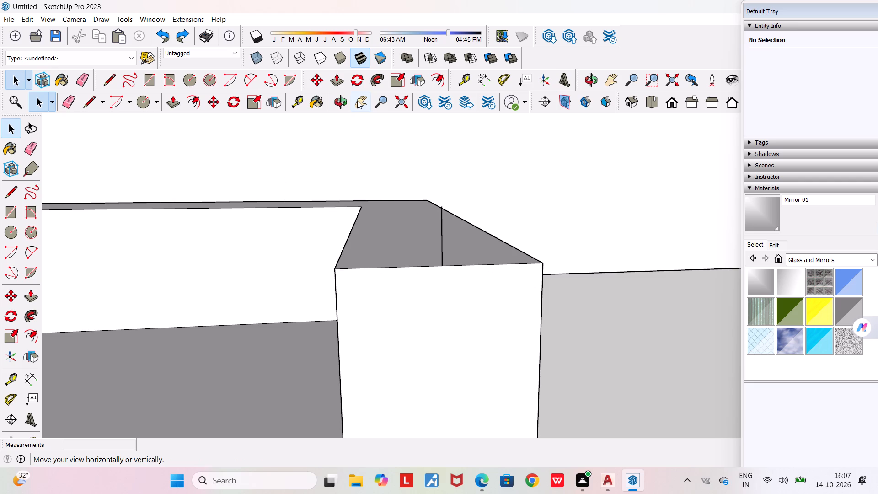
click(96, 102)
scroll(424, 196, up, 4)
scroll(424, 196, down, 2)
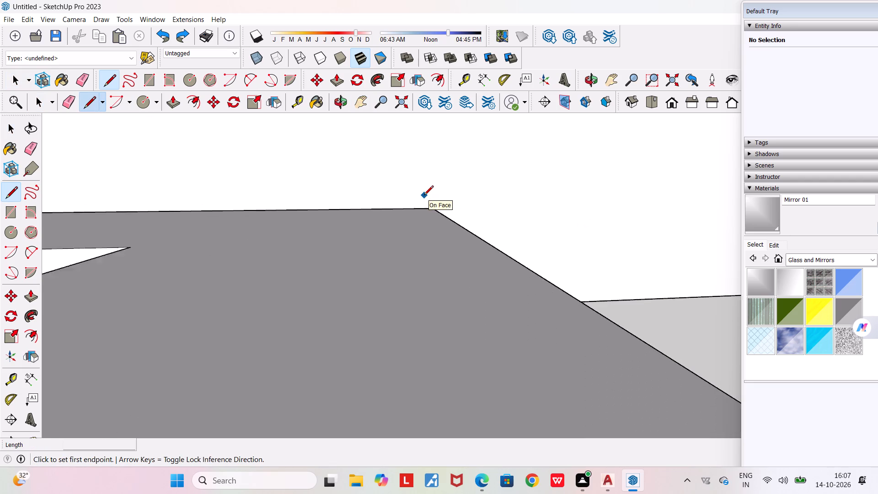
scroll(424, 196, down, 3)
click(437, 206)
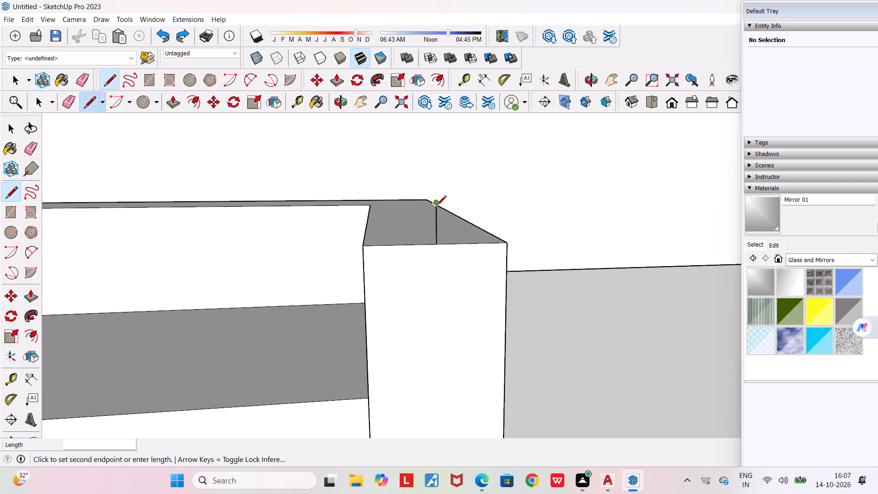
click(367, 244)
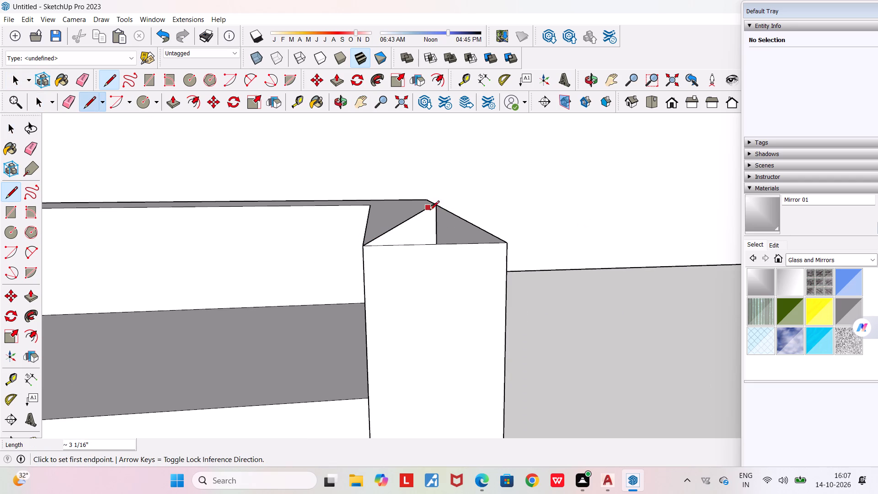
click(438, 205)
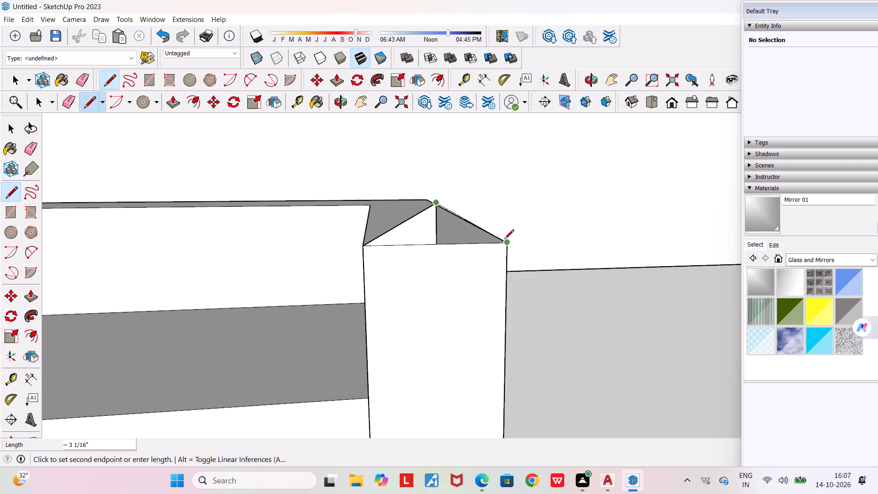
click(506, 243)
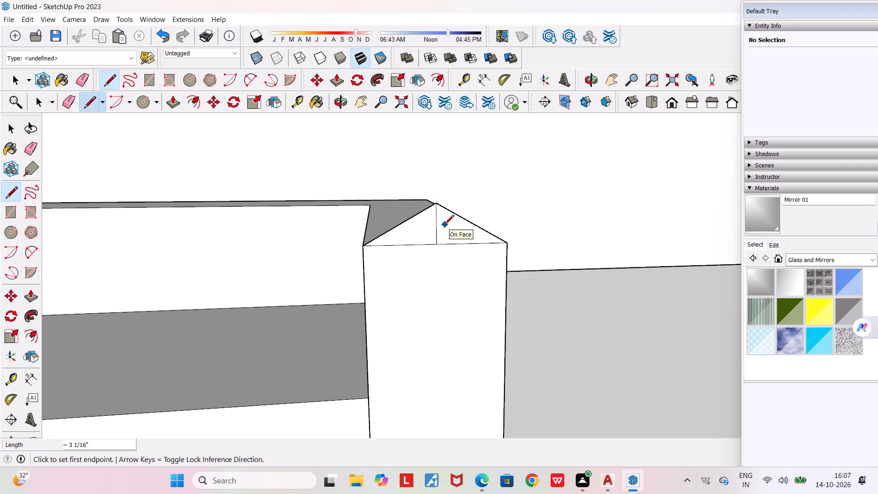
Erase the vertical centre line inside the triangular profile.
key(e)
key(Return)
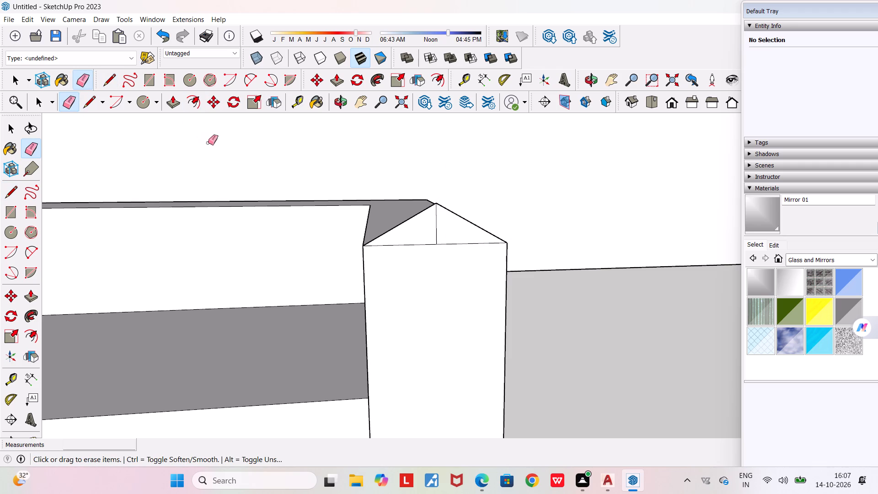
click(435, 225)
Erase the leftover edges on the underside of the sofa.
middle_drag(434, 225, 434, 226)
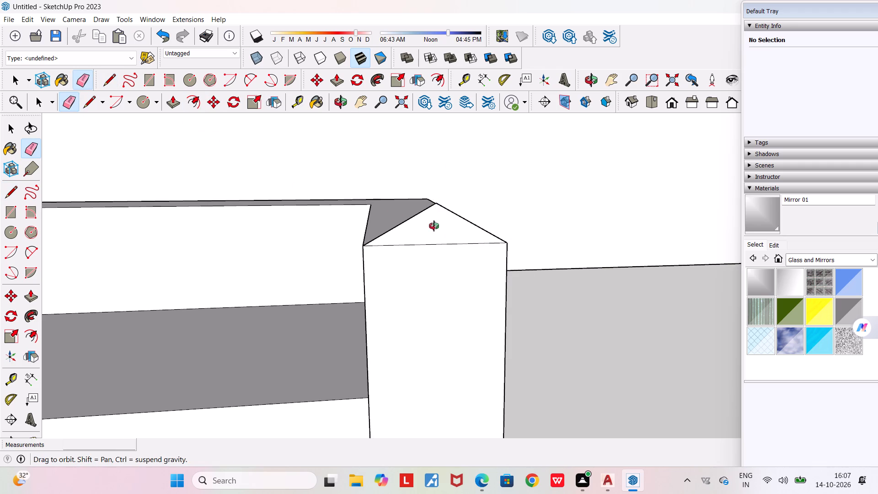
middle_drag(434, 226, 210, 235)
scroll(210, 235, down, 5)
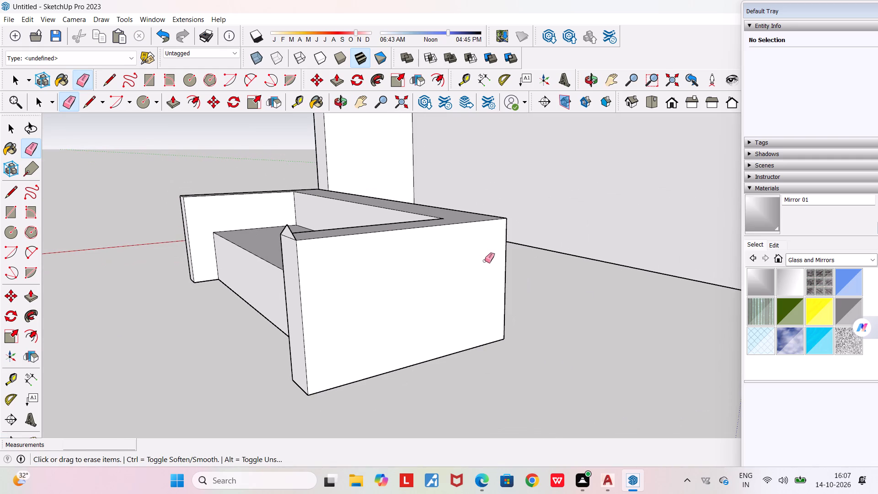
middle_drag(499, 260, 284, 313)
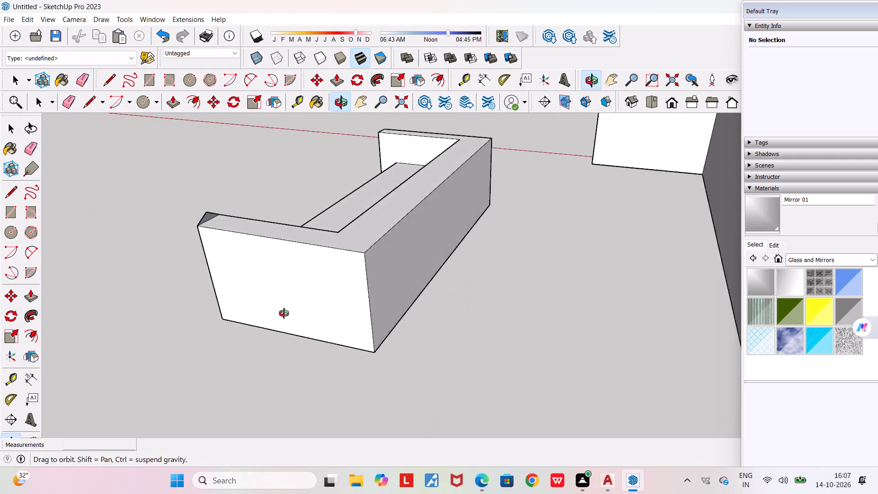
middle_drag(284, 313, 464, 115)
drag(416, 242, 410, 239)
middle_drag(406, 263, 394, 238)
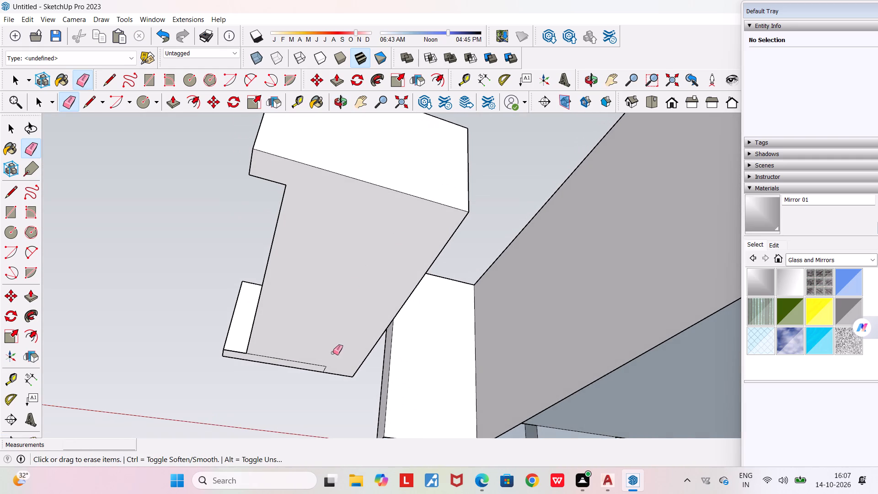
scroll(319, 367, up, 3)
drag(319, 366, 319, 356)
scroll(319, 357, up, 1)
drag(324, 368, 330, 371)
Sweep the triangular profile along the armrest's top to the backrest with Follow Me.
middle_drag(210, 345, 169, 413)
scroll(169, 413, down, 4)
middle_drag(200, 362, 170, 434)
scroll(129, 317, up, 3)
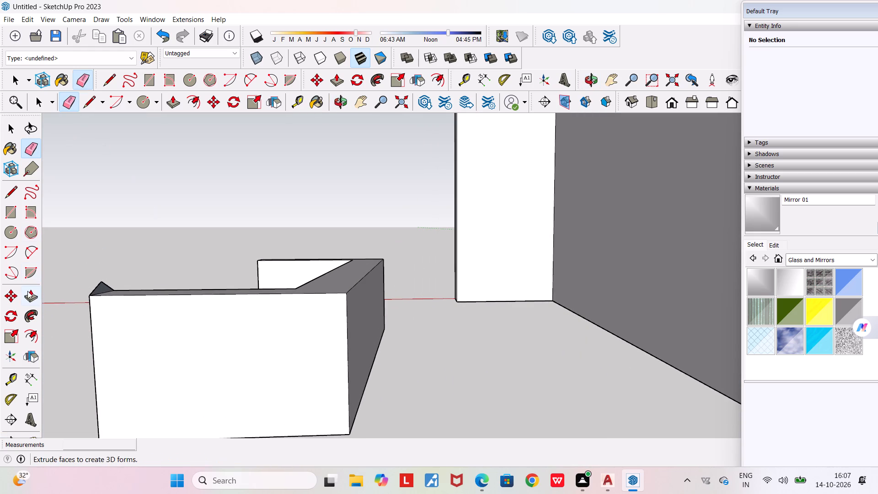
click(31, 314)
scroll(96, 300, up, 5)
click(103, 282)
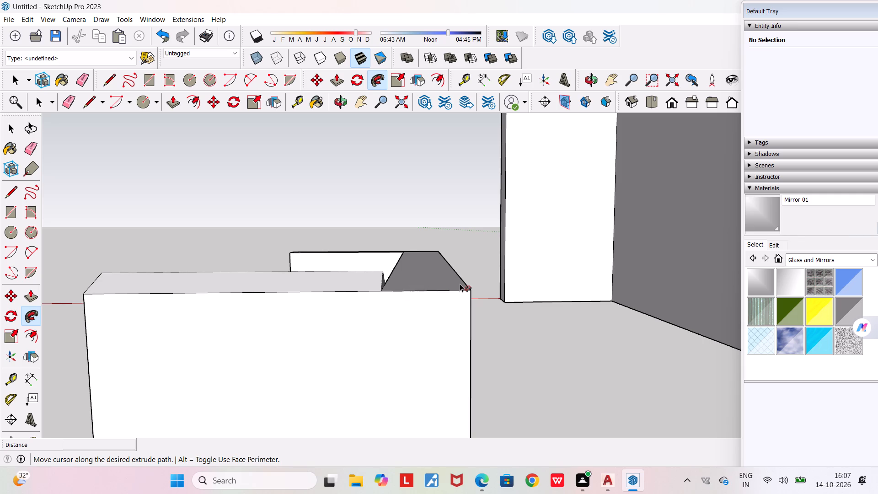
middle_drag(470, 290, 173, 382)
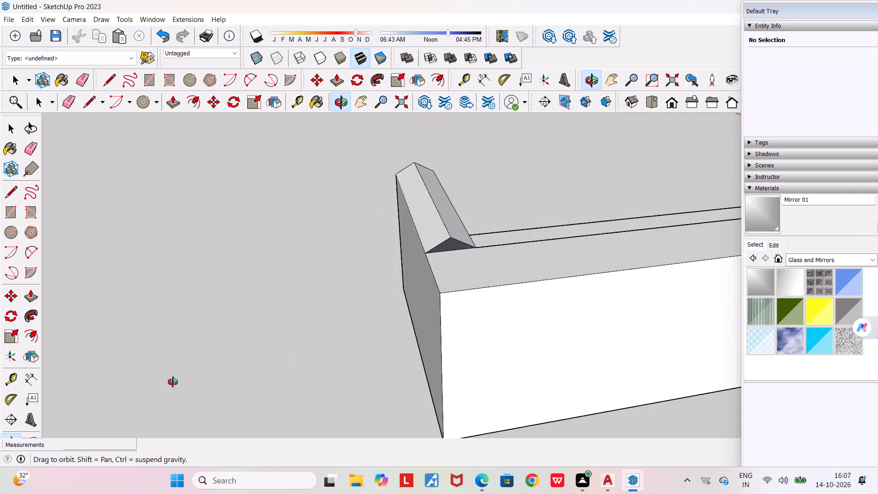
middle_drag(173, 382, 158, 379)
click(459, 258)
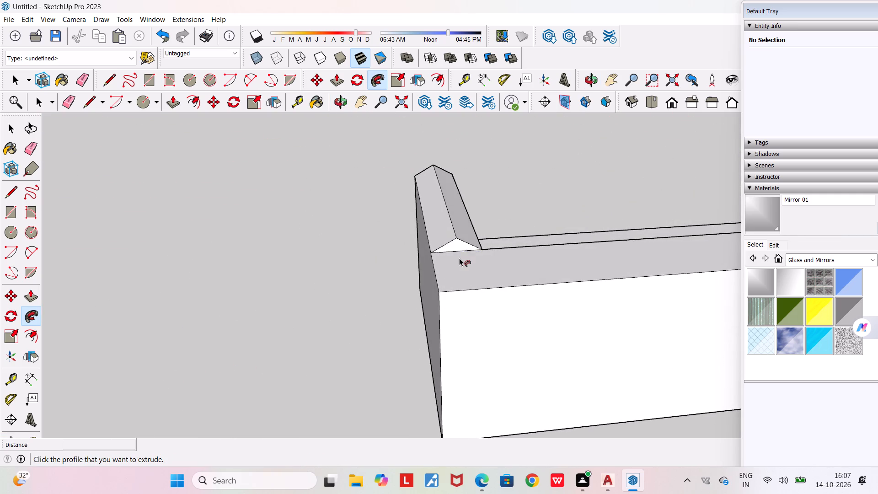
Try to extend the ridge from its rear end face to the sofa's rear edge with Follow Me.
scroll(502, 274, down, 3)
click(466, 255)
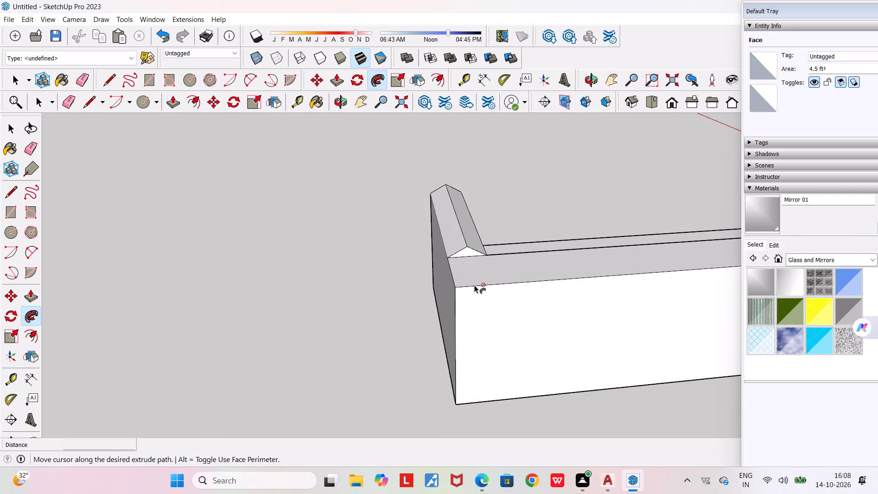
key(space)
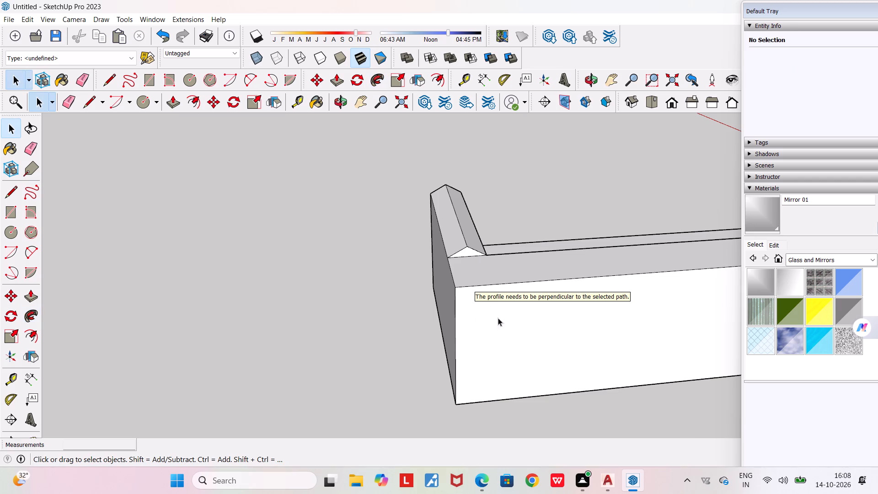
Draw a 1" vertical line upward from the midpoint of the other armrest's front top edge.
scroll(465, 282, up, 6)
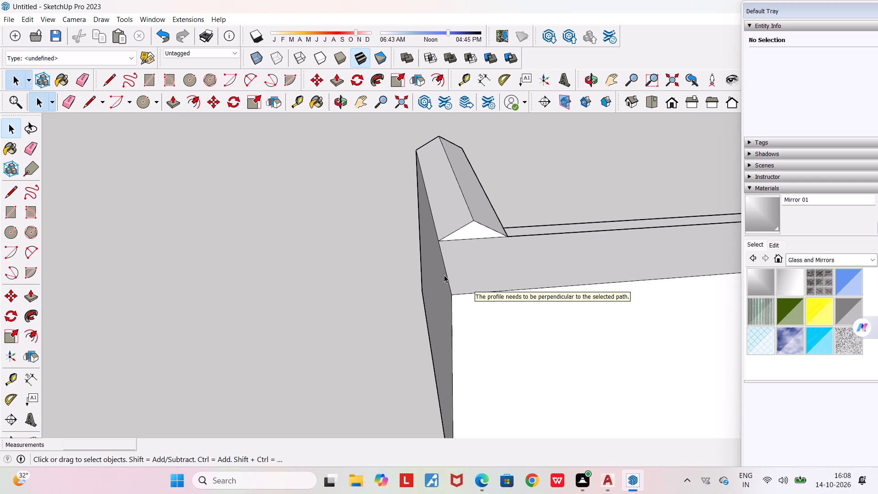
scroll(465, 250, down, 11)
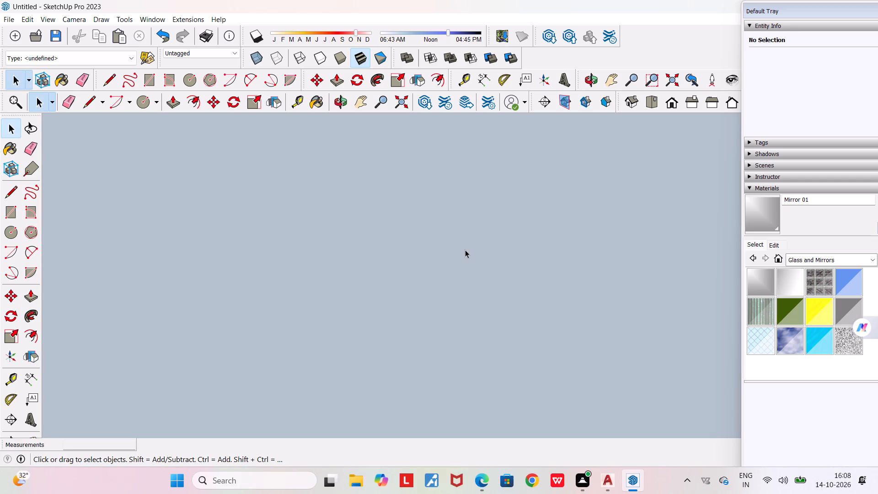
click(677, 74)
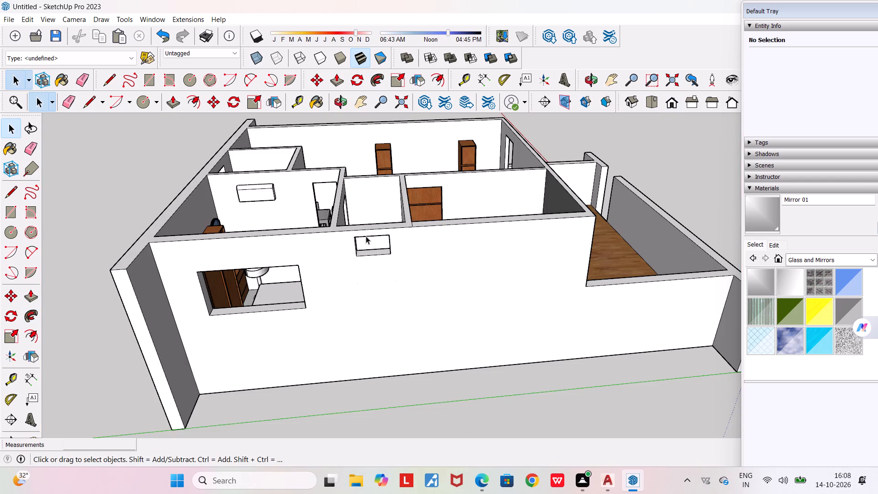
middle_drag(491, 216, 180, 223)
scroll(180, 223, down, 4)
scroll(523, 281, down, 5)
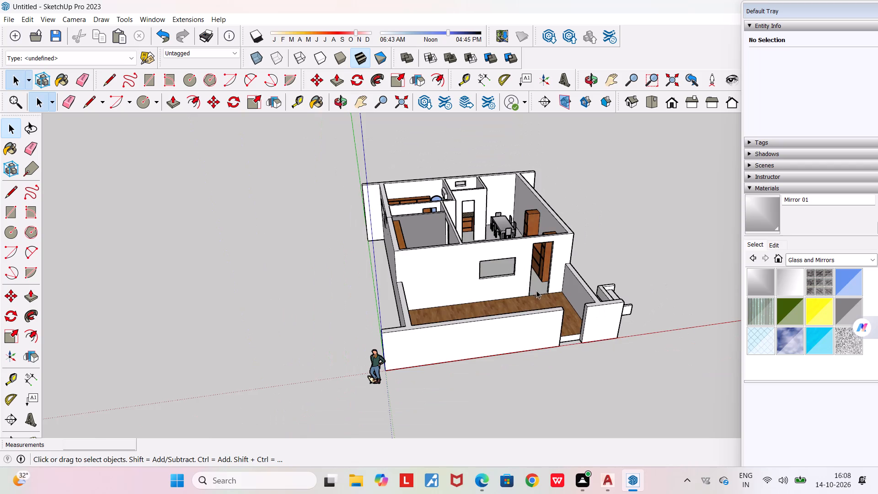
middle_drag(535, 290, 294, 261)
scroll(462, 354, up, 11)
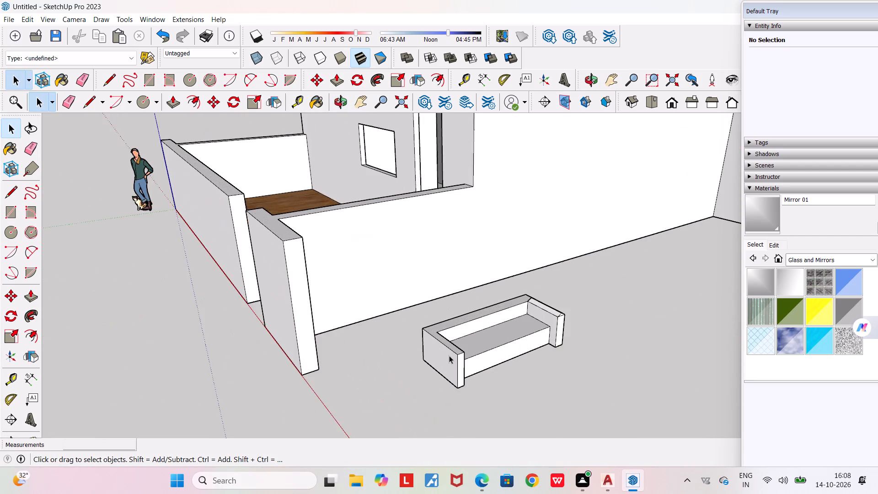
scroll(449, 355, up, 5)
middle_drag(449, 355, 343, 354)
scroll(377, 346, up, 3)
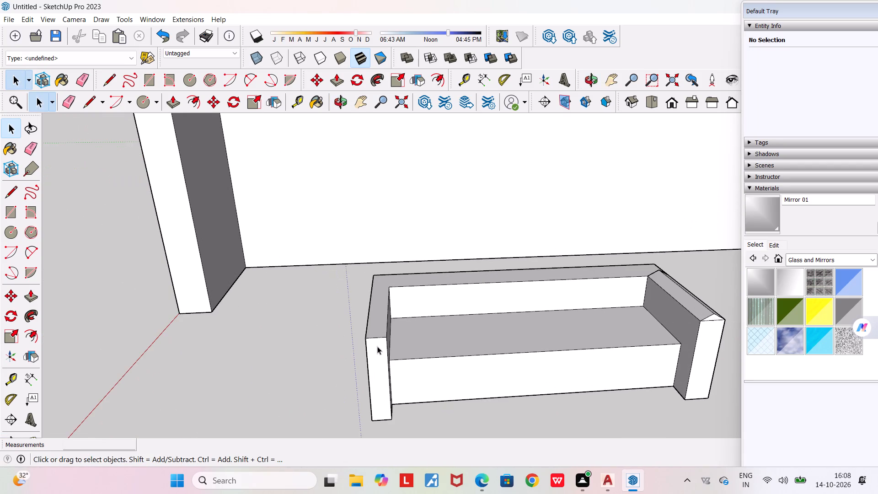
scroll(377, 339, up, 3)
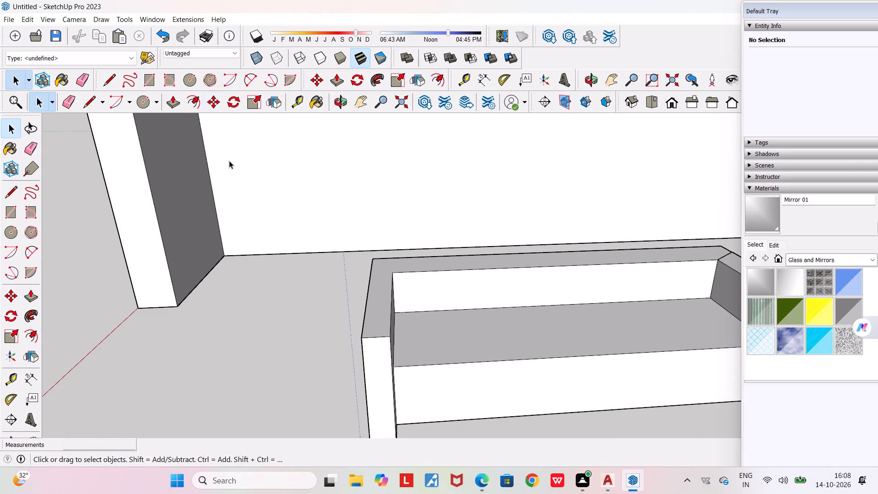
click(93, 105)
scroll(367, 329, up, 9)
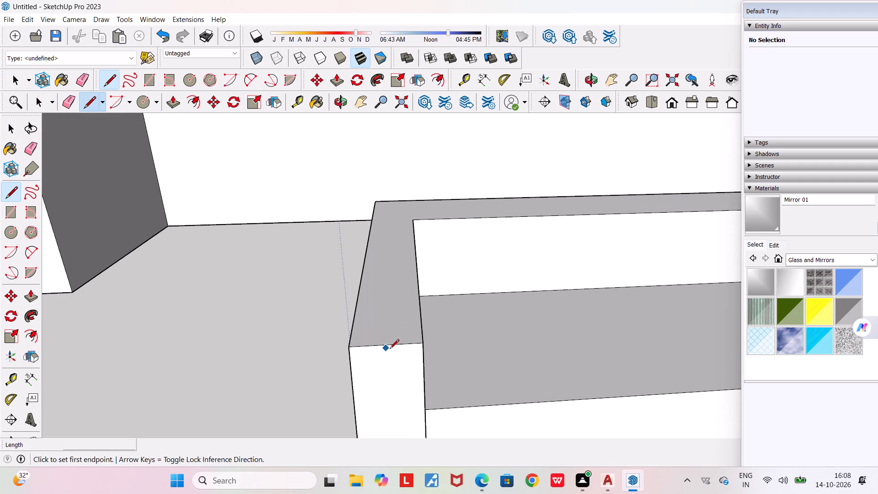
click(382, 344)
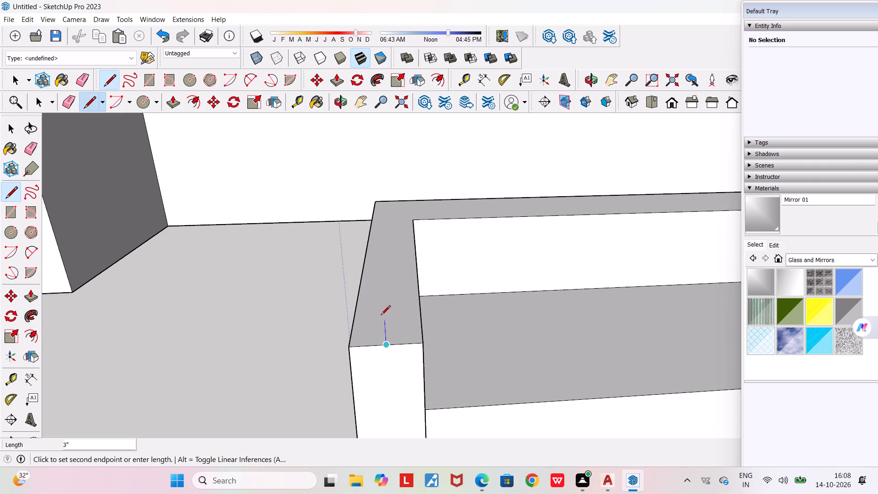
text(1")
key(Return)
scroll(366, 381, up, 3)
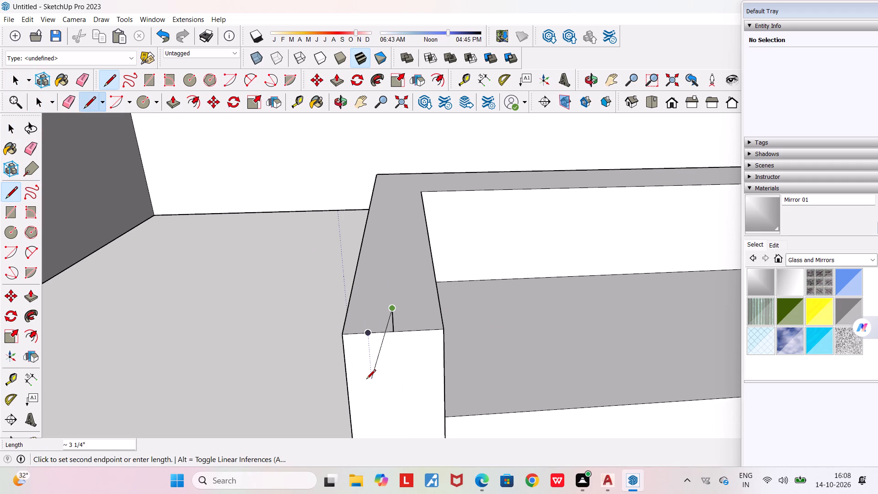
key(space)
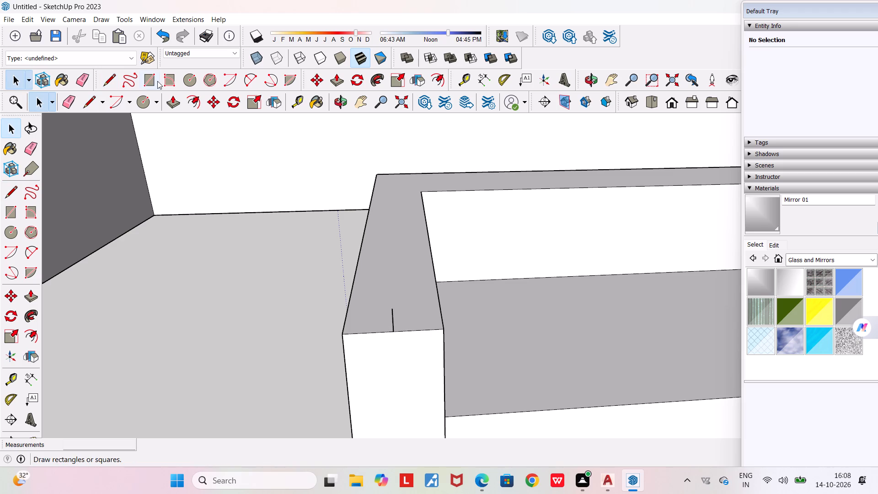
Close the triangular profile on the armrest's front with two sloped lines to the vertical line's tip, and erase that centre line.
click(94, 97)
scroll(396, 312, up, 3)
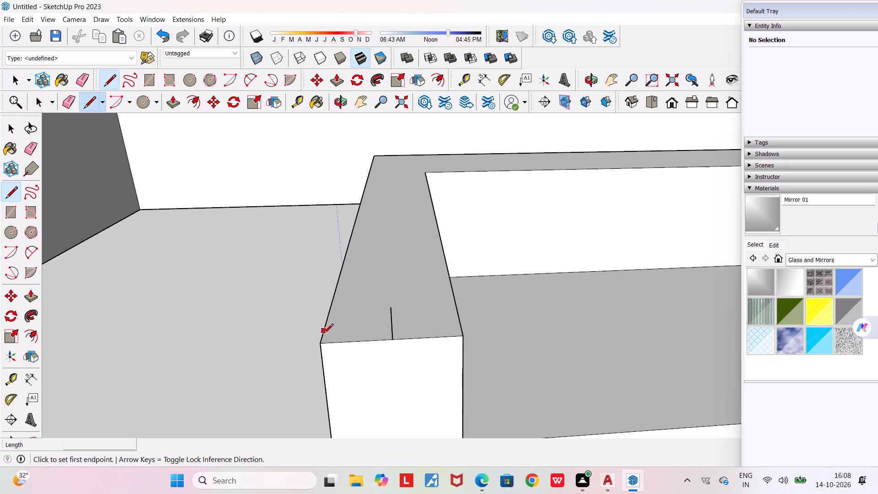
click(321, 342)
click(391, 310)
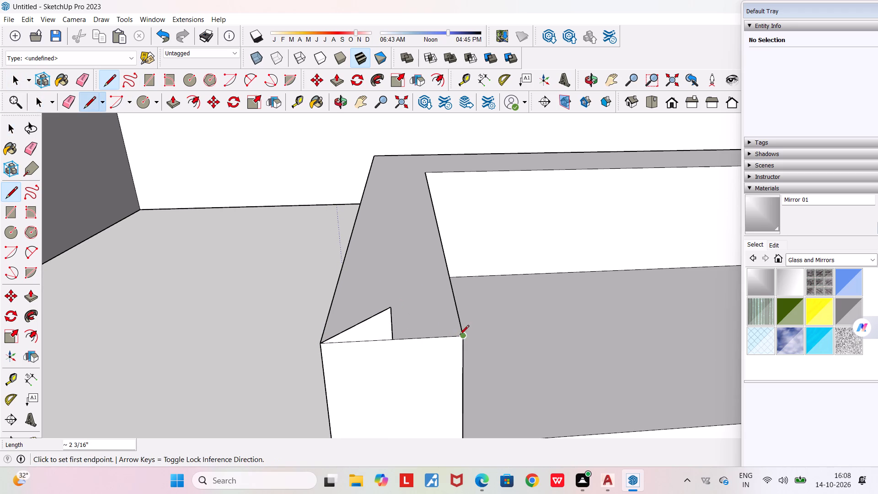
click(464, 337)
click(390, 306)
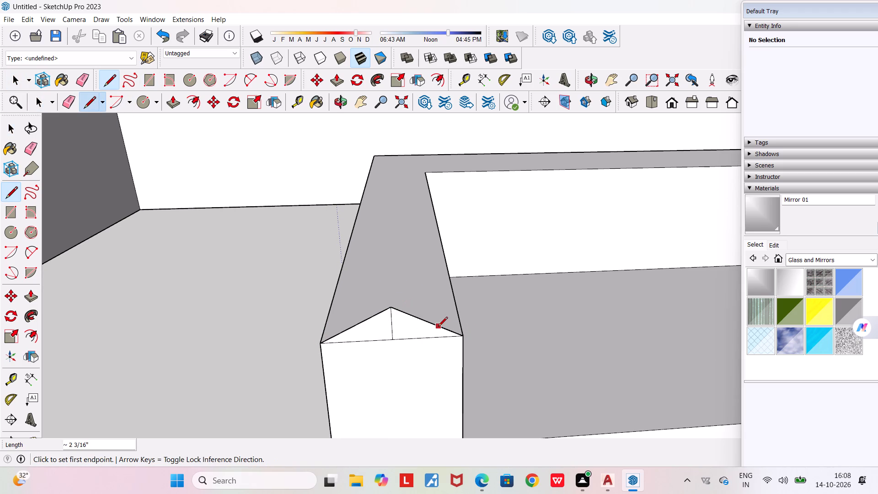
key(space)
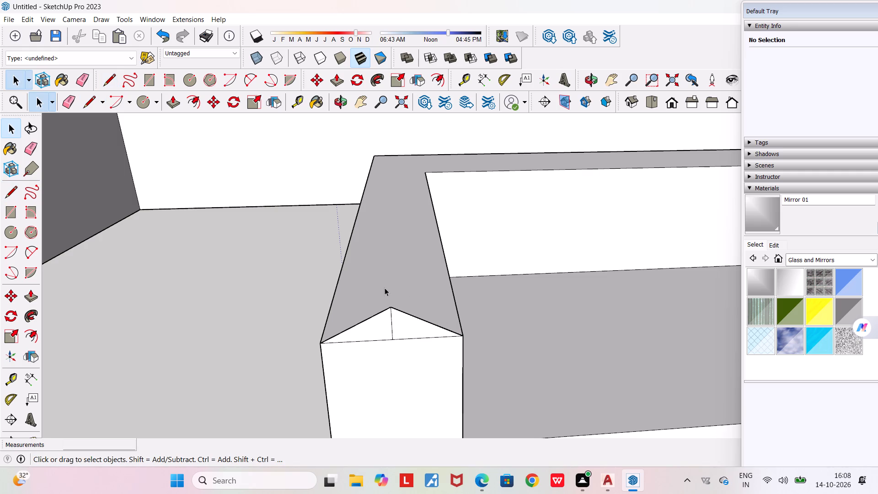
key(e)
drag(396, 329, 391, 328)
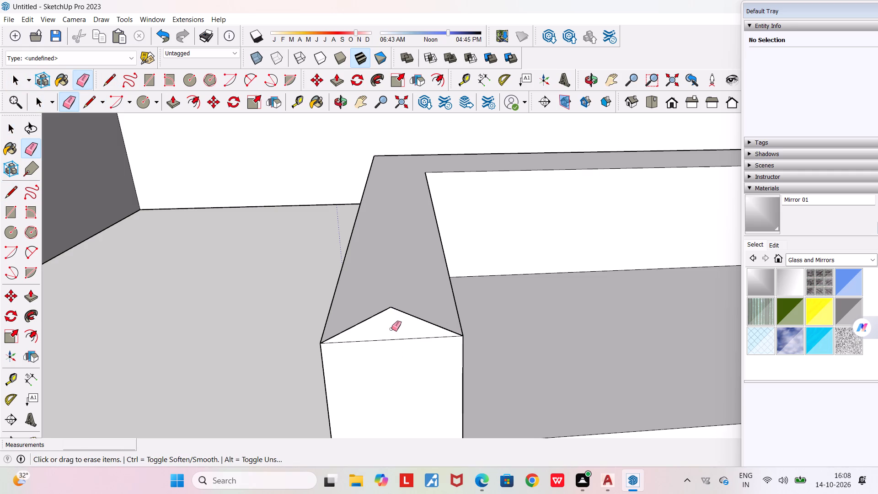
Sweep the triangular profile along the armrest's top edge to the backrest with Follow Me.
middle_drag(391, 329, 364, 339)
scroll(364, 339, down, 3)
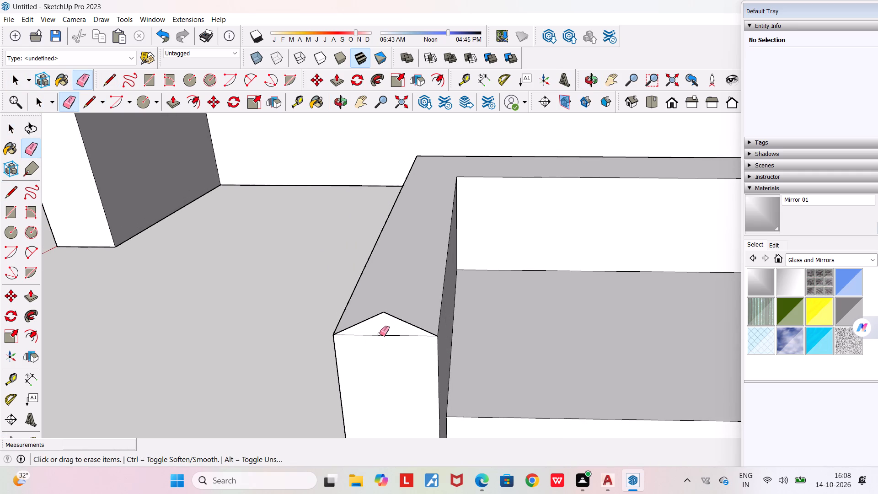
middle_drag(380, 334, 527, 301)
scroll(527, 301, down, 5)
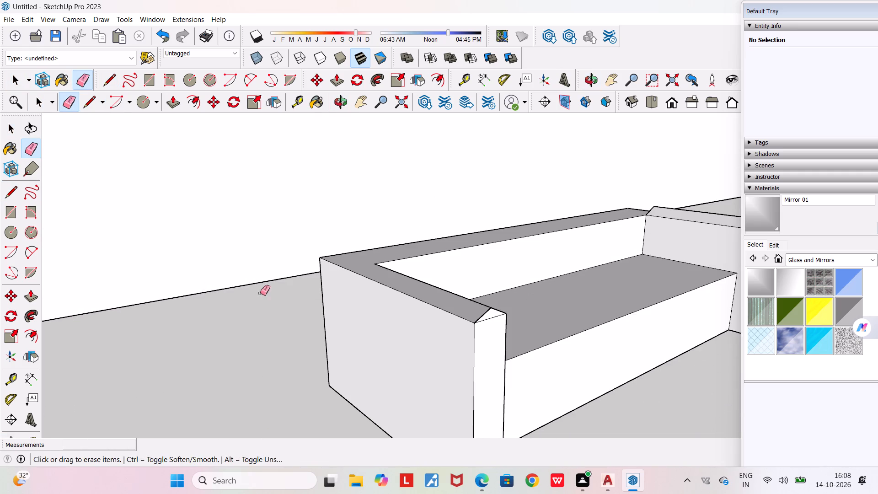
click(31, 317)
middle_drag(218, 329, 166, 333)
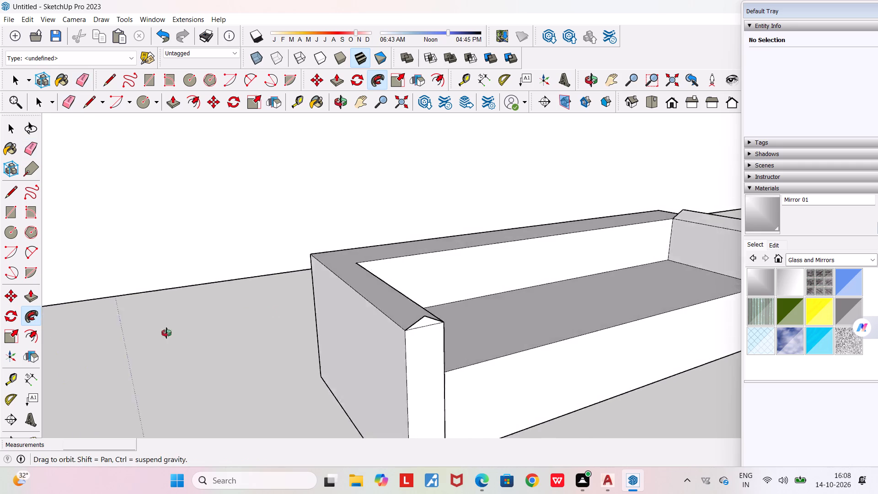
middle_drag(166, 333, 0, 414)
middle_drag(168, 329, 13, 334)
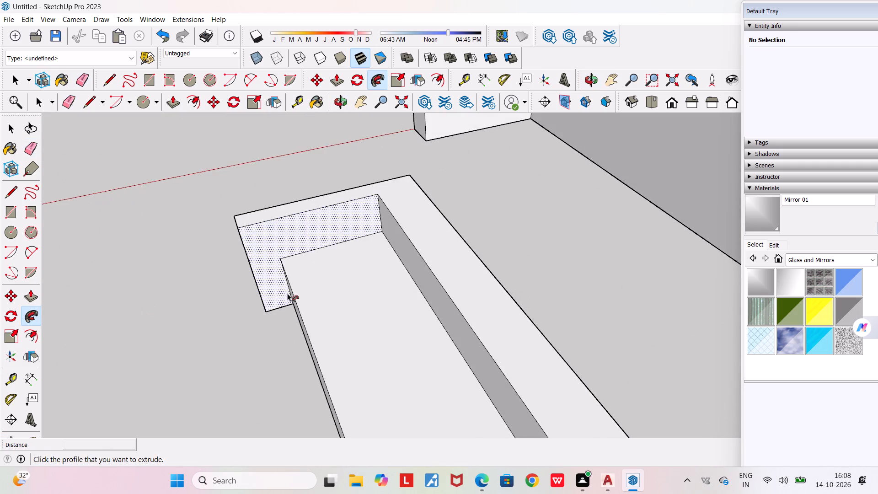
middle_drag(279, 293, 198, 264)
scroll(278, 149, up, 7)
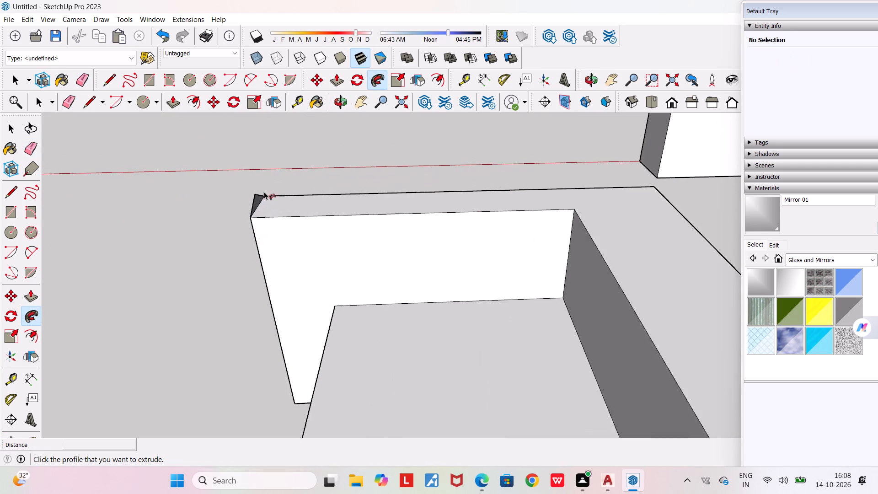
scroll(264, 192, up, 4)
click(259, 195)
scroll(439, 208, down, 5)
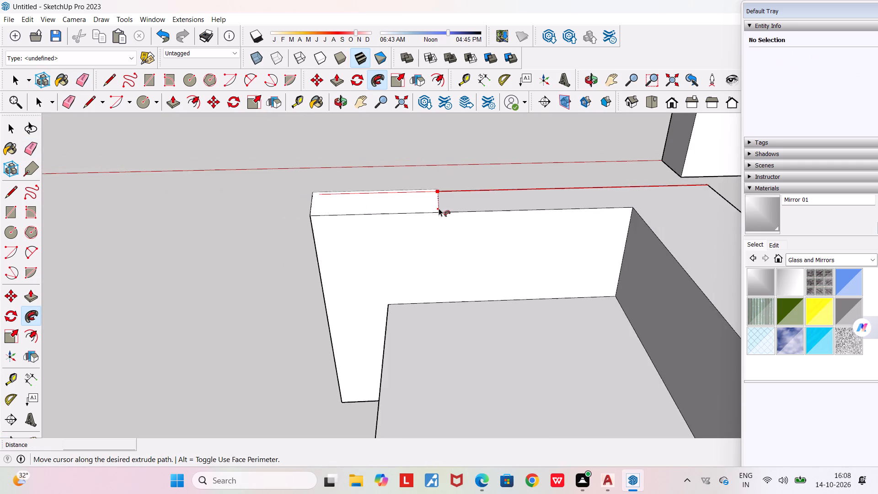
click(618, 206)
Examine the sofa's two armrest ridges and the flat top of the backrest from several sides.
middle_drag(615, 224, 436, 199)
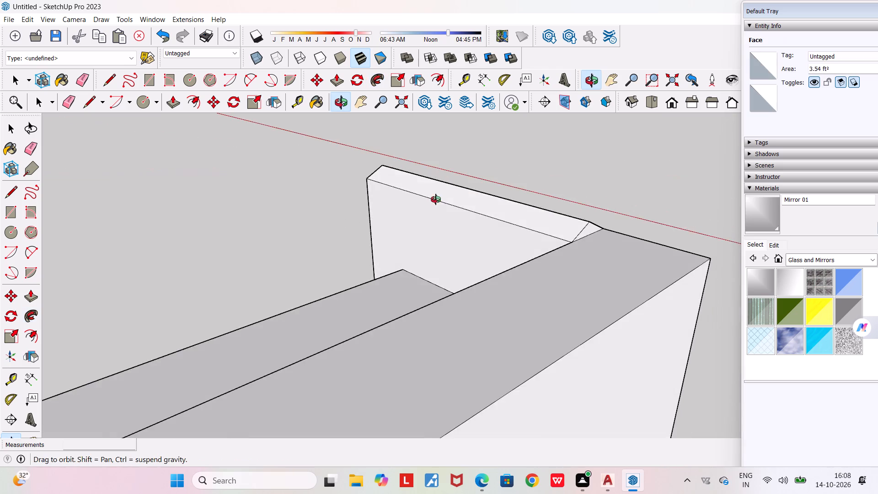
middle_drag(436, 199, 404, 213)
scroll(416, 207, down, 5)
middle_drag(387, 233, 518, 185)
scroll(518, 185, down, 5)
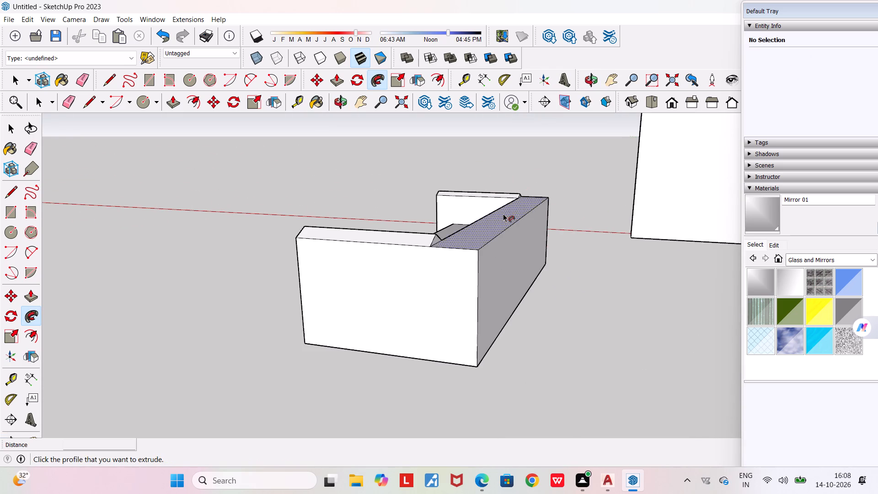
middle_drag(482, 217, 391, 289)
scroll(391, 289, down, 4)
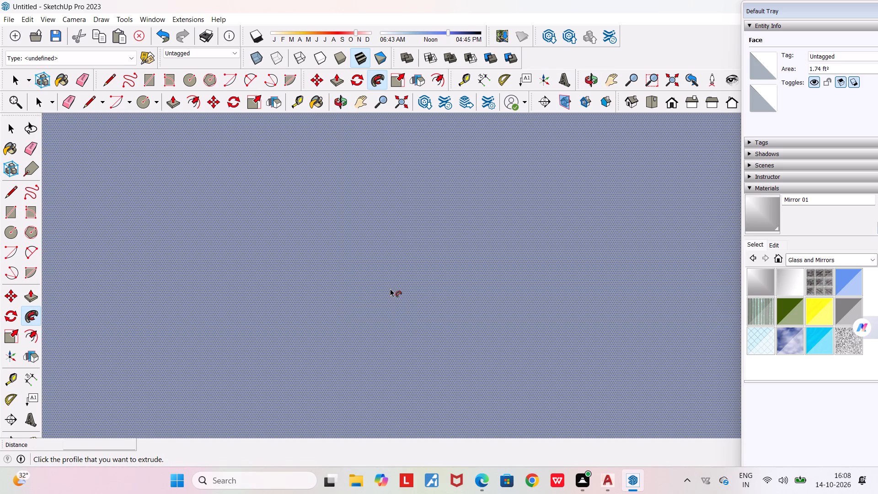
click(680, 80)
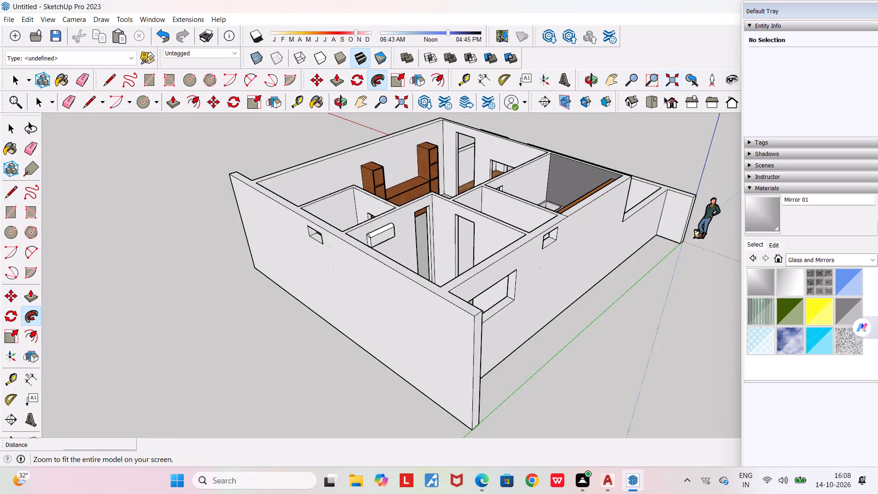
middle_drag(460, 191, 245, 188)
scroll(245, 188, down, 7)
middle_drag(522, 218, 505, 220)
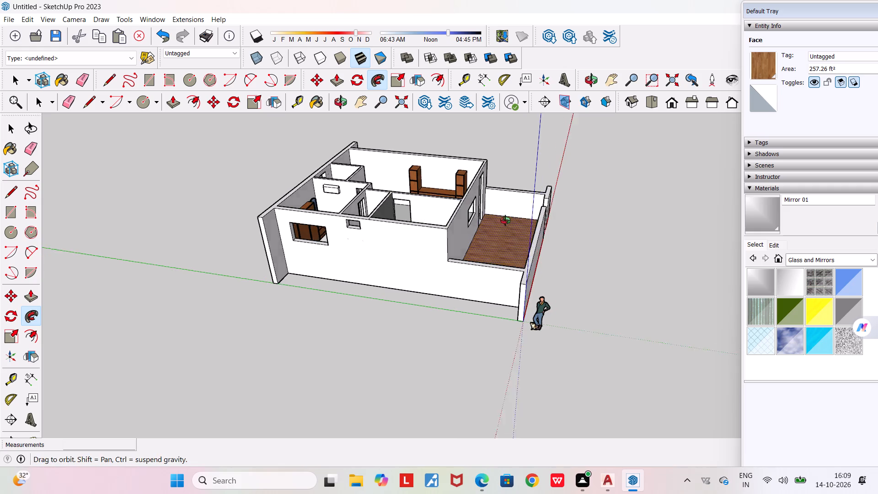
middle_drag(505, 220, 146, 208)
scroll(602, 313, up, 4)
middle_drag(596, 310, 488, 299)
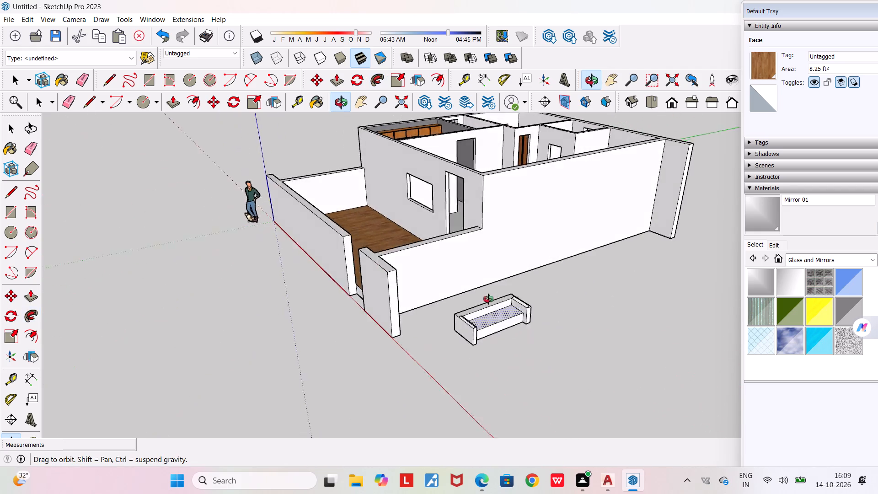
middle_drag(488, 299, 472, 295)
scroll(471, 295, up, 10)
middle_drag(455, 308, 530, 300)
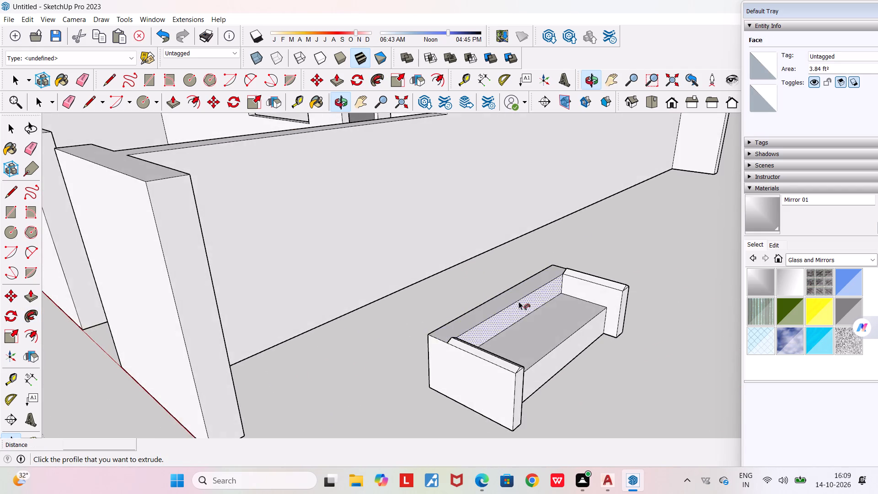
scroll(407, 330, up, 4)
key(space)
scroll(483, 354, up, 3)
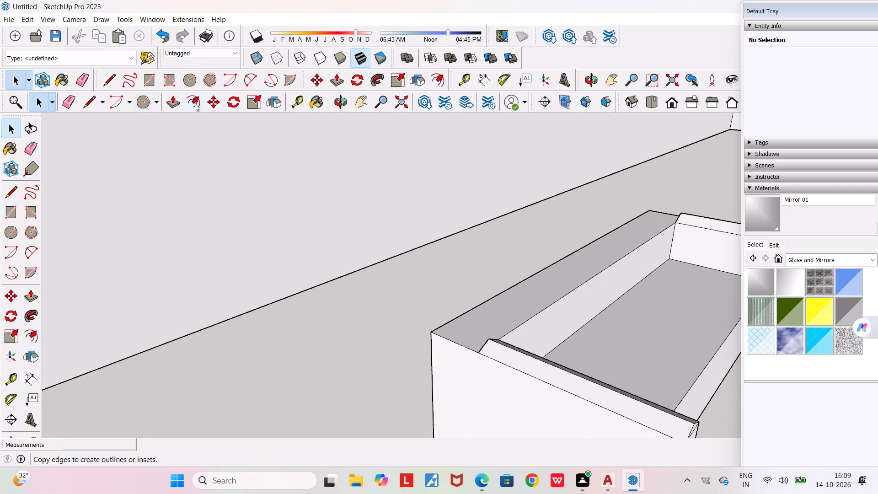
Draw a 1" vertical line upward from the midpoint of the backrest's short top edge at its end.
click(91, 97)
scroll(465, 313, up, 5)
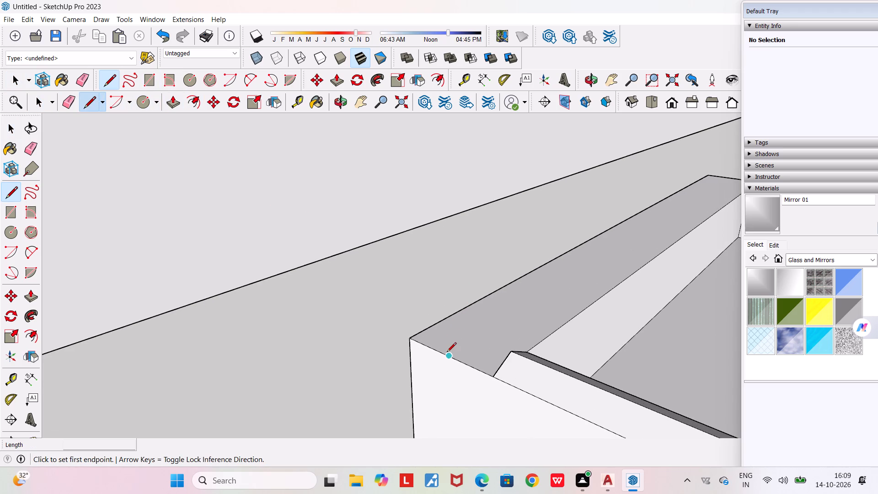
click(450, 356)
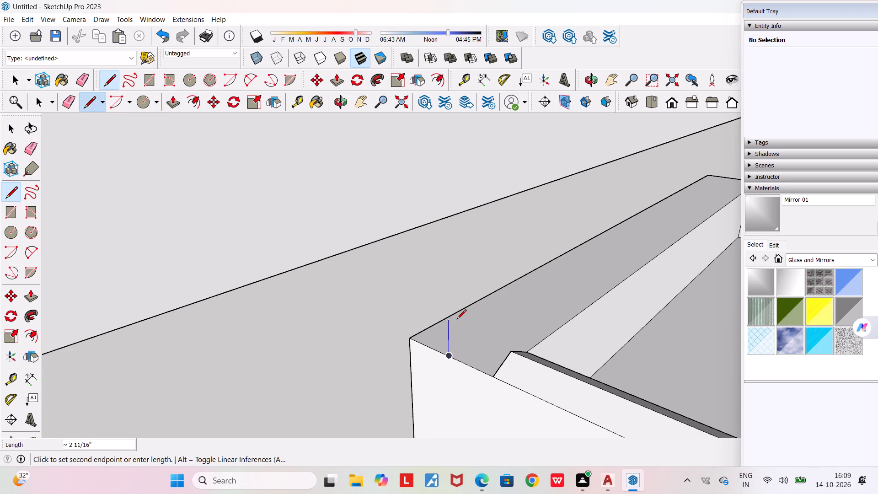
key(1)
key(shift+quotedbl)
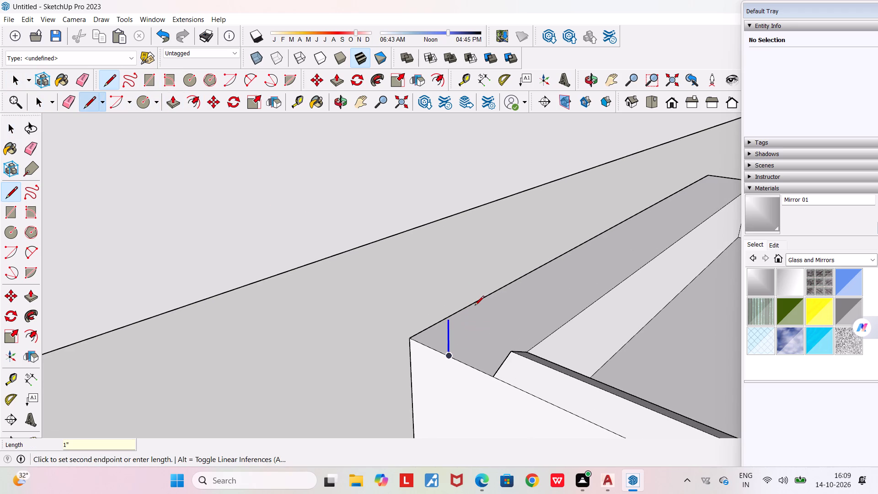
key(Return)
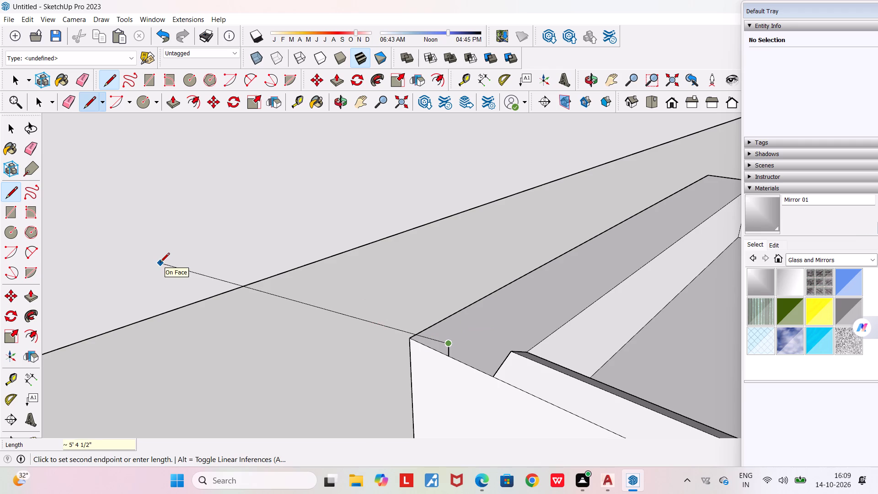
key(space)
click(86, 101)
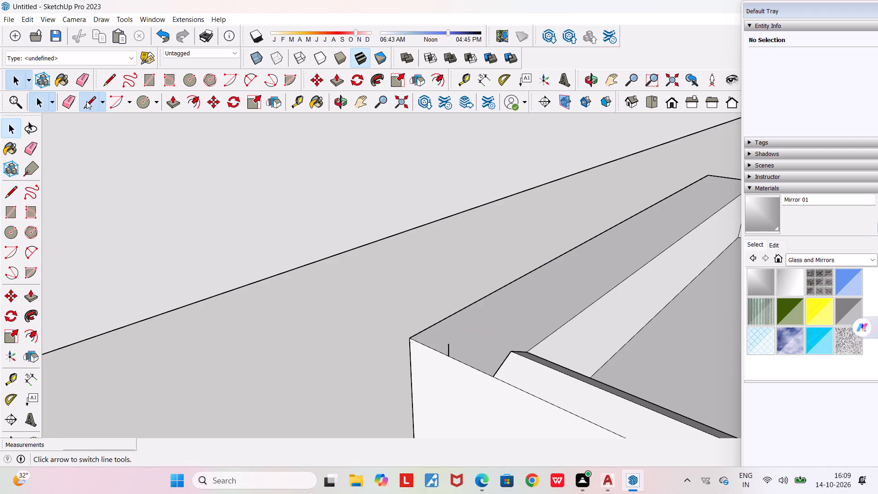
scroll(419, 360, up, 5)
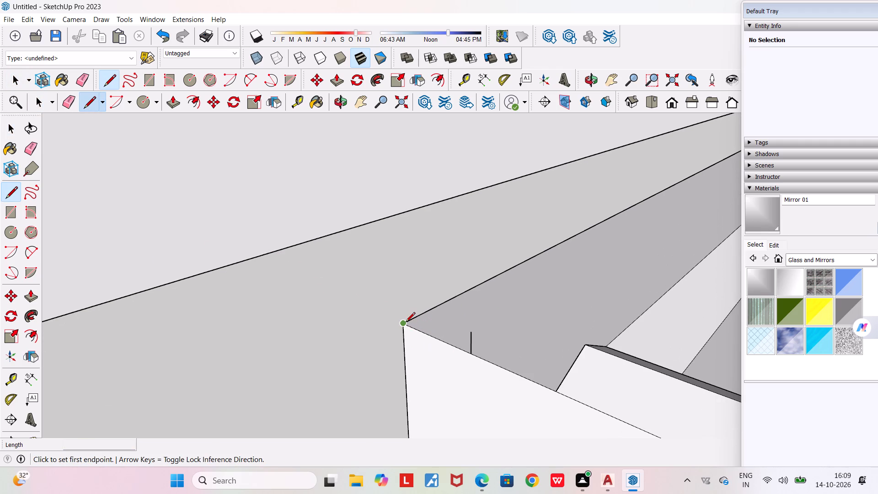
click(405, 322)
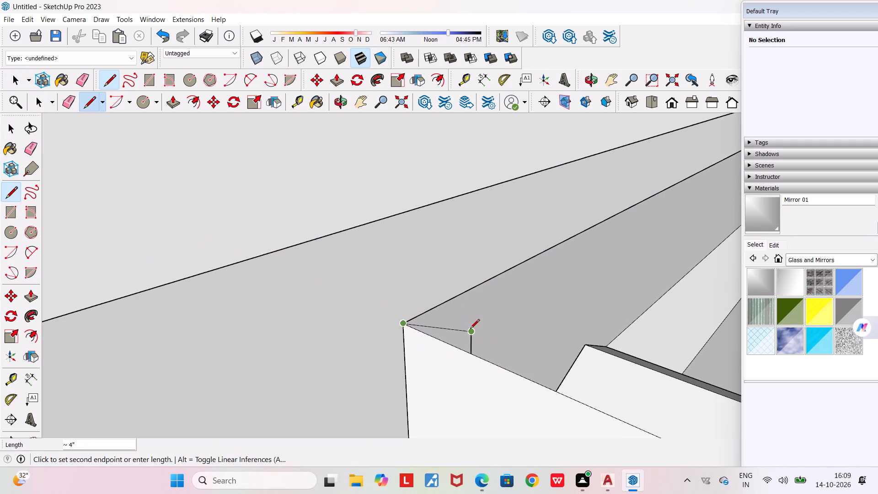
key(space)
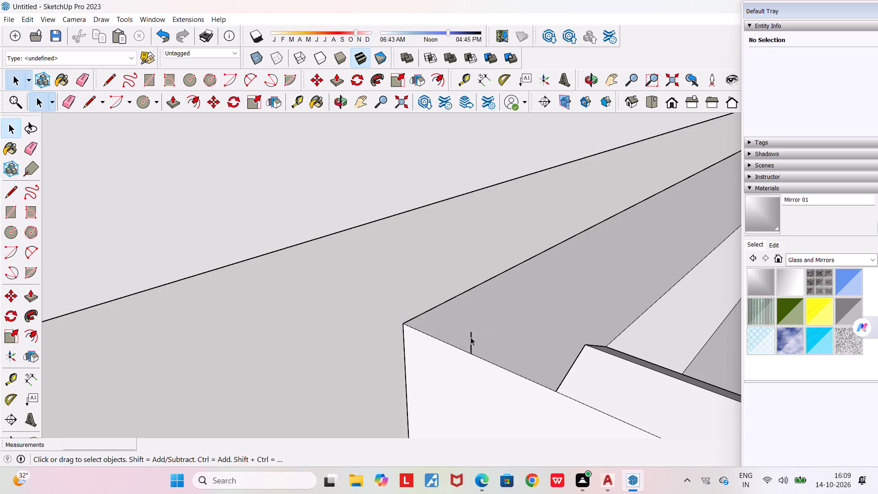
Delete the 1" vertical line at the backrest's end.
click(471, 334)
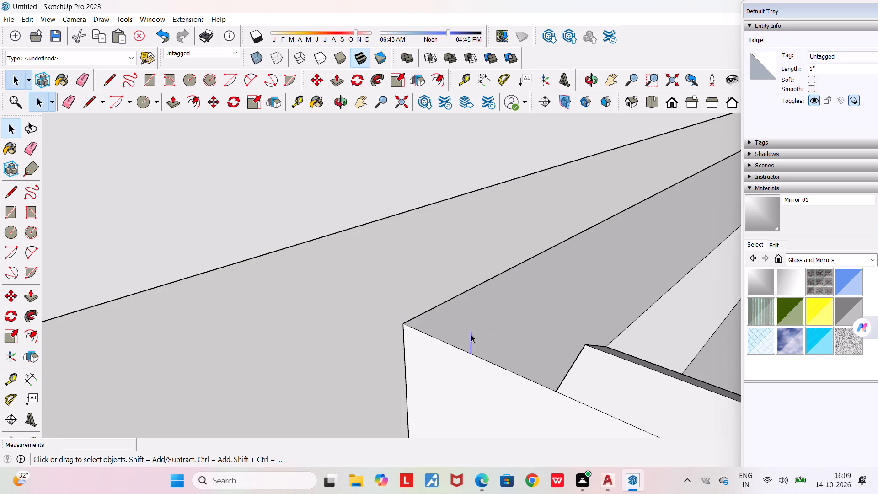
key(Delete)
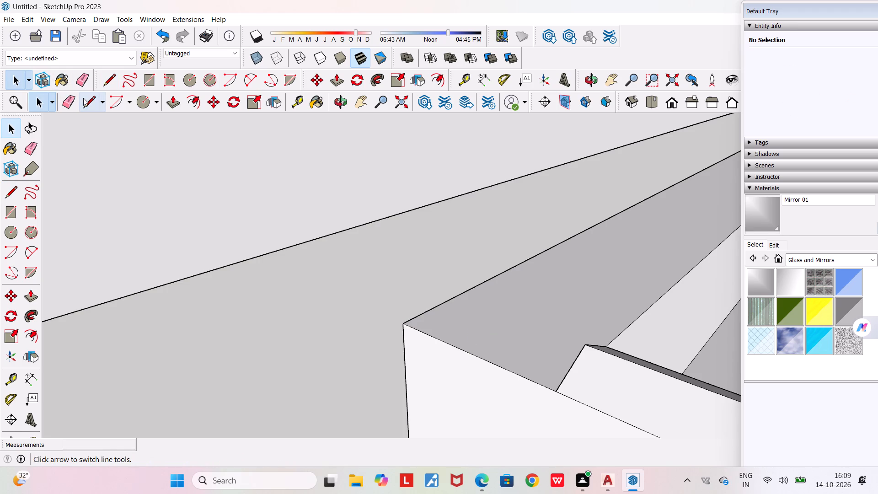
Draw a 1.5" vertical line upward from the midpoint of the backrest's short top edge at its end.
click(86, 99)
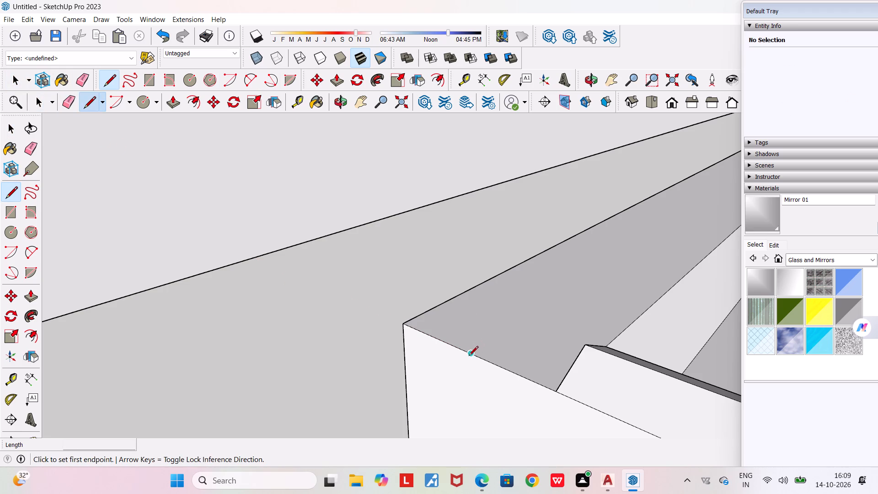
click(471, 354)
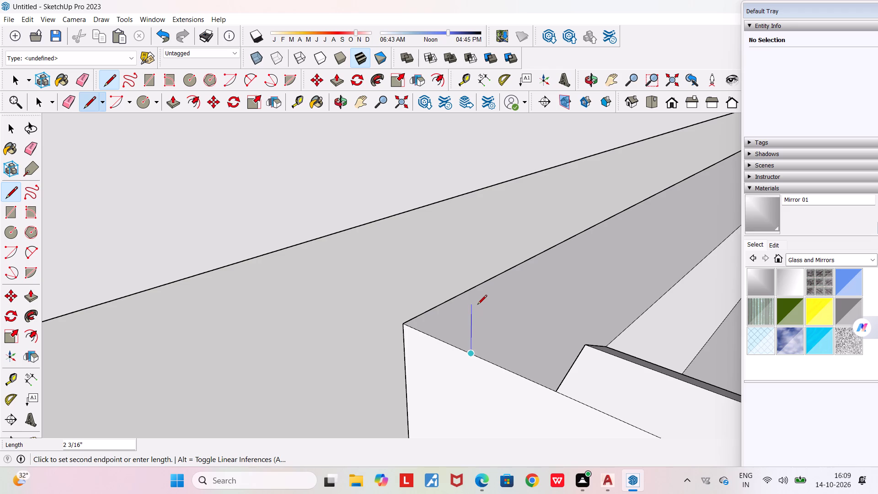
key(1)
text(.5")
key(shift+Return)
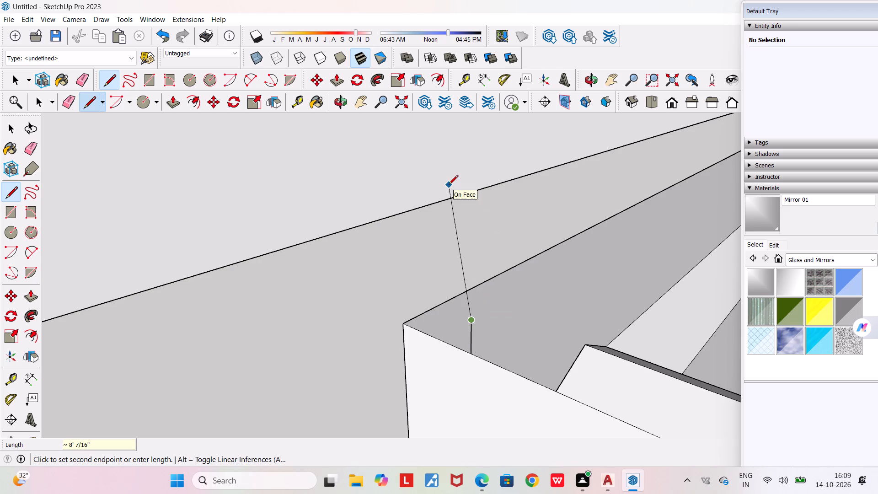
key(space)
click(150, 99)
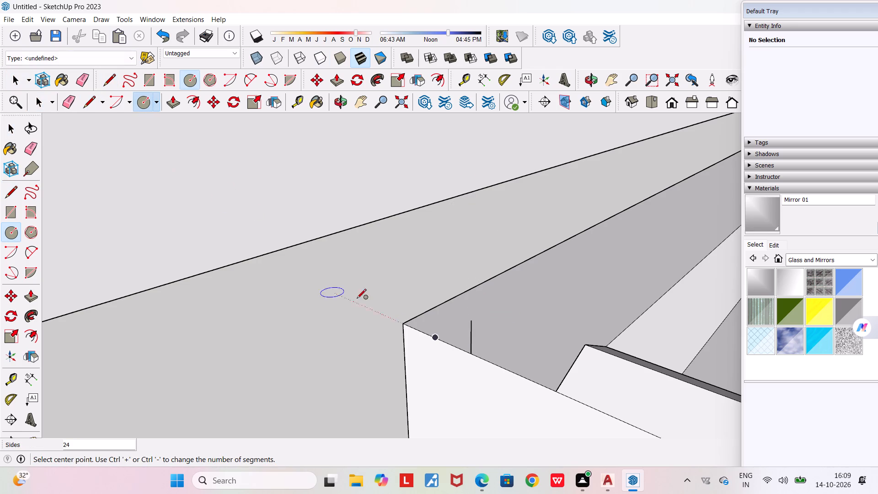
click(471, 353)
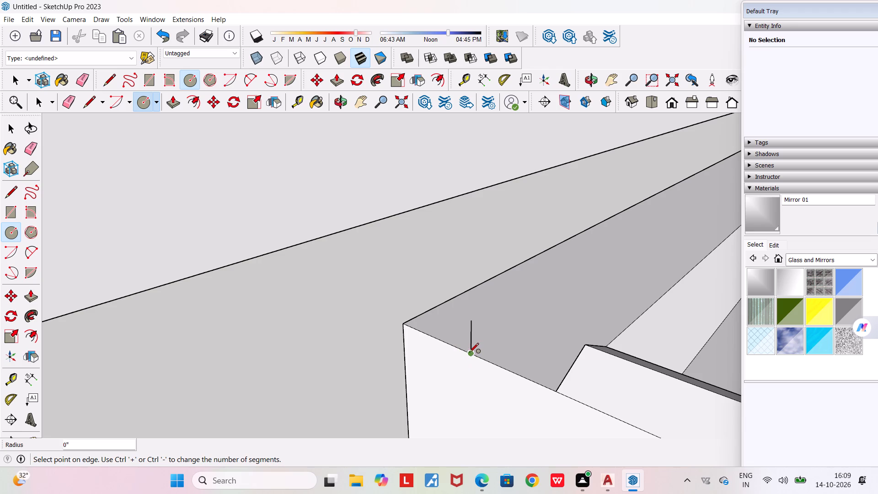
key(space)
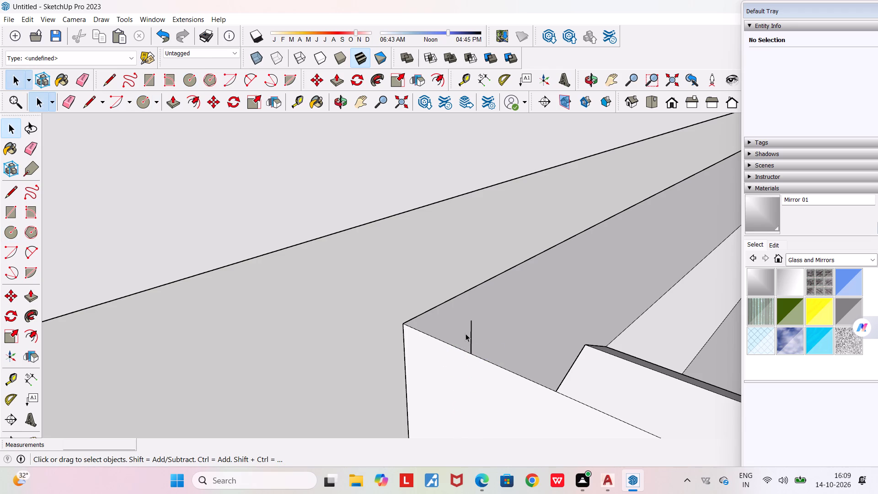
Draw a vertical circle of about 3 13/16" radius centred on the midpoint of the backrest's short top edge, reaching the edge's corners.
key(c)
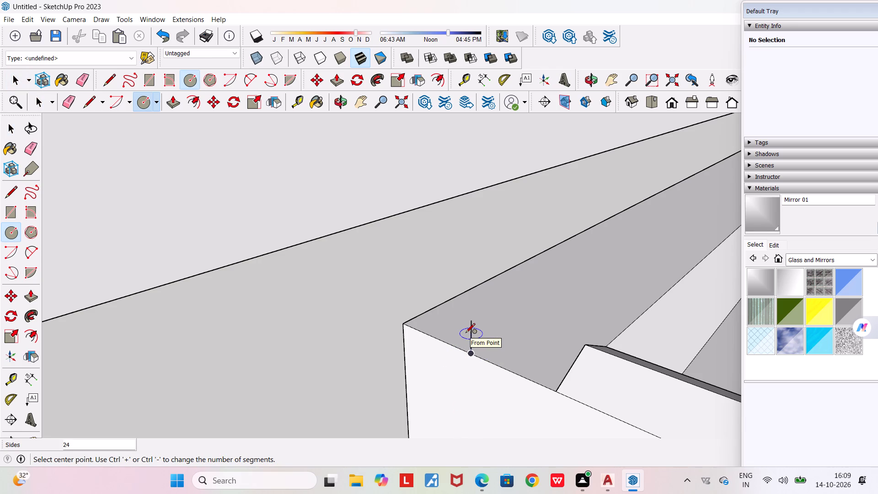
key(Return)
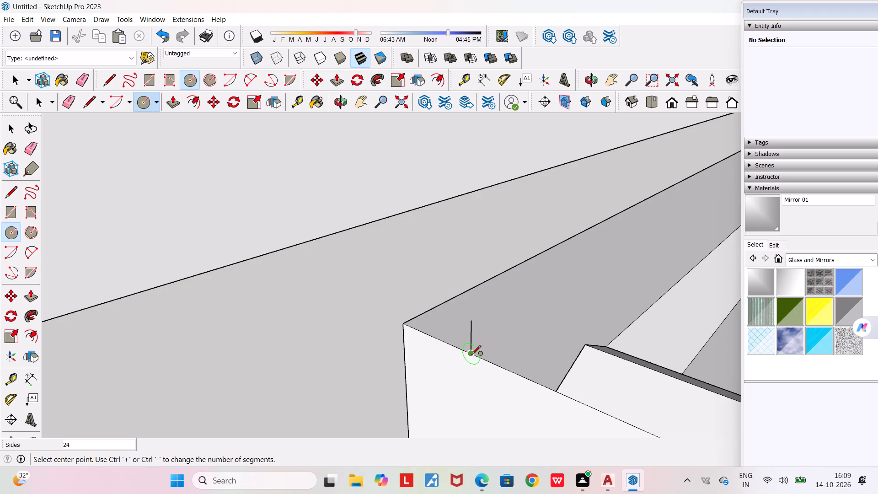
click(471, 355)
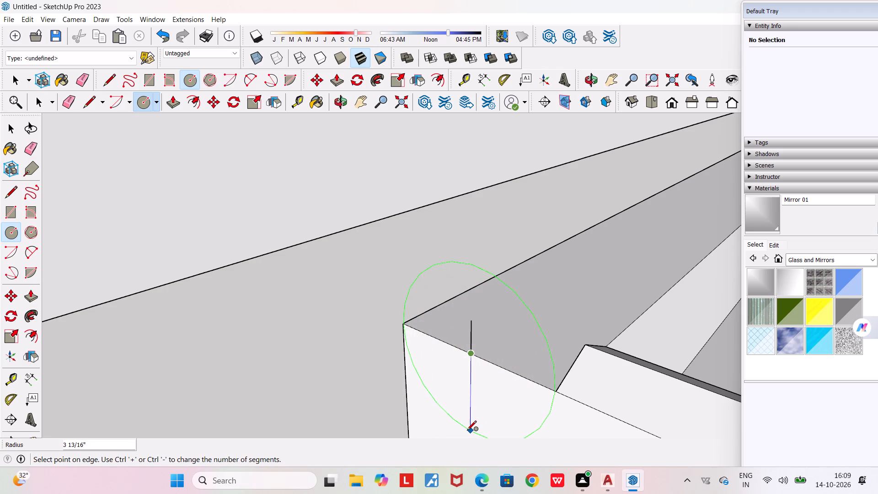
click(467, 431)
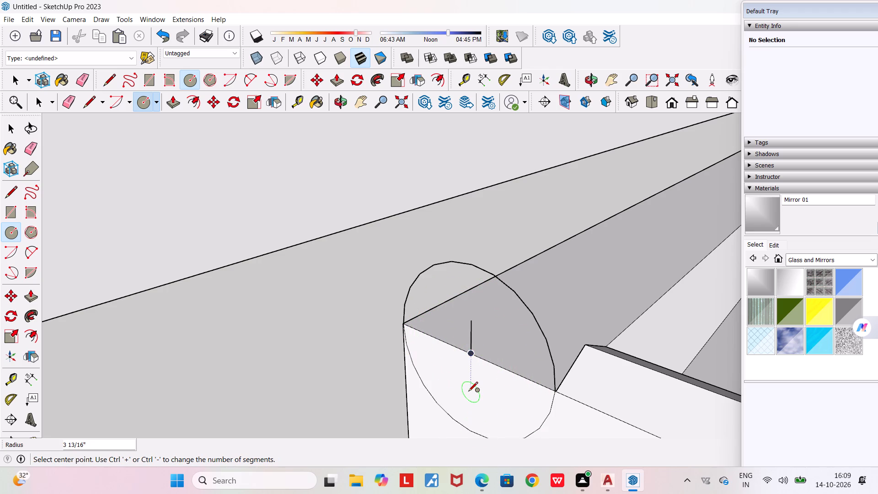
Delete the 1.5" vertical line standing at the centre of the circle on the backrest's end.
key(space)
click(472, 333)
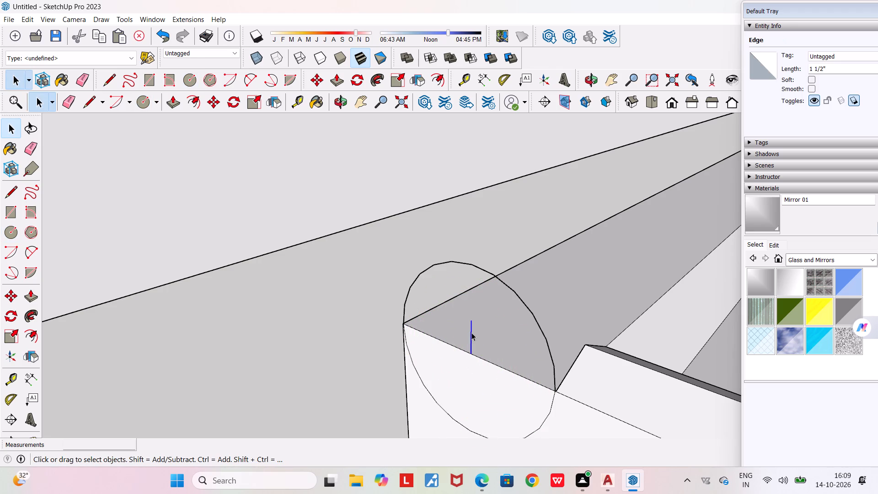
key(Delete)
Draw a vertical line about 3 13/16" long from the midpoint of the backrest's short top edge up to the circle.
click(96, 103)
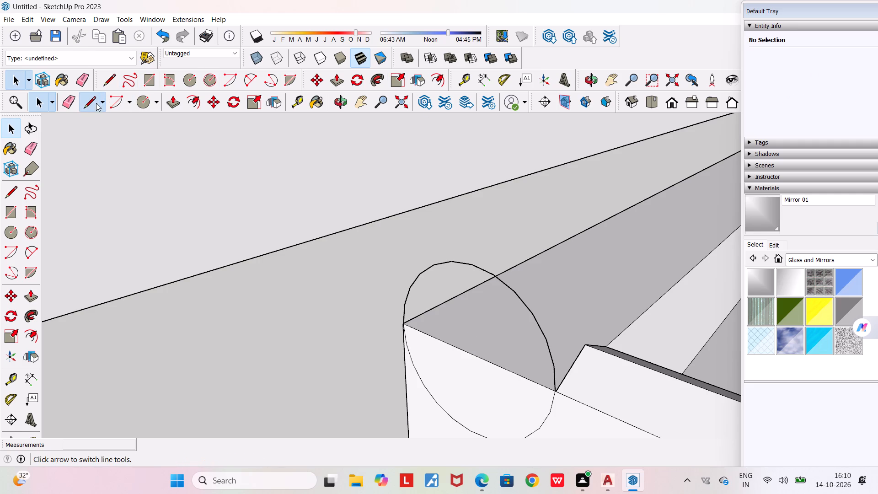
click(471, 355)
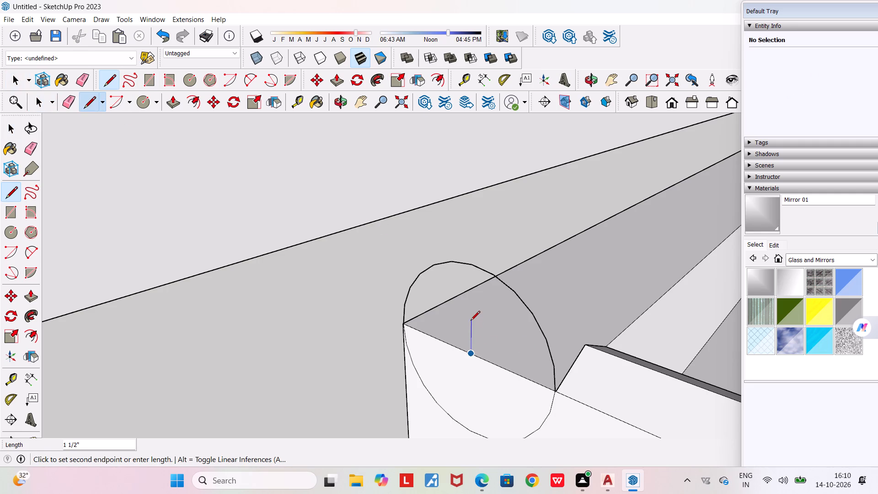
click(474, 268)
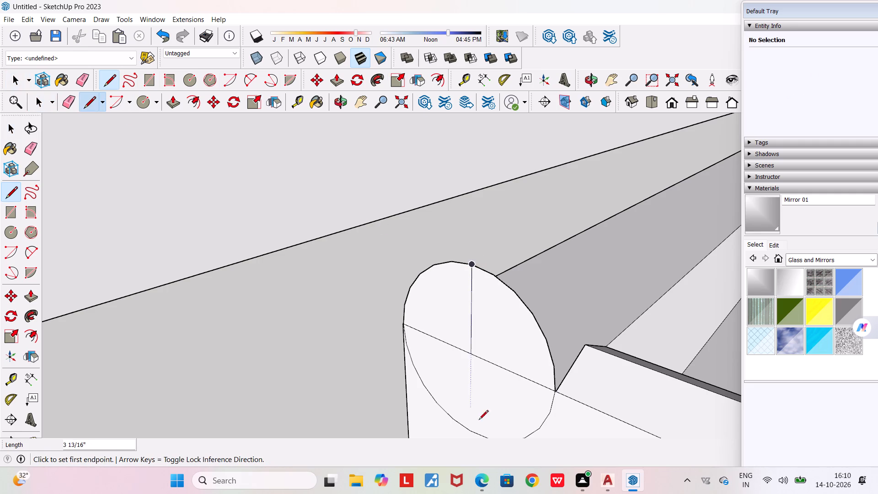
Erase the circle's lower arc and the vertical centre line, leaving a half-round profile above the backrest's end.
key(space)
key(e)
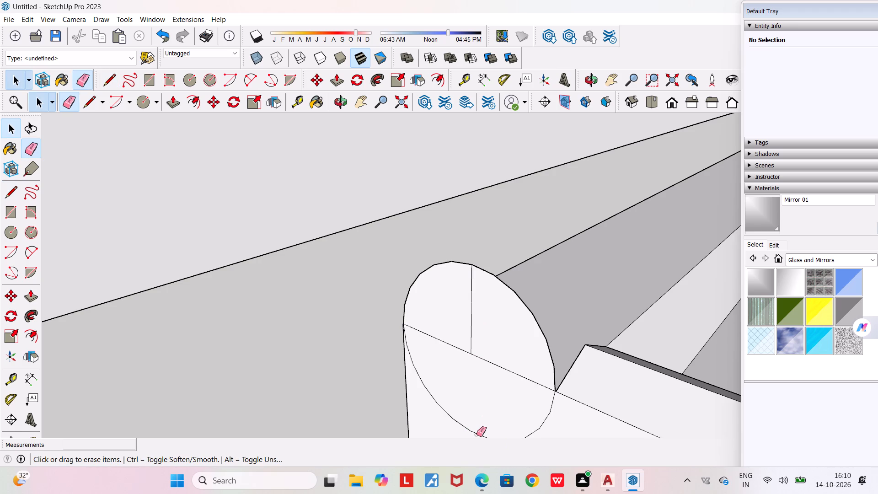
drag(465, 430, 466, 416)
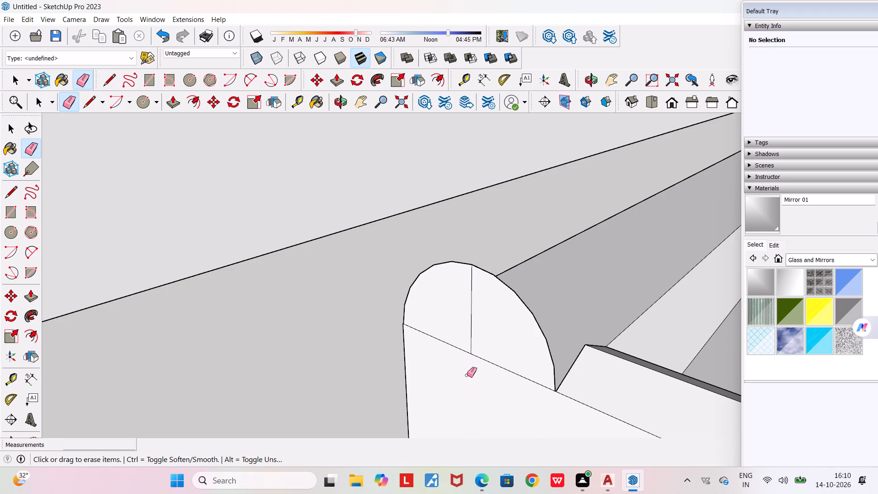
click(473, 337)
Extrude the half-round profile with Follow Me along the full length of the backrest's top to the opposite end.
scroll(468, 336, down, 3)
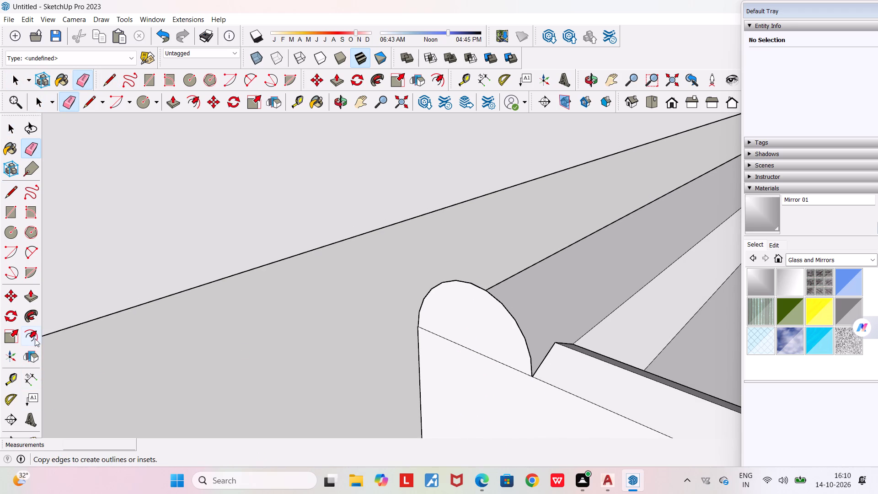
click(36, 318)
middle_drag(377, 449, 224, 401)
scroll(223, 397, down, 3)
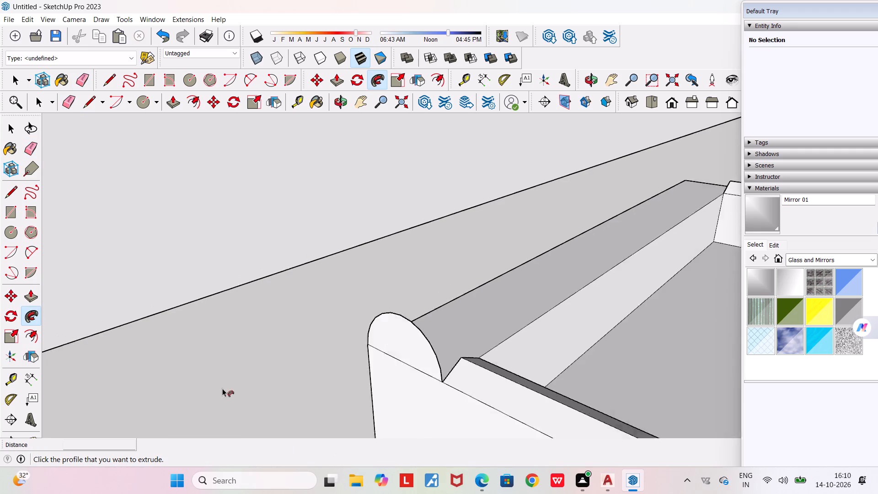
scroll(222, 388, down, 1)
middle_drag(308, 391, 197, 403)
scroll(197, 403, down, 3)
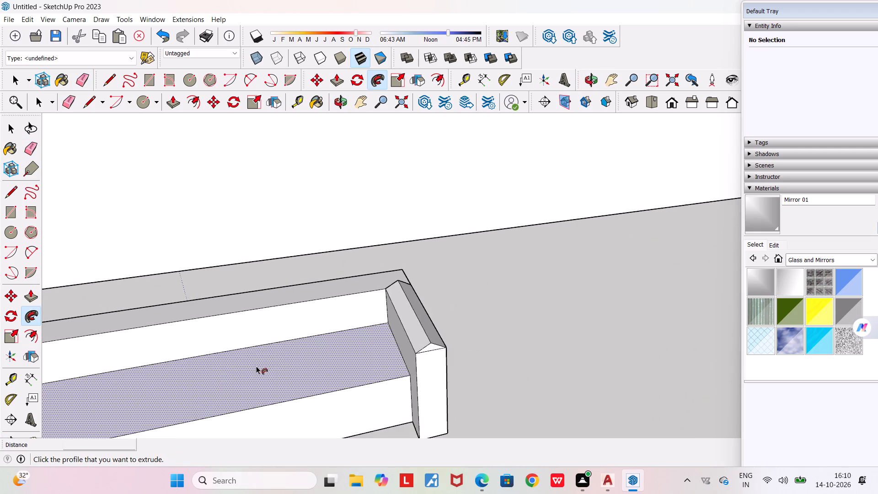
middle_drag(257, 366, 163, 368)
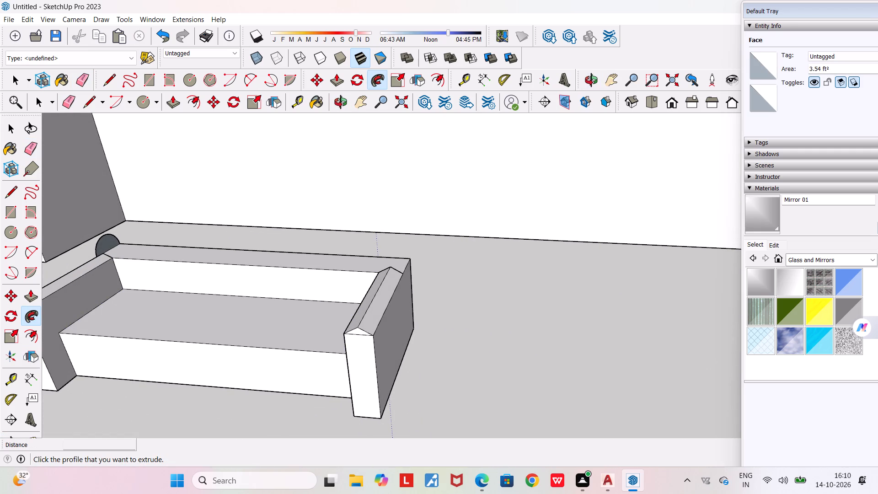
scroll(112, 231, up, 3)
click(97, 248)
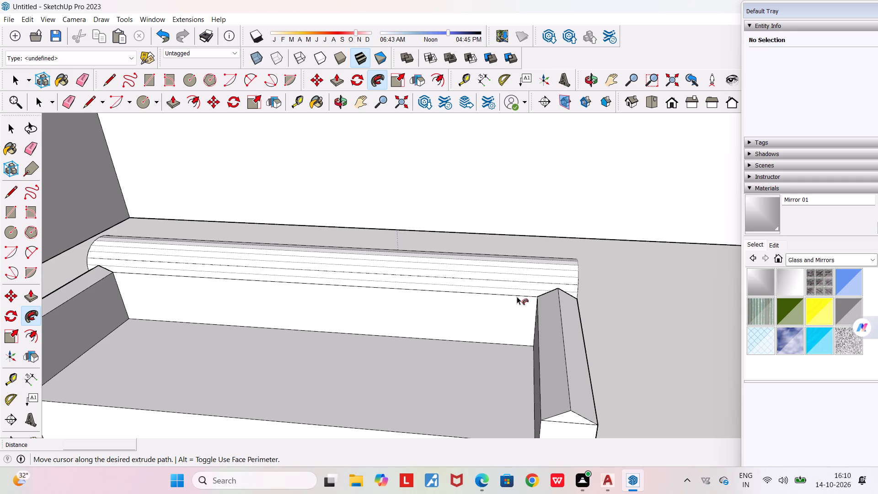
click(557, 300)
Examine the sofa's rounded backrest top and the two triangular armrest ridges from several sides.
middle_drag(566, 320, 359, 307)
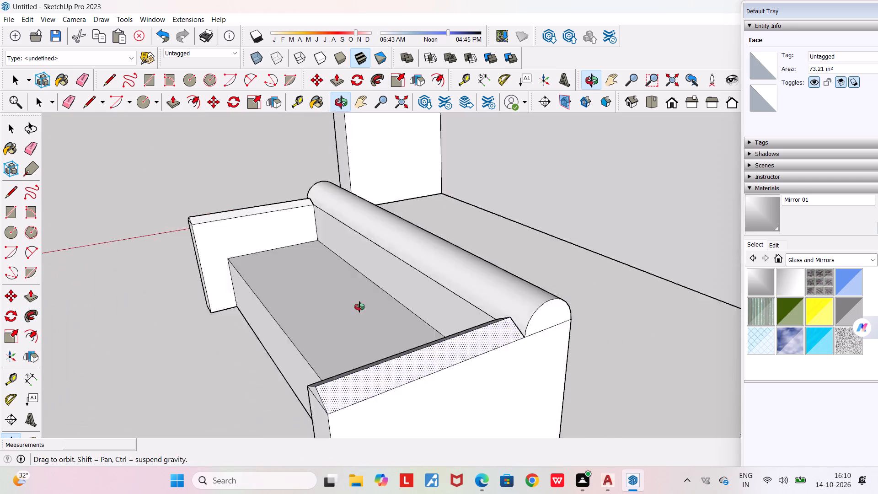
middle_drag(359, 307, 494, 235)
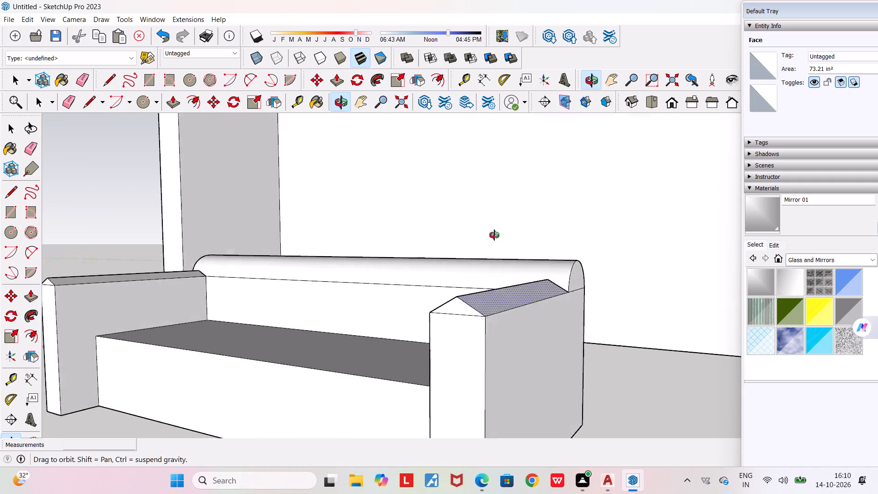
middle_drag(494, 235, 583, 238)
scroll(583, 238, down, 5)
middle_drag(542, 282, 451, 373)
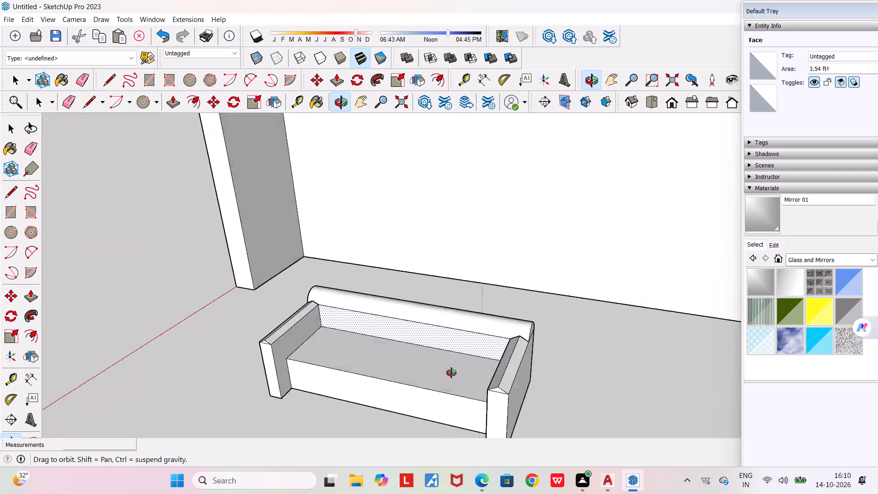
middle_drag(451, 373, 461, 356)
scroll(482, 320, down, 1)
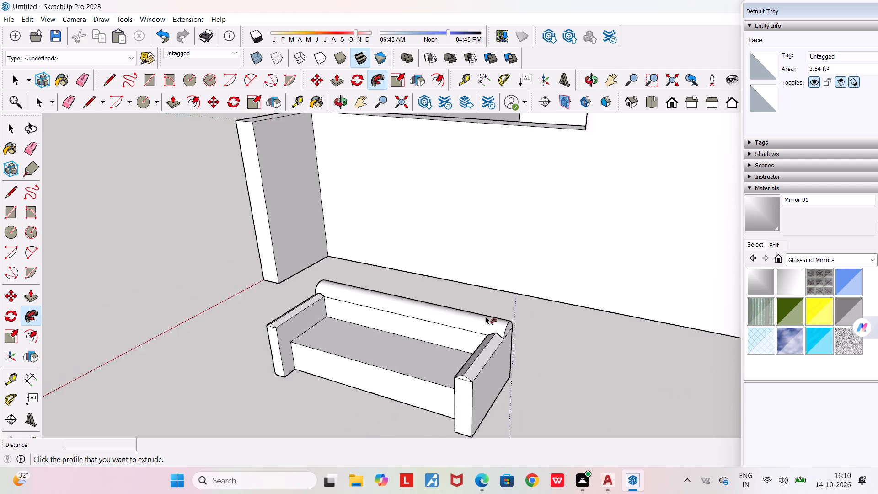
scroll(485, 316, down, 2)
key(space)
scroll(339, 359, up, 10)
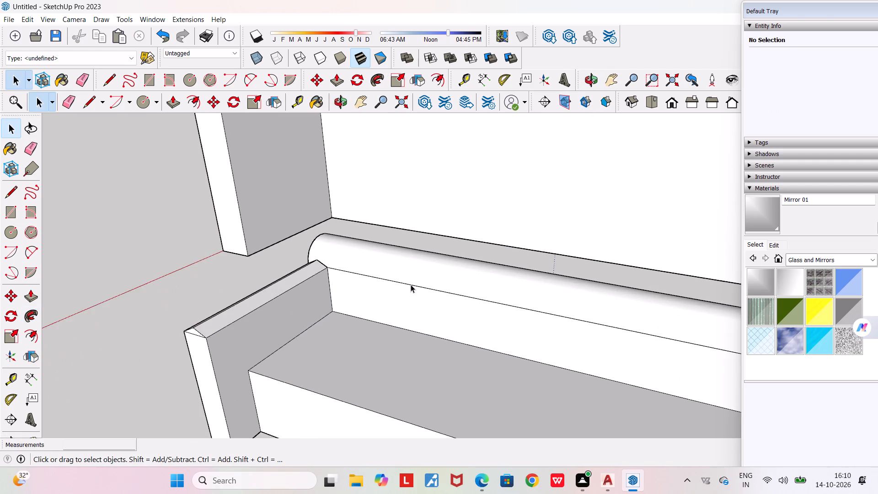
scroll(411, 285, up, 3)
middle_drag(403, 284, 362, 244)
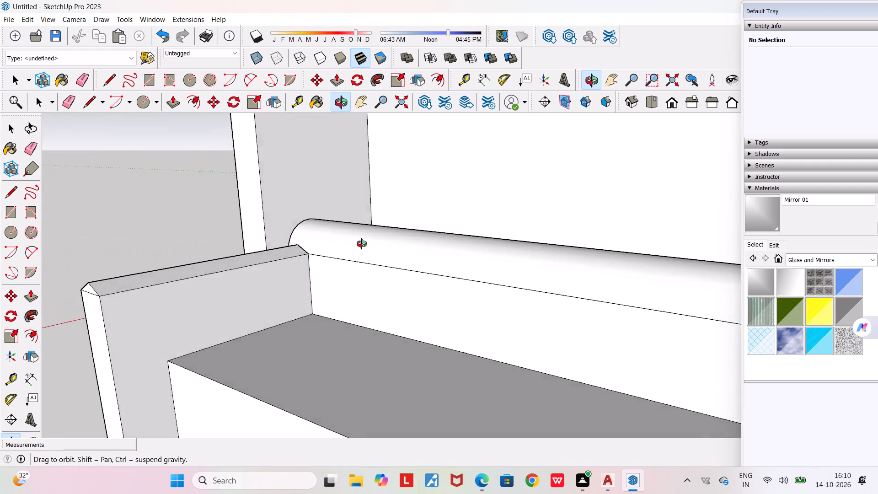
middle_drag(362, 244, 301, 234)
scroll(301, 234, down, 3)
middle_drag(297, 246, 463, 232)
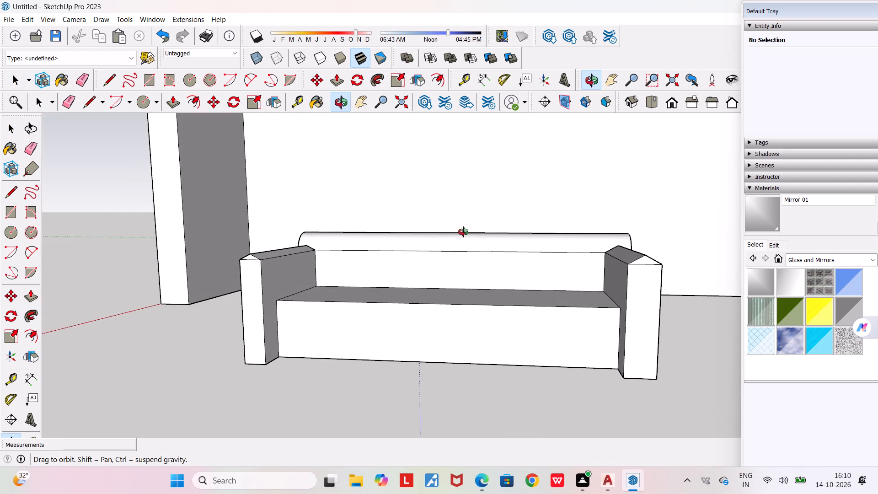
middle_drag(463, 232, 514, 358)
scroll(514, 358, down, 3)
scroll(509, 352, up, 3)
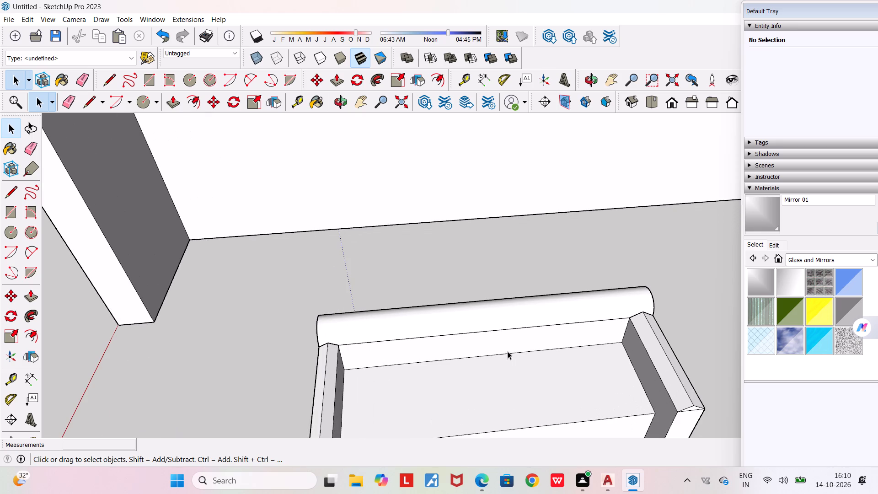
middle_drag(508, 351, 371, 235)
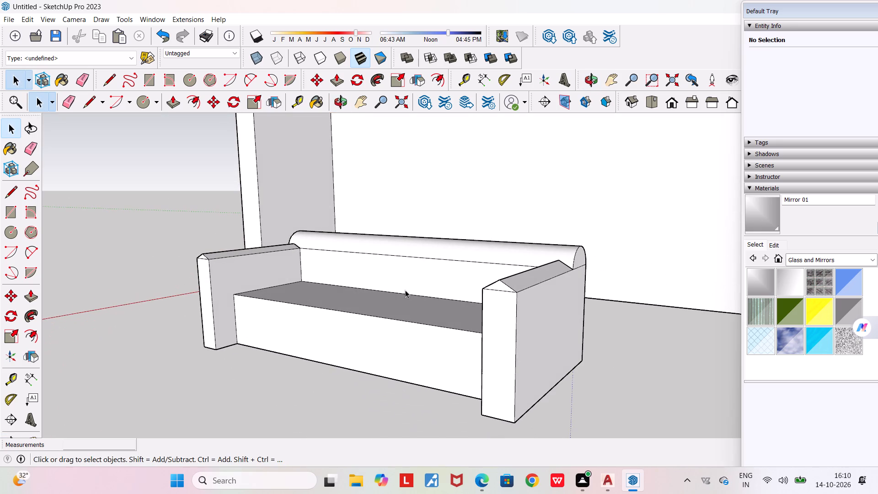
Delete the sloped faces, ridge edge and front triangle edges from the top of the armrest at the profile's far end.
scroll(514, 280, up, 10)
click(518, 290)
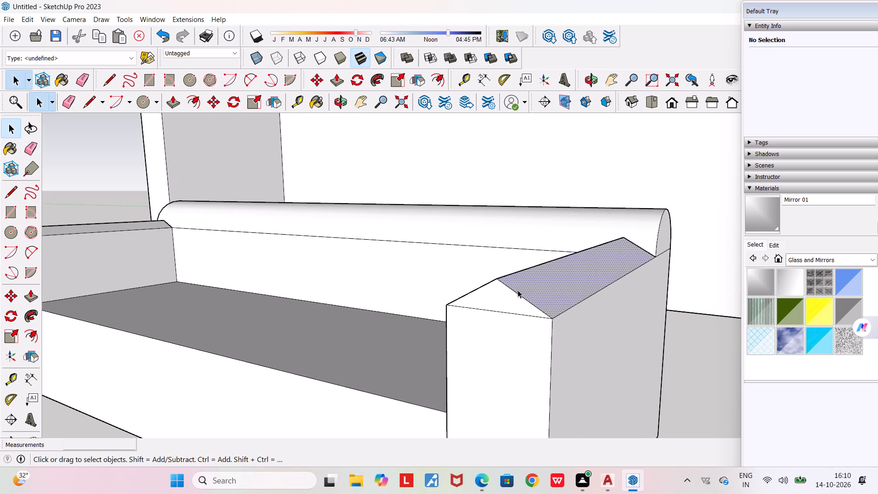
key(Delete)
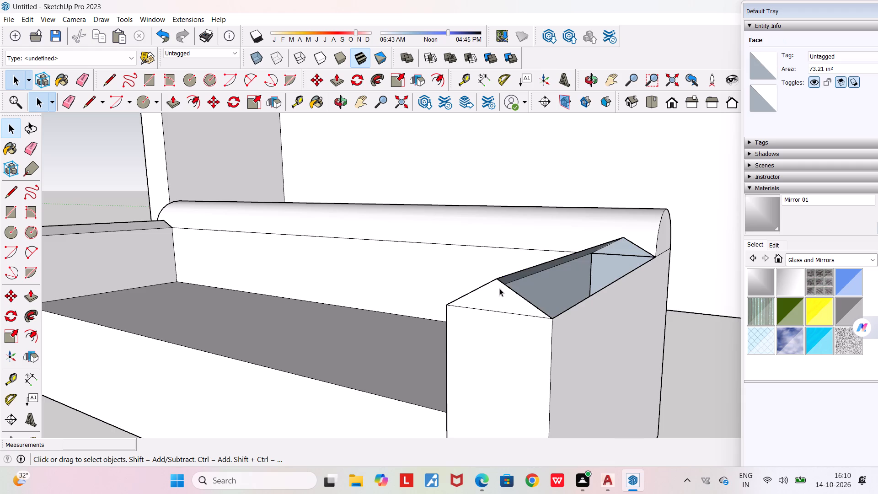
click(494, 282)
key(Delete)
click(522, 292)
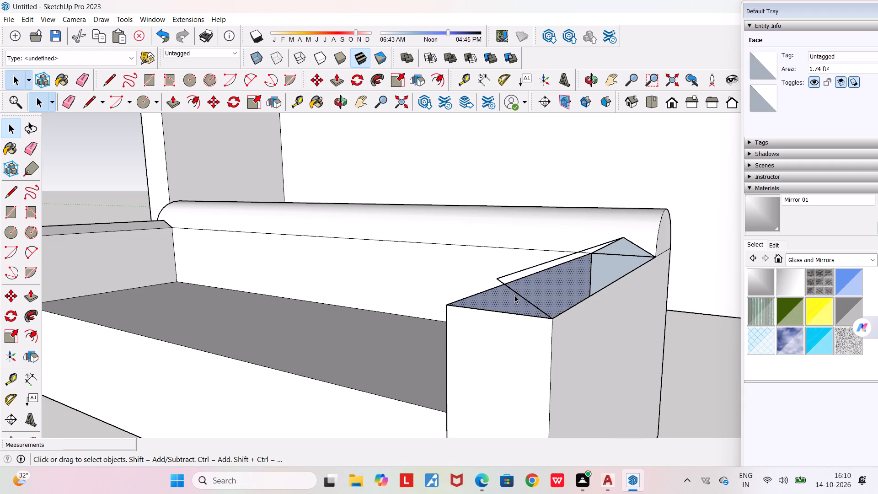
click(500, 278)
key(Delete)
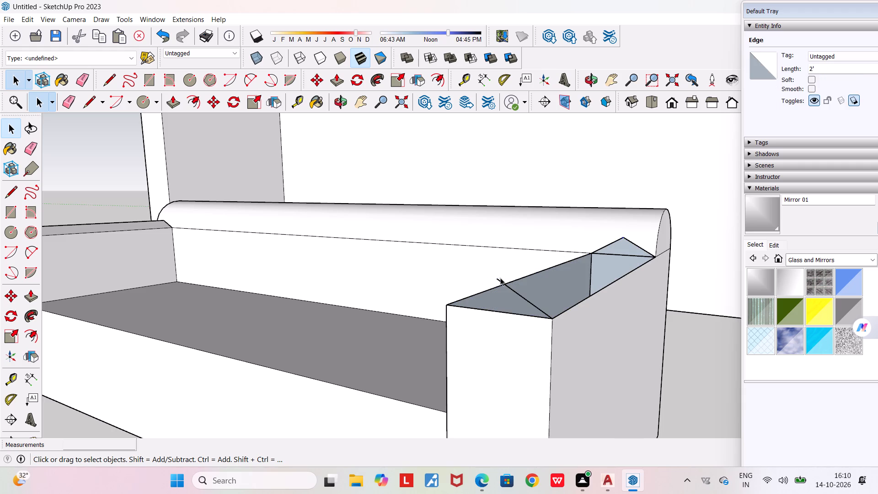
click(519, 295)
key(Delete)
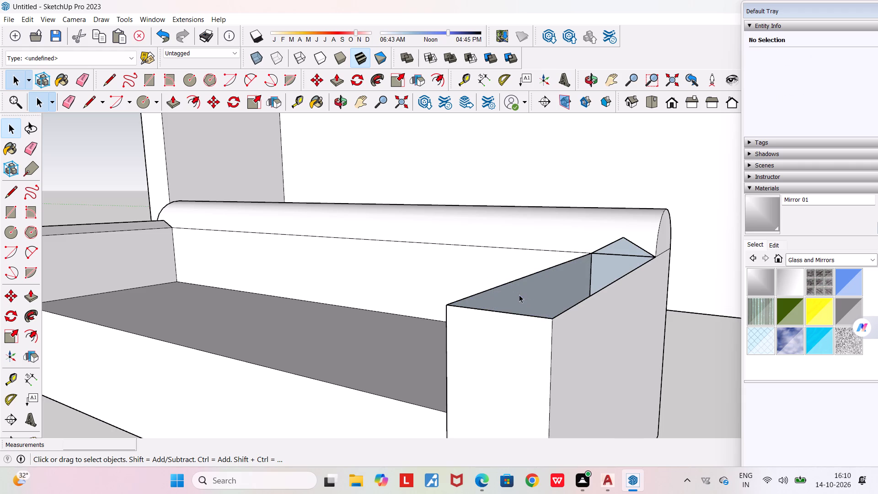
Delete the two remaining sloped edges of the armrest's rear triangle beside the backrest.
scroll(612, 240, up, 4)
click(611, 246)
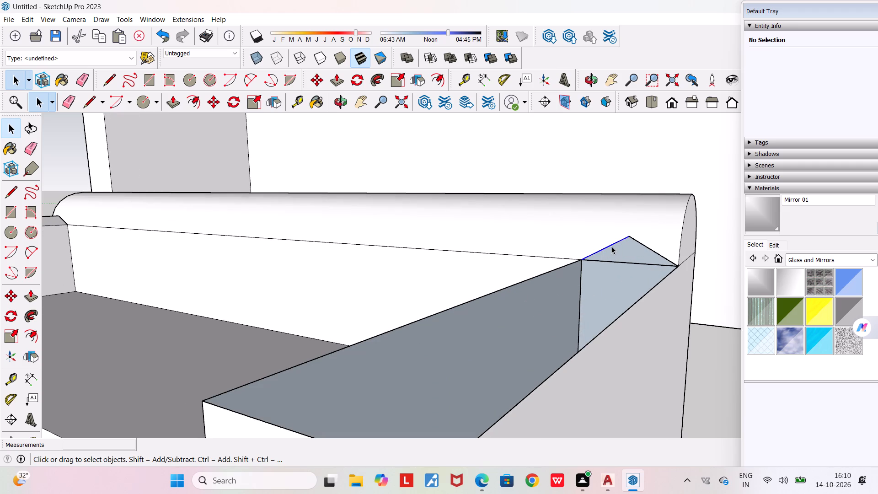
key(Delete)
click(649, 246)
key(Delete)
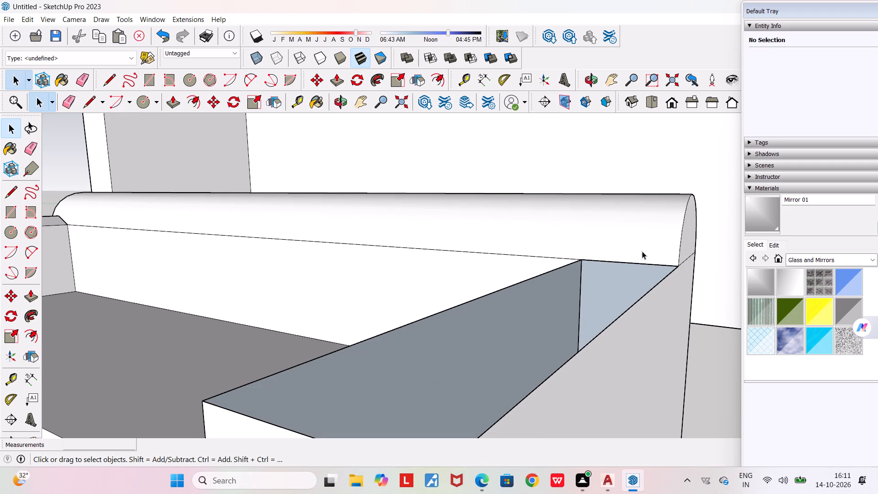
Examine the sofa from above, comparing the open-topped armrest with the ridged one.
middle_drag(632, 251, 657, 285)
scroll(658, 287, down, 8)
middle_drag(600, 320, 648, 415)
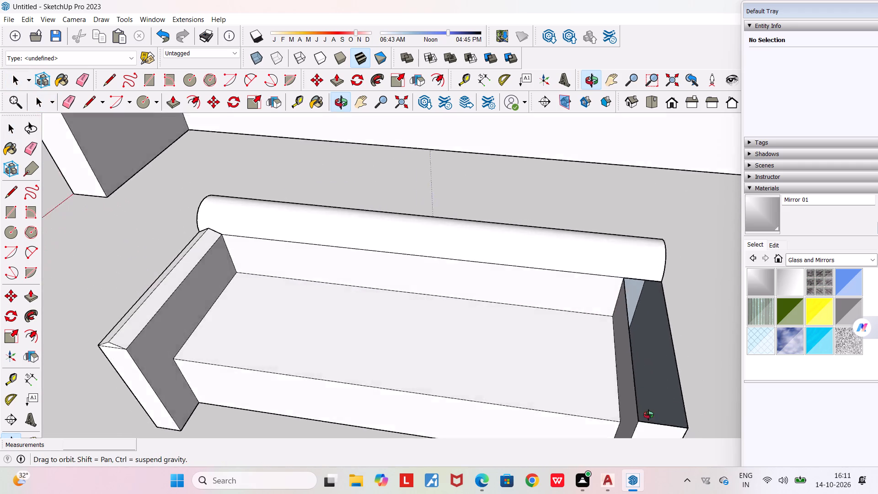
middle_drag(648, 415, 612, 446)
scroll(612, 446, down, 4)
scroll(566, 326, down, 6)
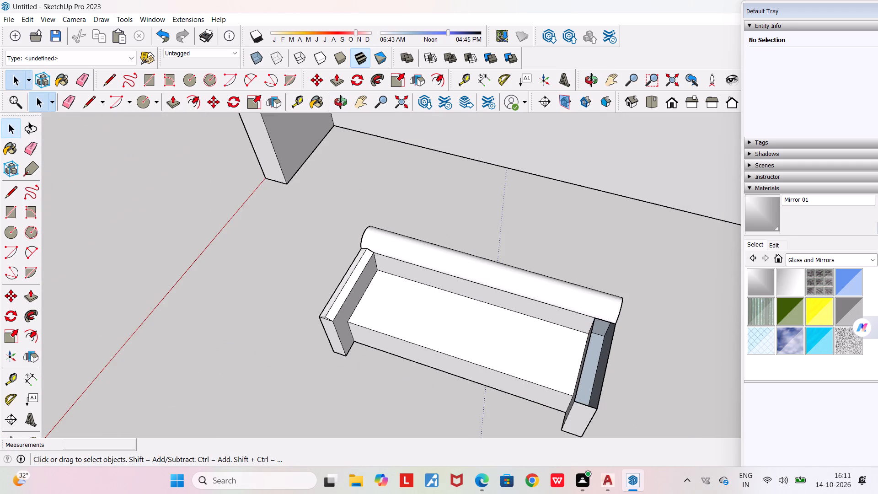
middle_drag(423, 308, 579, 352)
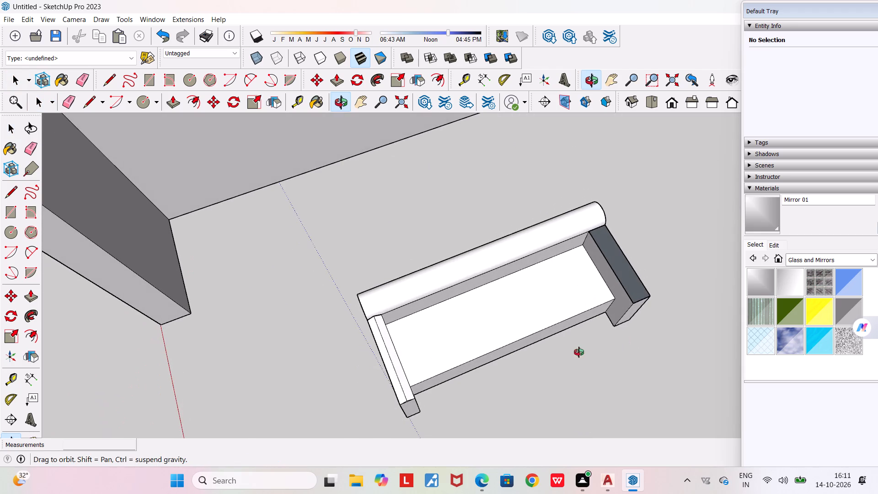
middle_drag(579, 352, 578, 352)
scroll(657, 237, up, 5)
middle_drag(607, 283, 544, 252)
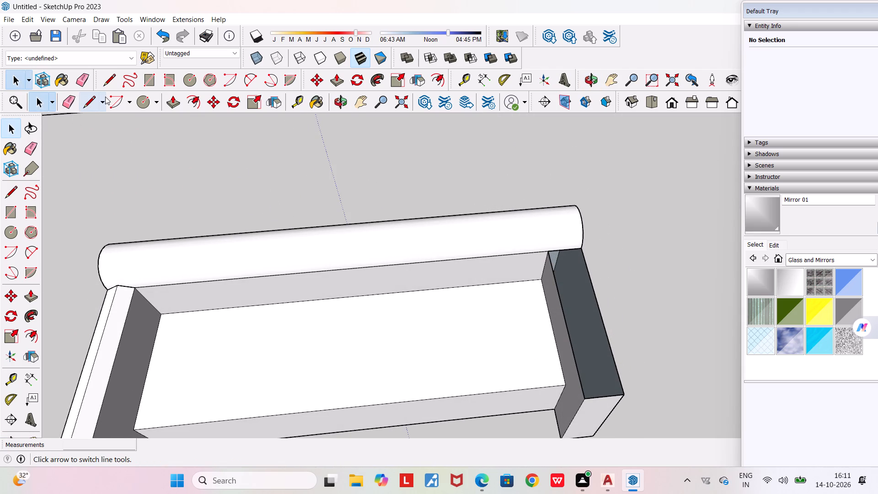
Close the open-topped armrest with a rectangle from its rear inner corner beside the backrest to its front outer corner.
click(151, 75)
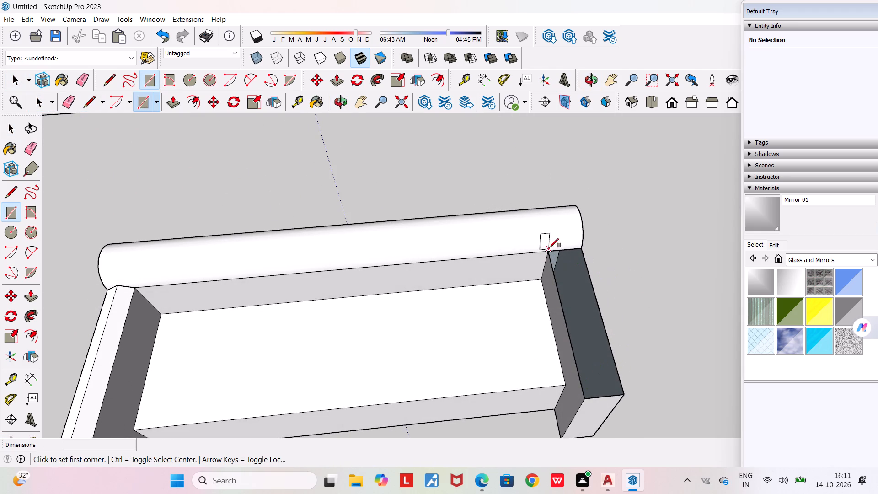
click(550, 251)
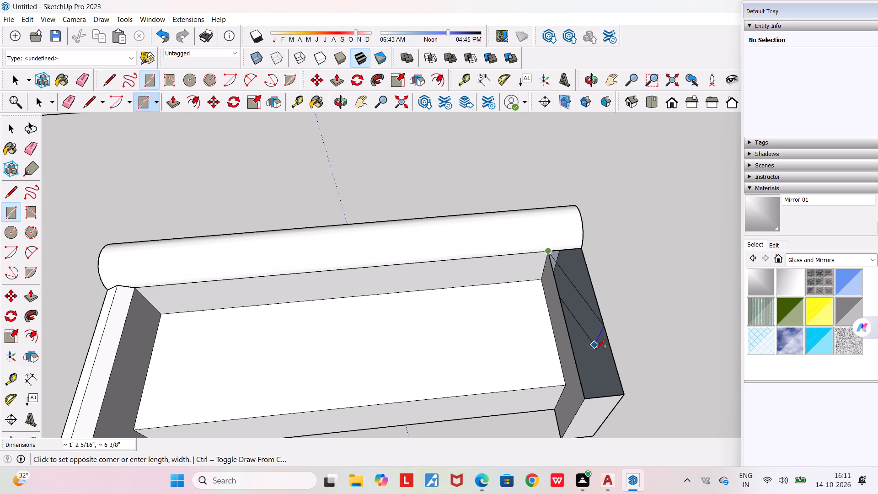
click(623, 397)
middle_drag(594, 368, 592, 364)
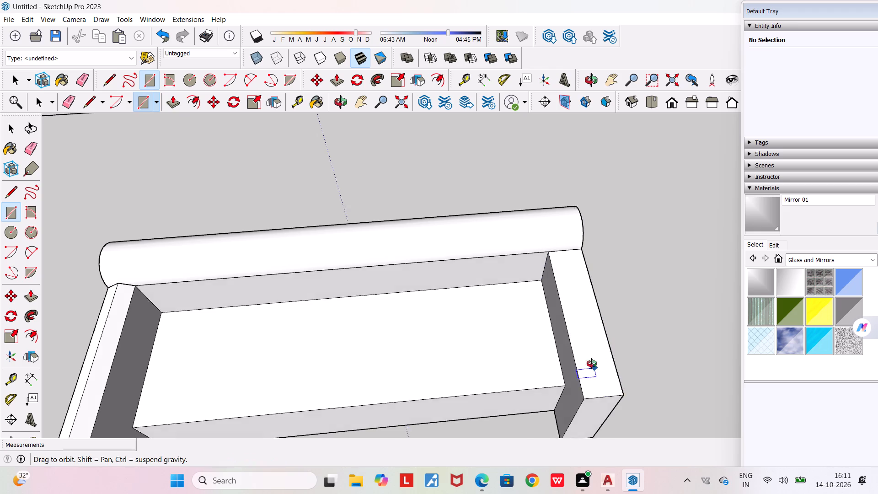
middle_drag(592, 364, 603, 279)
scroll(603, 279, down, 4)
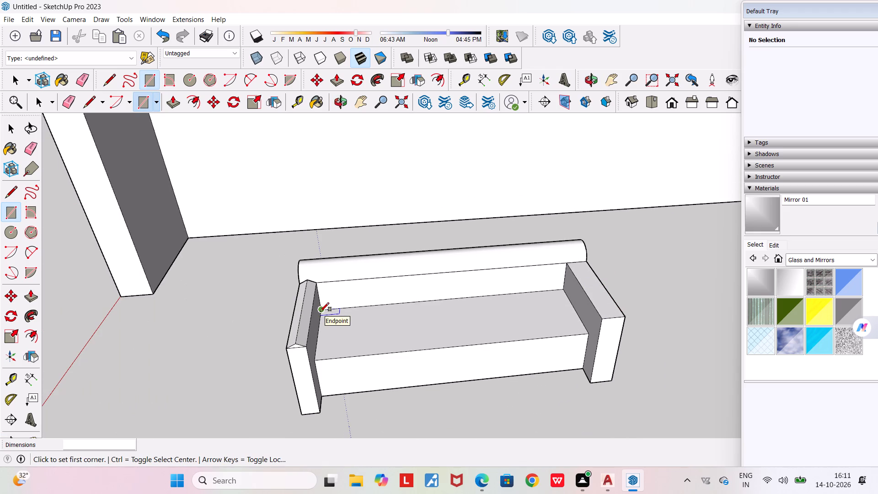
key(space)
key(space)
Erase the triangular ridge from the other armrest, including its front triangle edges and the rear triangle edges beside the backrest.
scroll(300, 385, up, 9)
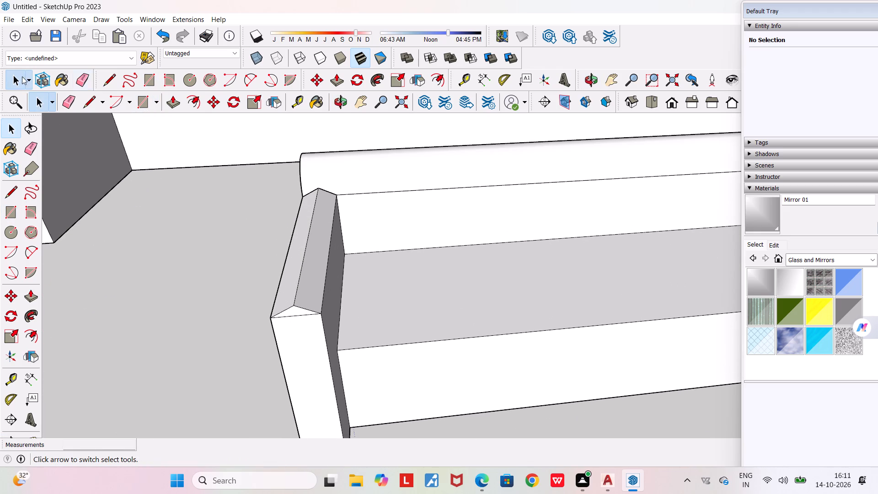
click(65, 105)
scroll(276, 310, up, 7)
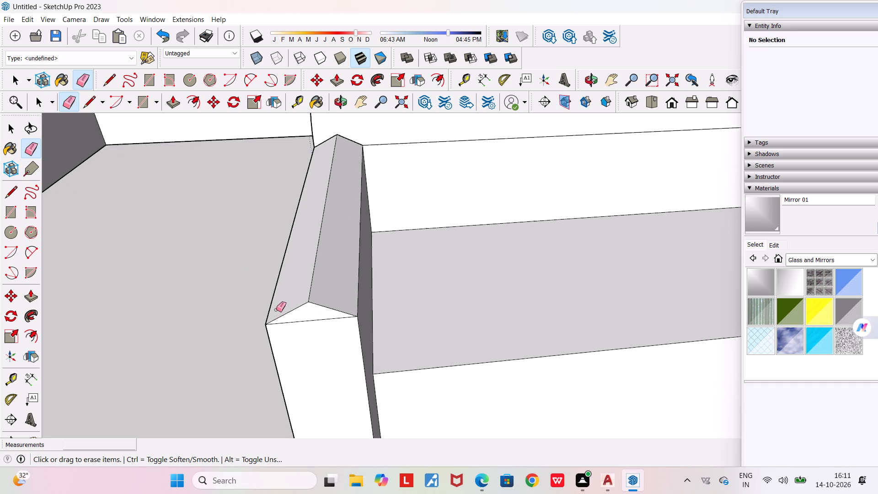
scroll(276, 310, up, 2)
drag(294, 304, 317, 281)
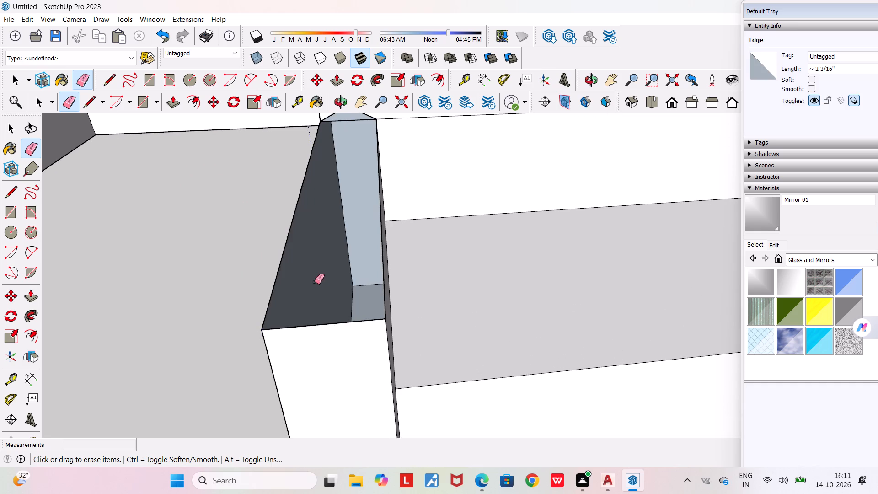
middle_drag(306, 309, 317, 360)
scroll(317, 360, down, 6)
scroll(315, 184, up, 3)
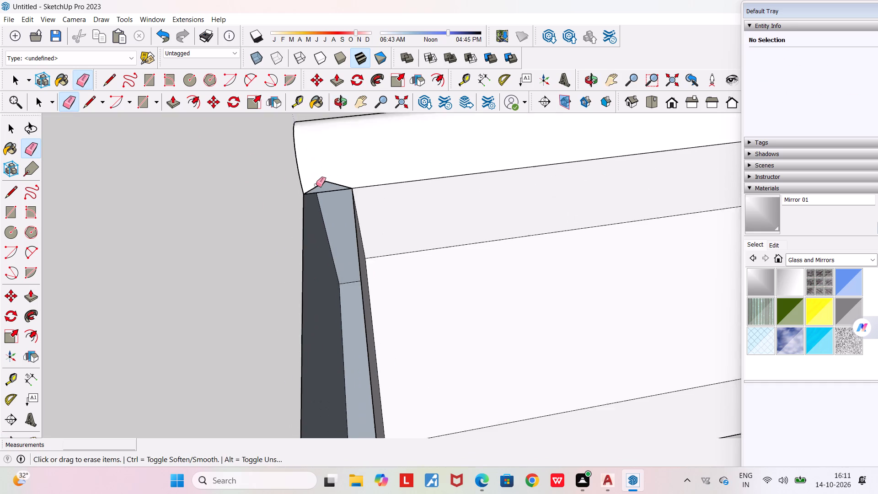
scroll(316, 185, up, 1)
drag(316, 185, 337, 176)
scroll(328, 176, down, 8)
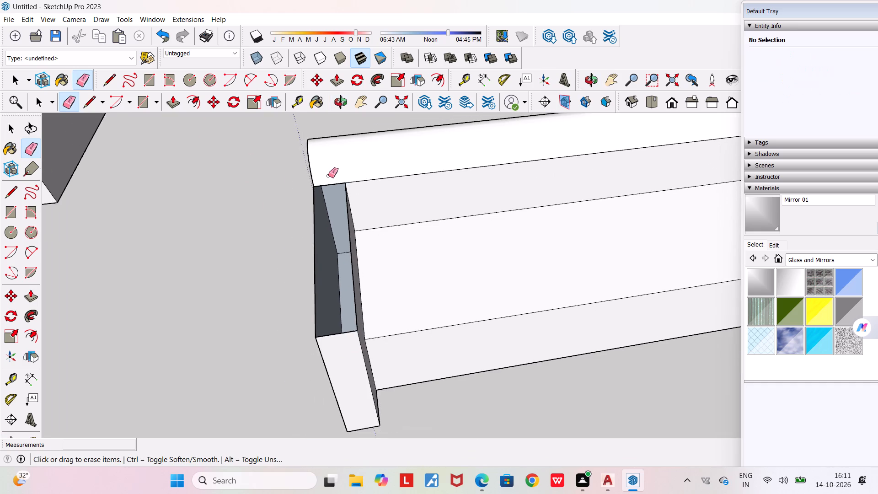
scroll(172, 168, down, 1)
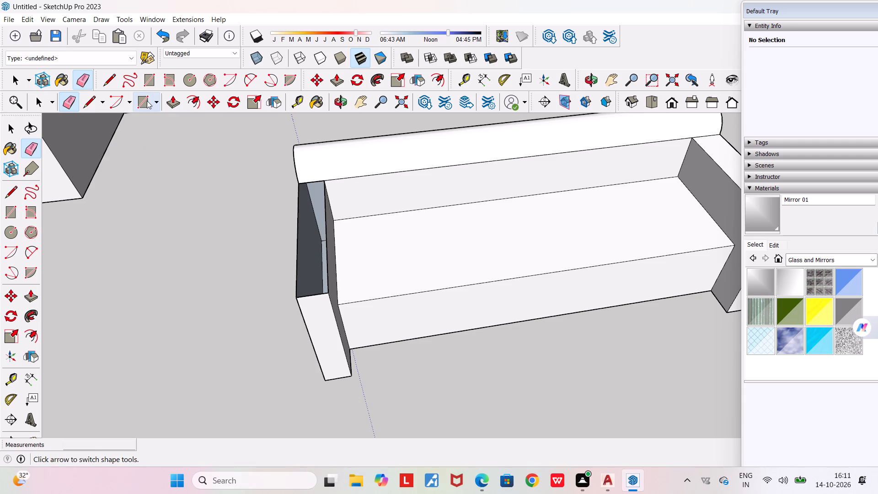
Close this armrest's open top with a rectangle of 2' by 3 15/16" between its opposite corners.
click(147, 101)
scroll(323, 142, up, 3)
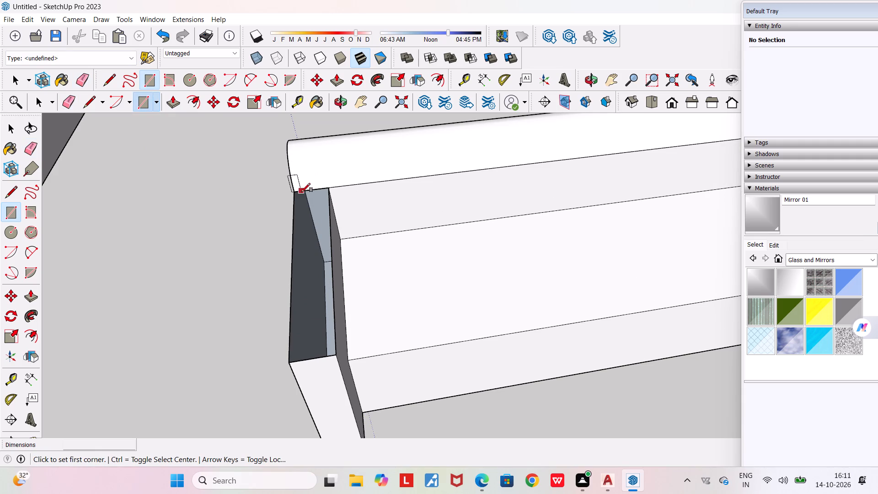
click(293, 192)
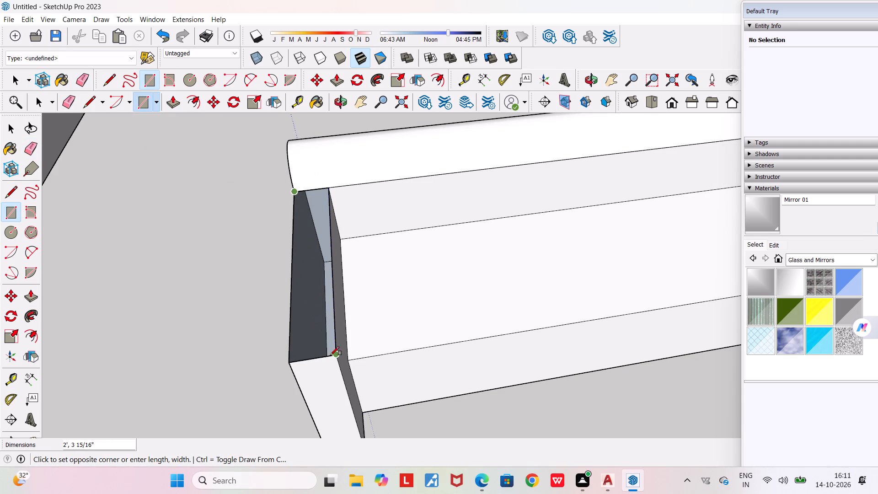
click(336, 358)
middle_drag(320, 339, 277, 243)
scroll(277, 243, down, 4)
middle_drag(364, 289, 244, 299)
scroll(244, 298, down, 4)
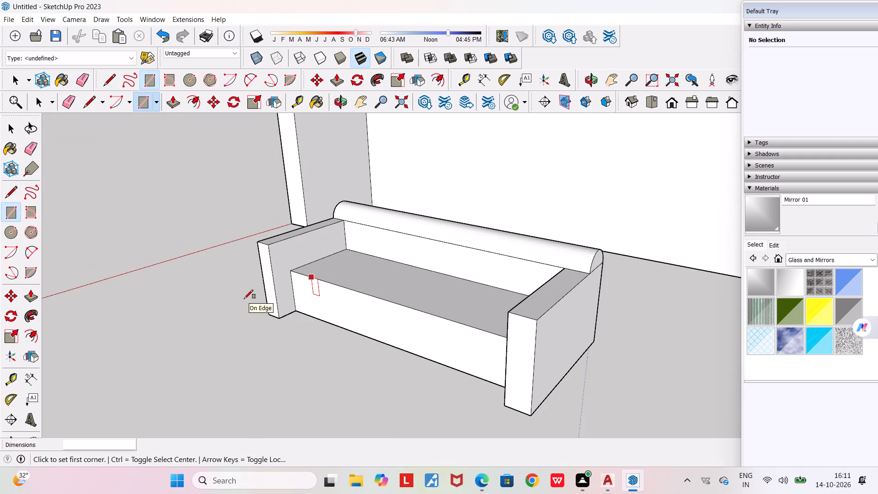
key(space)
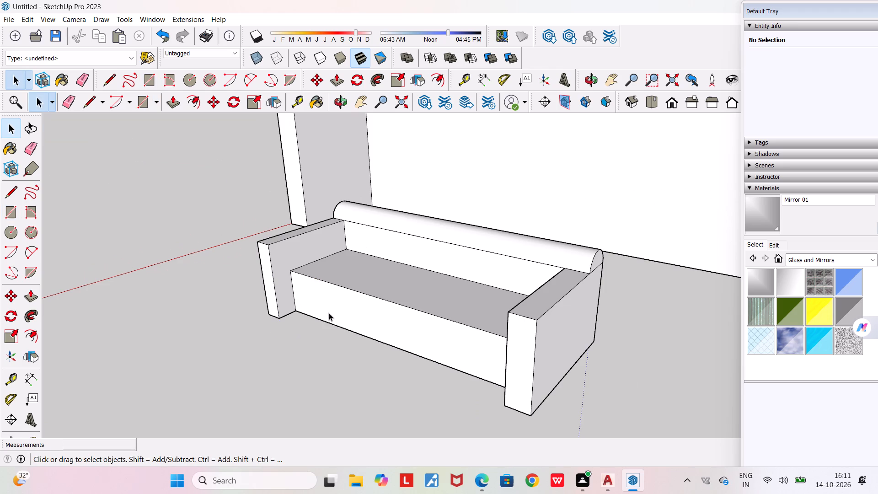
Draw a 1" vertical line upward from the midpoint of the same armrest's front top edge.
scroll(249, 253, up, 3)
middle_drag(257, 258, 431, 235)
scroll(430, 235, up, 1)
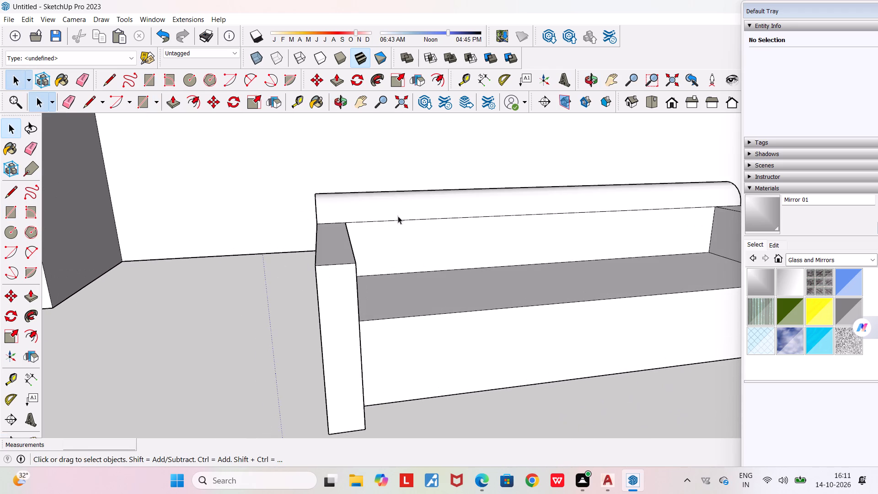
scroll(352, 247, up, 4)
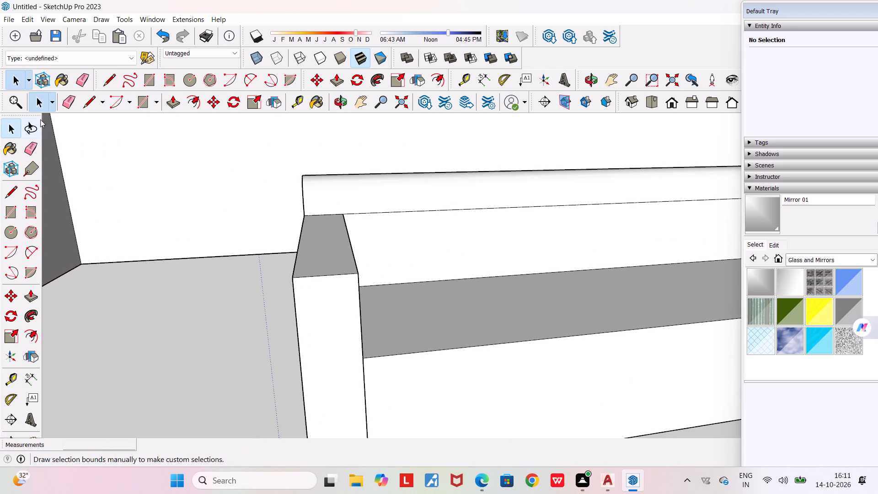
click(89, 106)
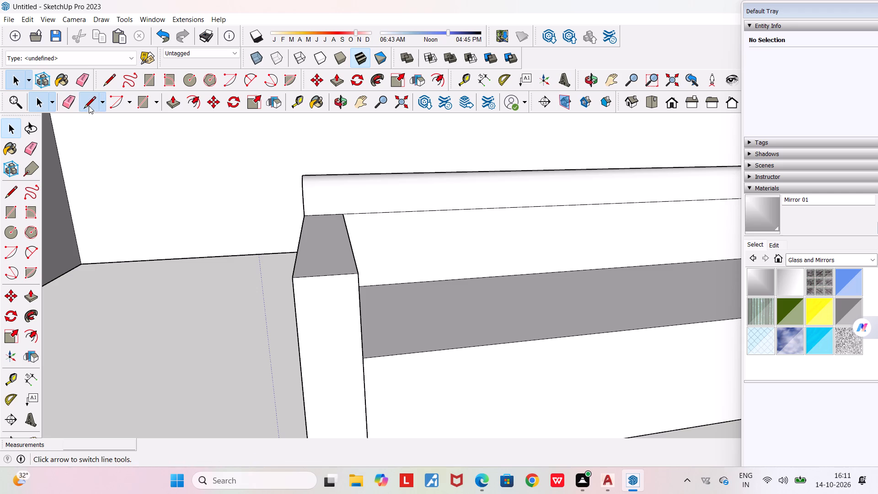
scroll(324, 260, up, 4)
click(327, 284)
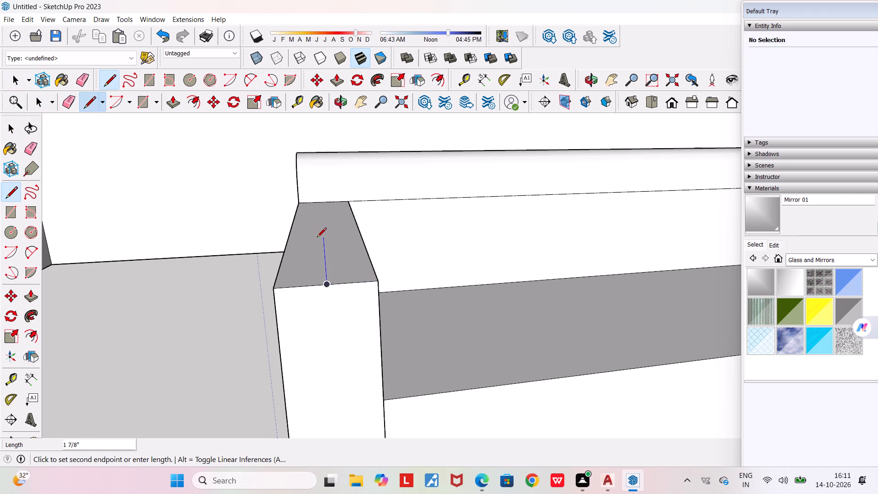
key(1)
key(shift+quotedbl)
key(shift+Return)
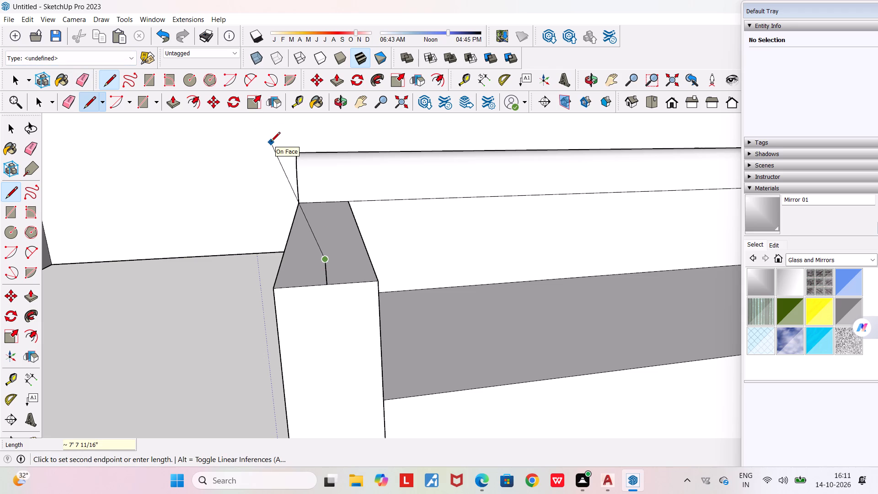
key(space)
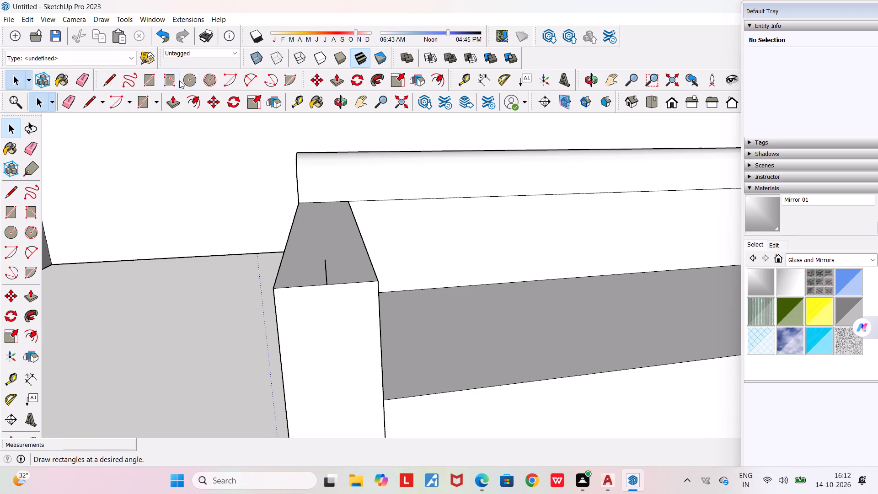
Draw a vertical circle of about 2" radius on the armrest's front face, centred on the top edge's midpoint.
key(c)
key(Return)
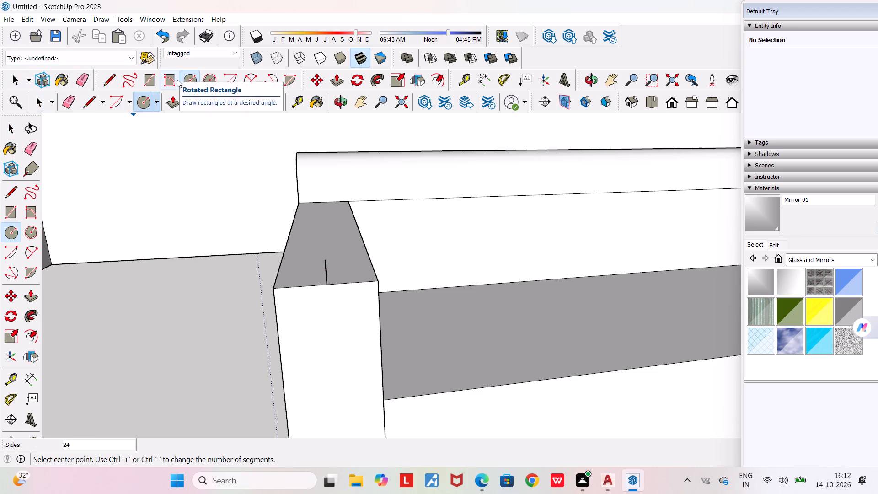
drag(327, 286, 332, 295)
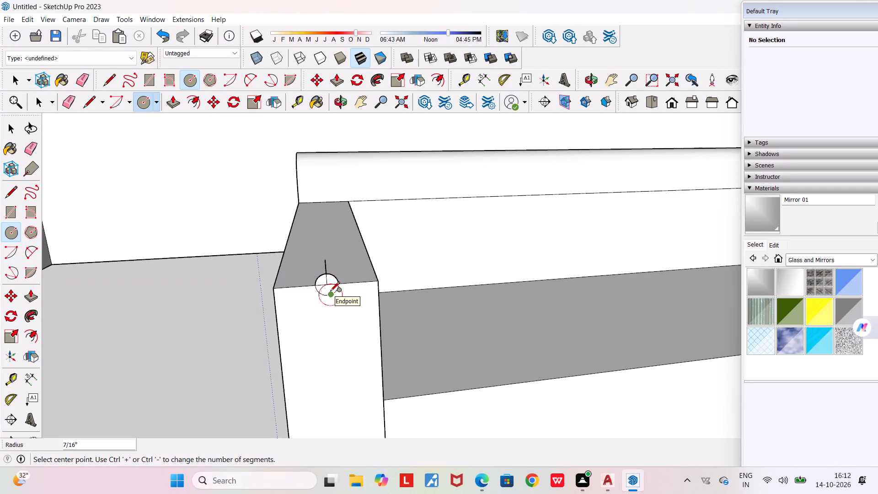
key(ctrl+z)
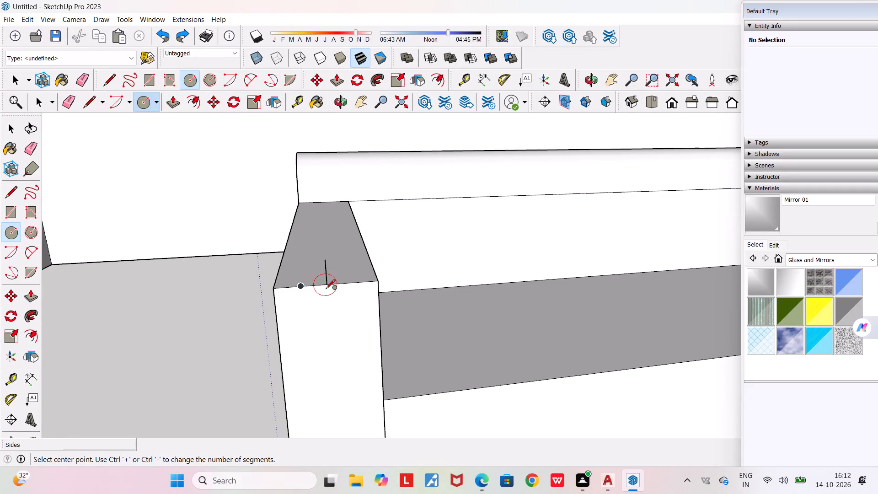
drag(326, 287, 334, 315)
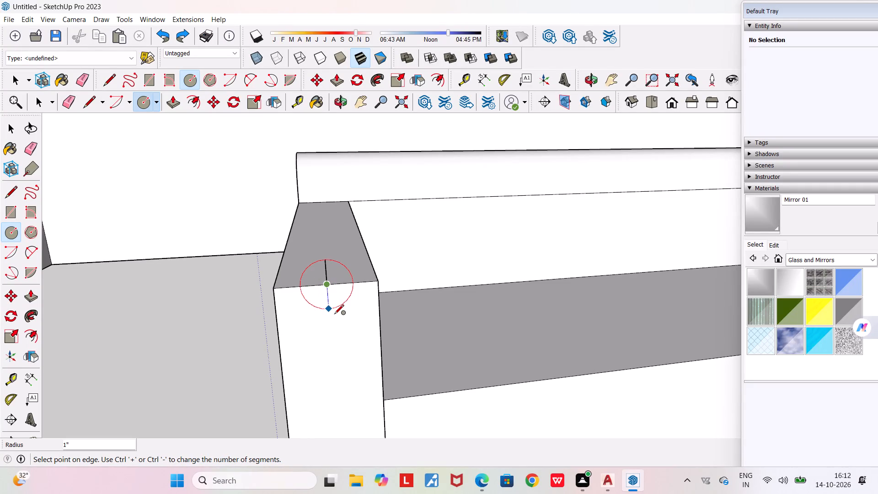
drag(334, 315, 337, 333)
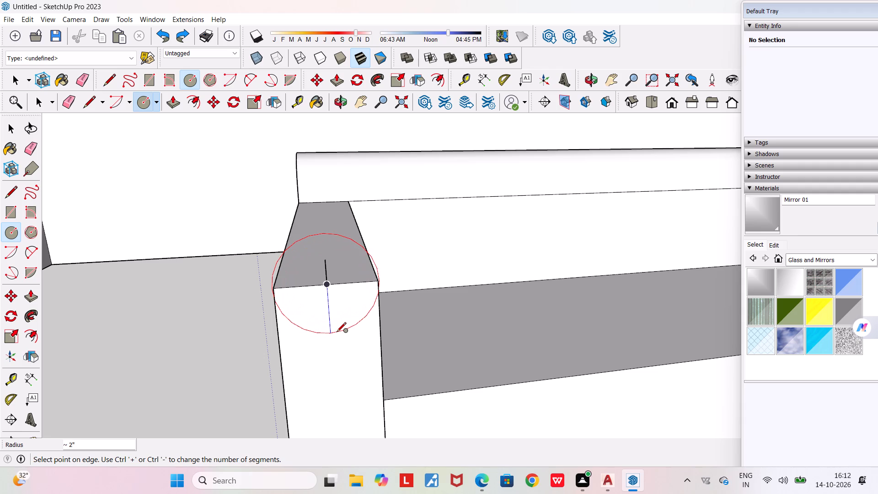
drag(337, 333, 329, 332)
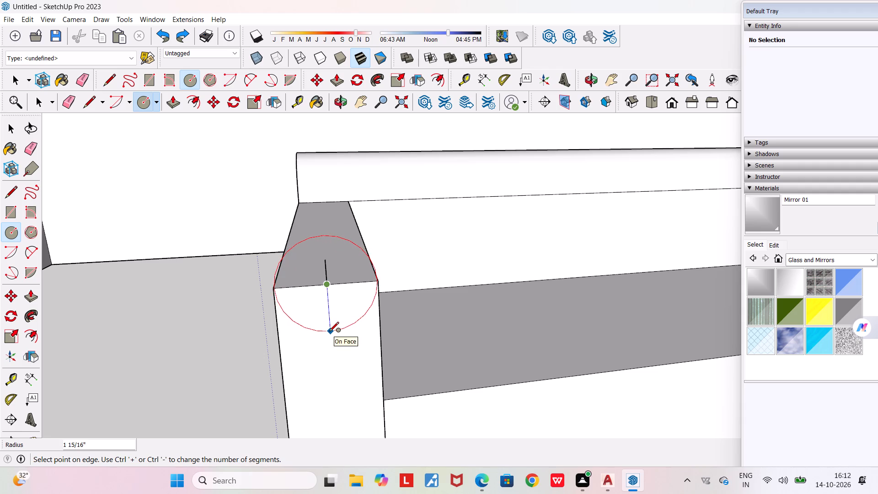
drag(329, 332, 331, 333)
click(331, 333)
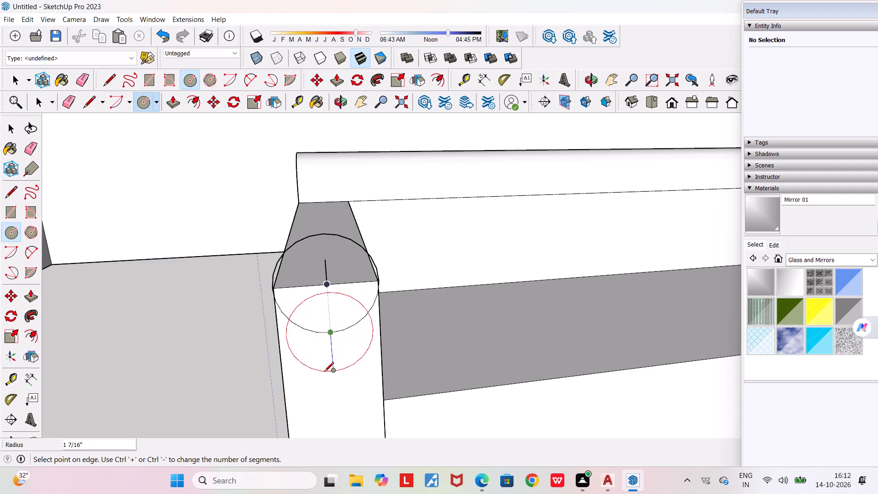
key(space)
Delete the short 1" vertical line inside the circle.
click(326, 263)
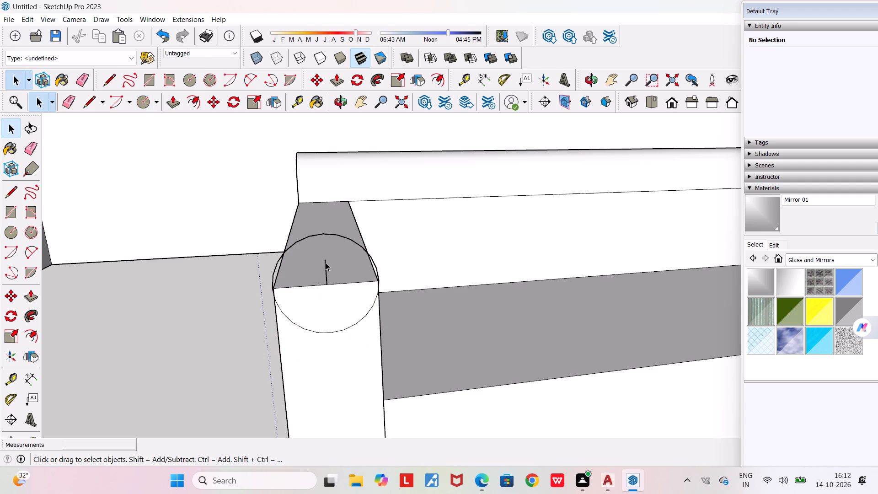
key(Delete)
Draw a vertical line from the circle's centre up to its top to form a face in the upper half.
click(82, 97)
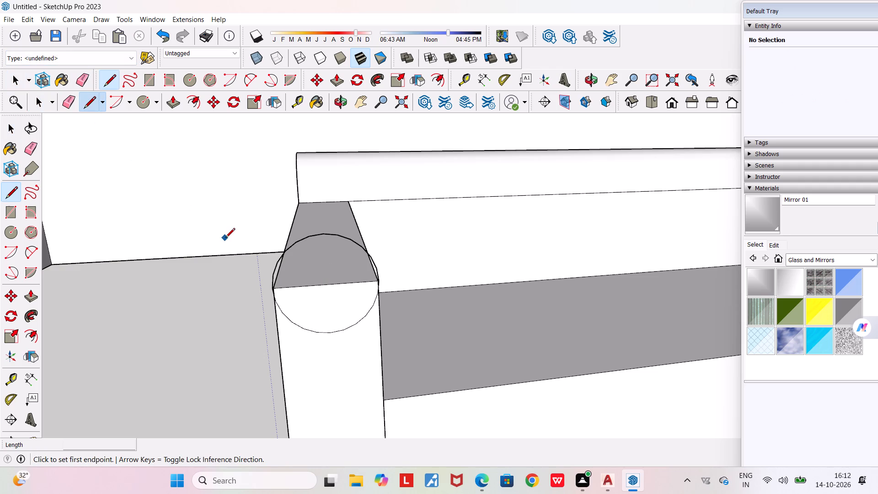
click(329, 283)
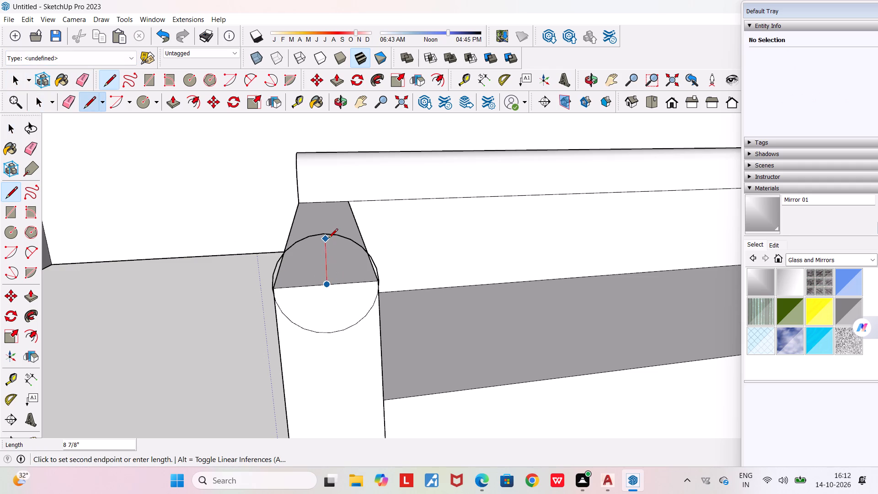
click(327, 237)
key(space)
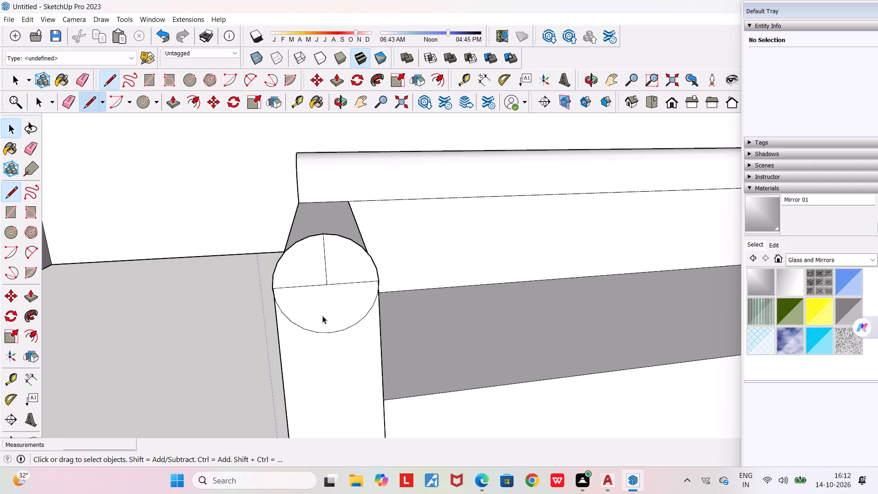
Erase the circle's lower arc and the vertical line inside it, leaving a half-round profile above the armrest front.
key(e)
drag(316, 320, 316, 320)
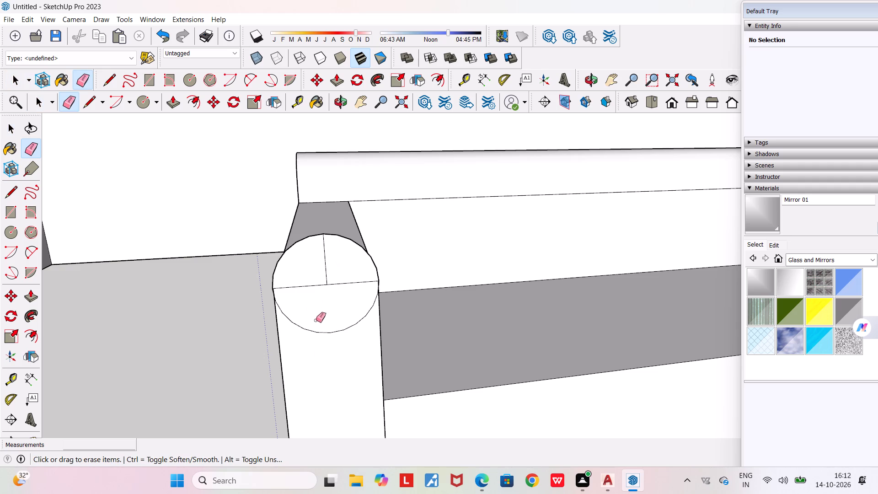
drag(316, 320, 302, 356)
drag(322, 265, 329, 267)
middle_drag(321, 334, 345, 334)
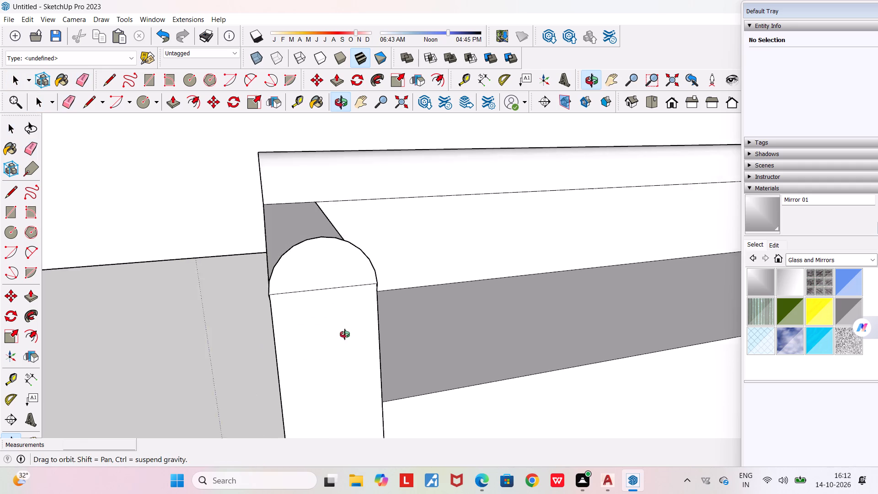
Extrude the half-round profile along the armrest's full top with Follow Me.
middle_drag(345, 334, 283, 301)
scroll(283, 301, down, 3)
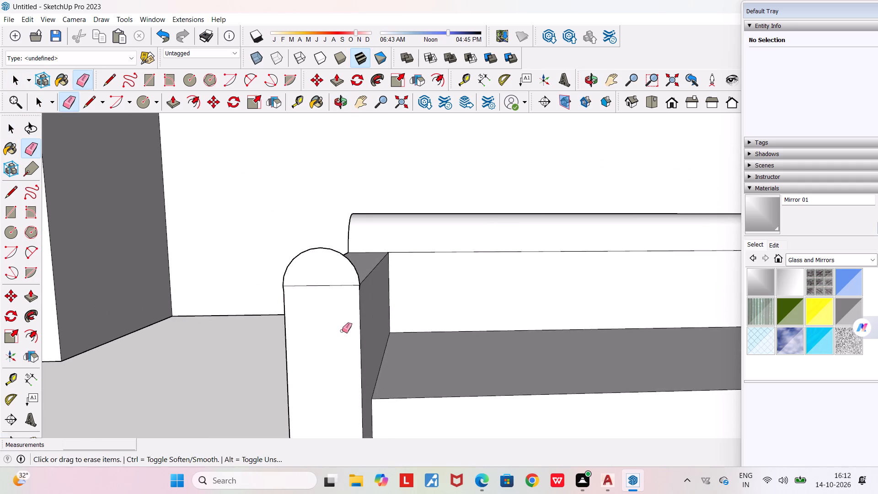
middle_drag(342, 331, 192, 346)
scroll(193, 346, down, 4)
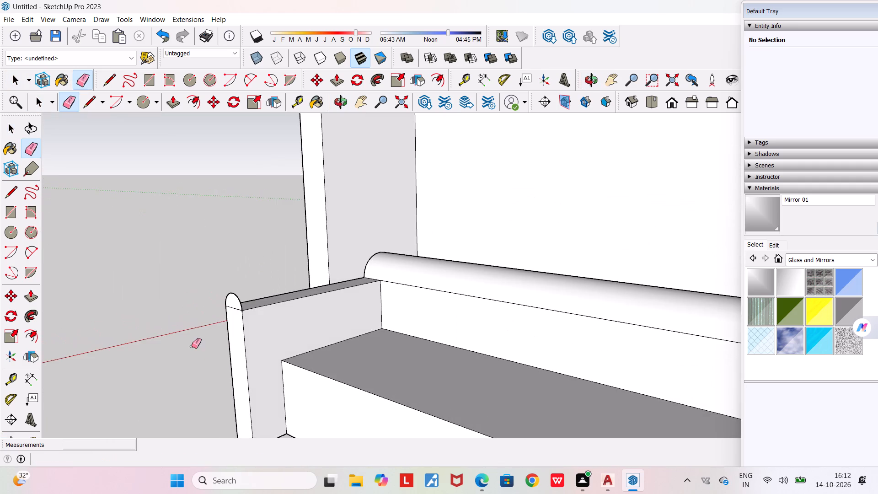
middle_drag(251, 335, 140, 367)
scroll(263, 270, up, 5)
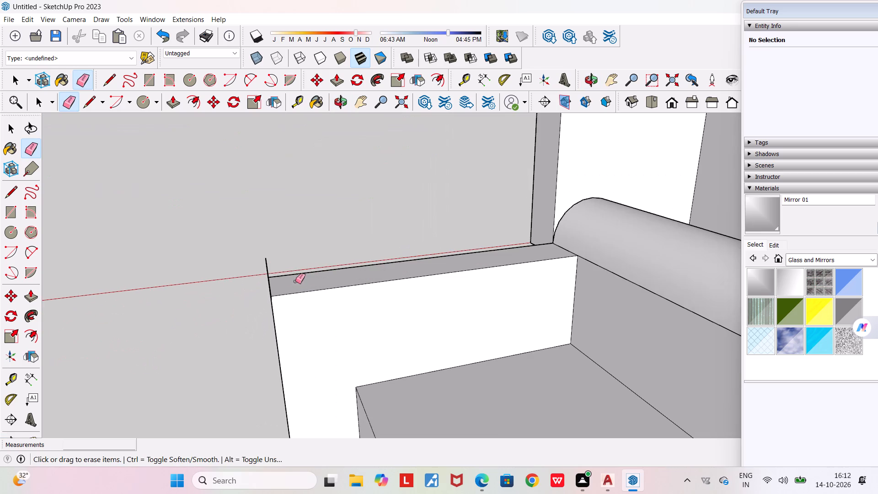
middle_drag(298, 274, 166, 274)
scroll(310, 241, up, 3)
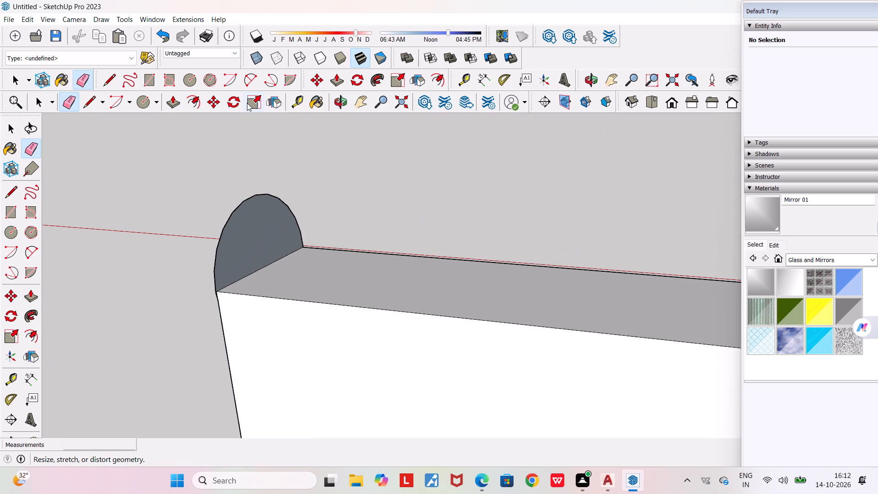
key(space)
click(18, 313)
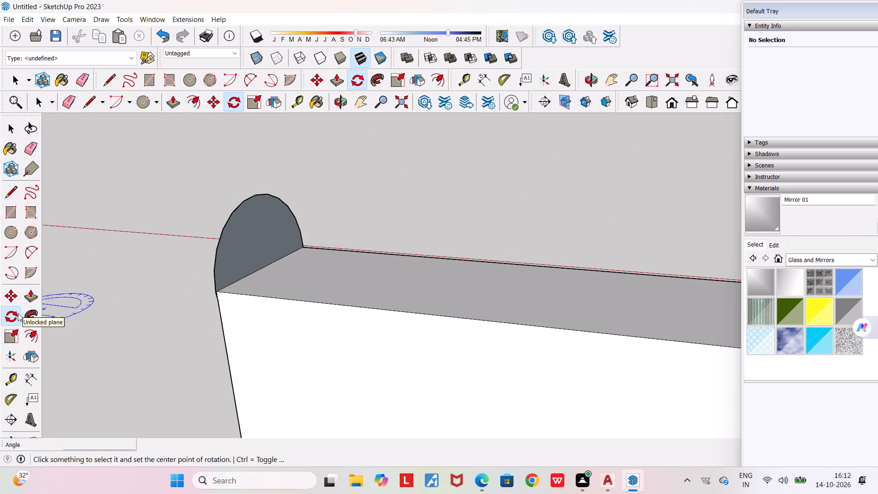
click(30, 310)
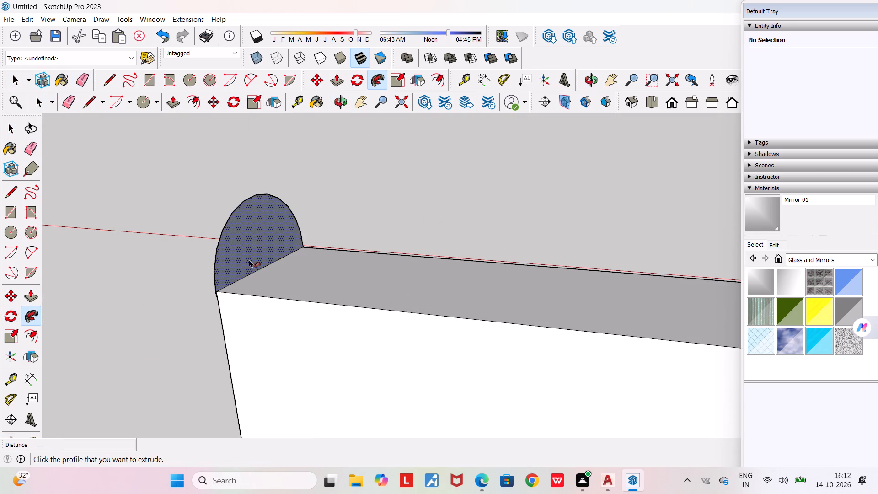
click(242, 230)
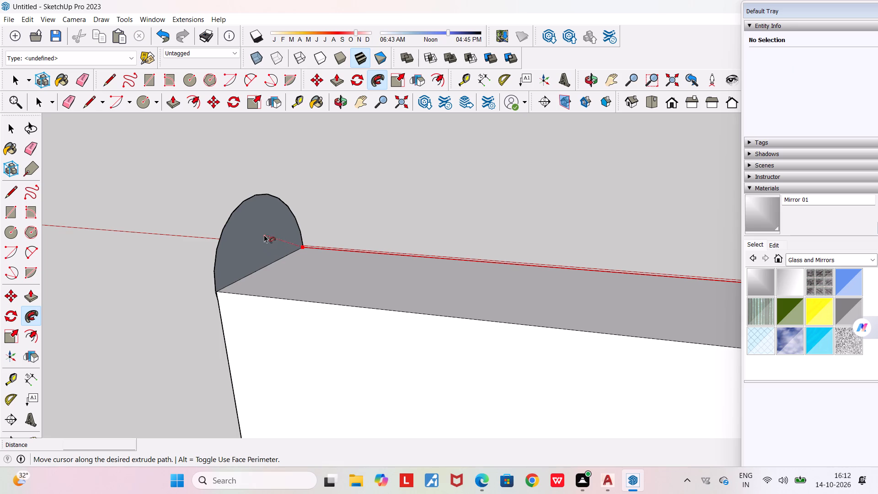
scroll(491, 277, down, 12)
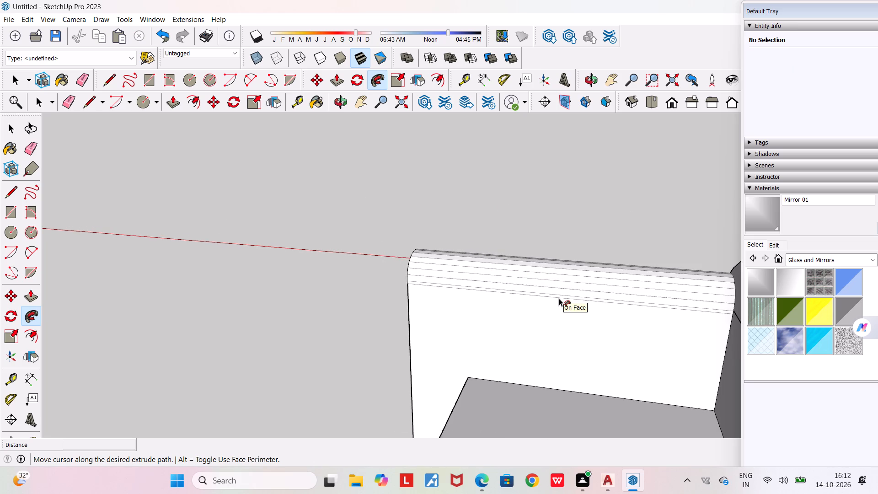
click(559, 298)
Inspect the half-round armrest top and its junction with the backrest from behind, the side and the front.
scroll(529, 334, down, 5)
middle_drag(480, 334, 350, 356)
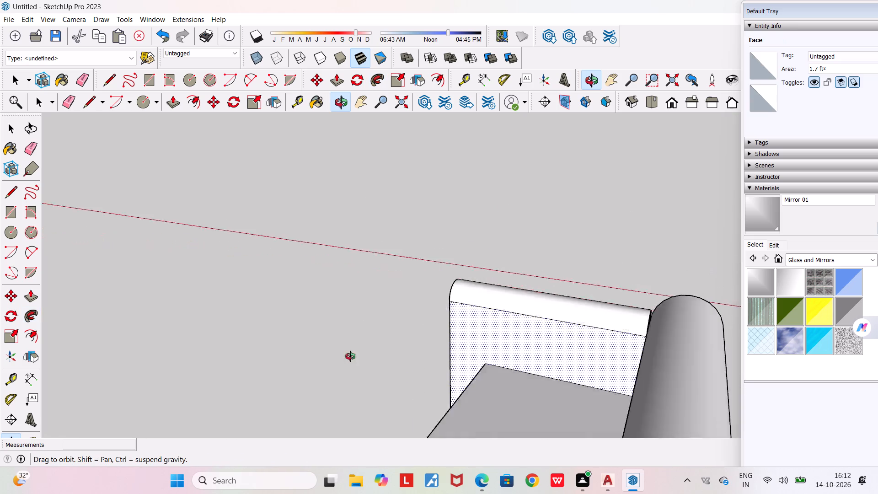
middle_drag(350, 356, 5, 365)
scroll(236, 343, down, 1)
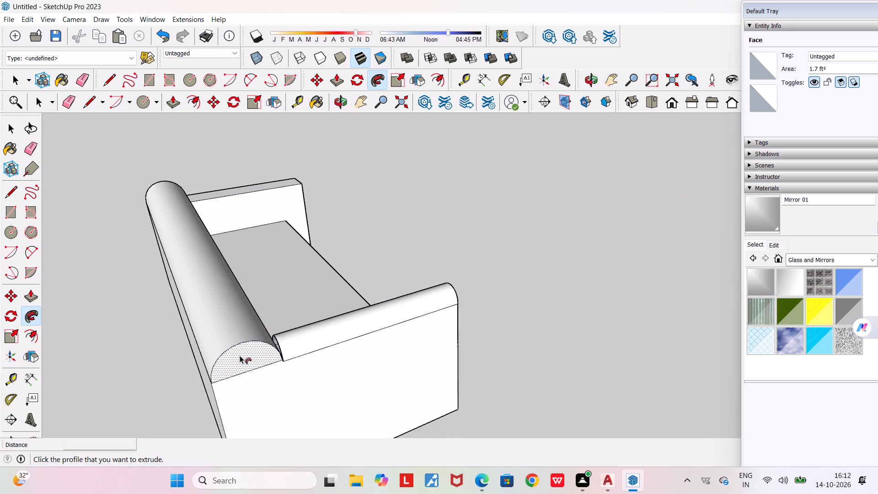
scroll(242, 356, up, 4)
scroll(295, 331, up, 12)
scroll(256, 341, up, 5)
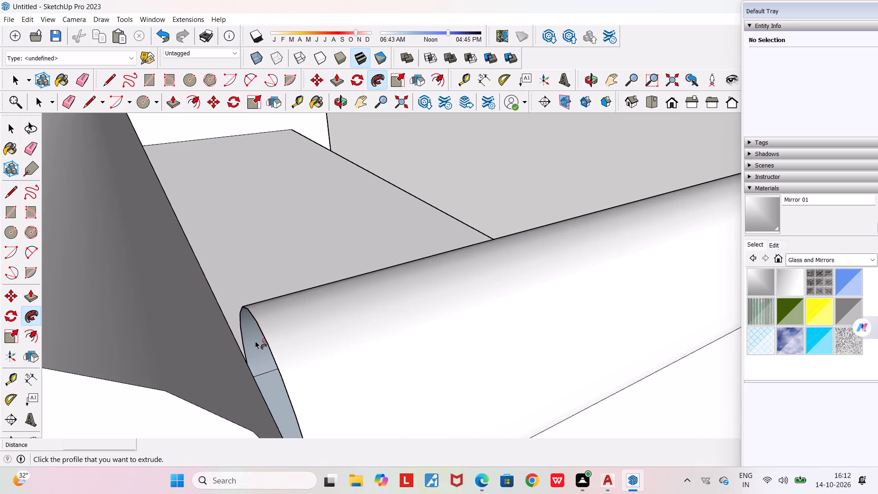
middle_drag(237, 328, 212, 275)
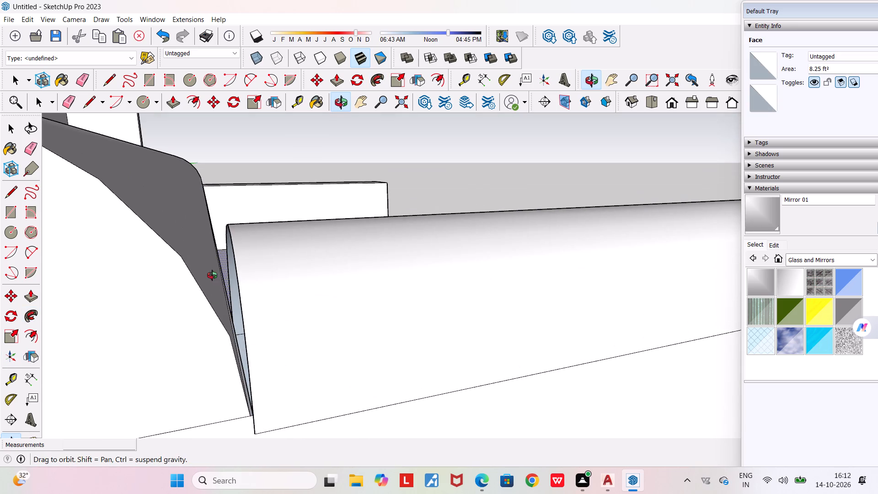
middle_drag(212, 275, 22, 321)
scroll(22, 321, down, 15)
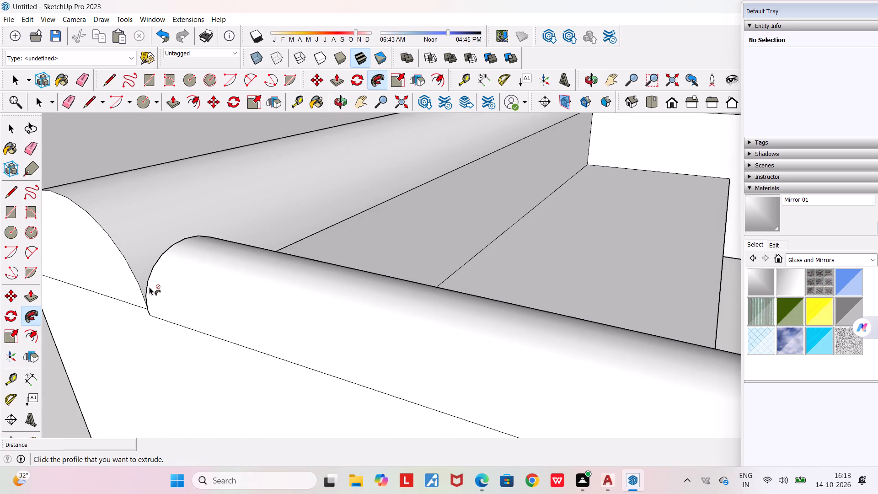
scroll(149, 287, down, 16)
scroll(149, 287, down, 5)
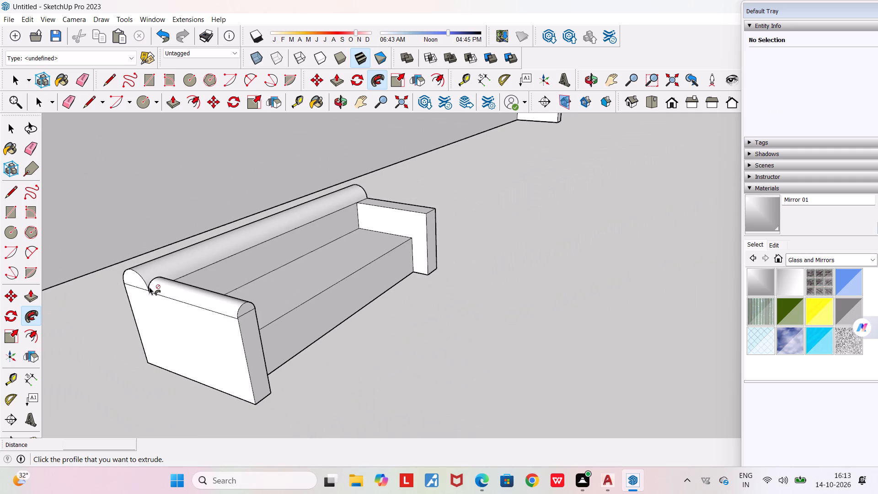
middle_drag(316, 329, 277, 329)
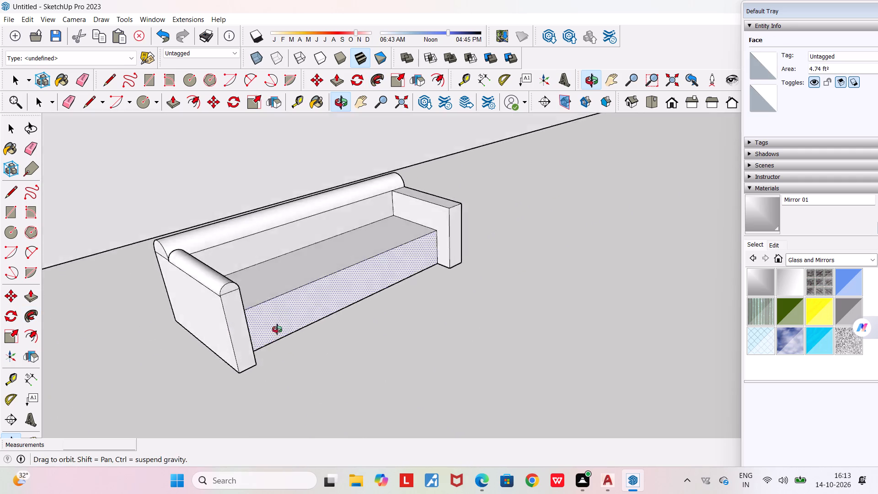
middle_drag(277, 329, 188, 258)
middle_drag(266, 289, 208, 329)
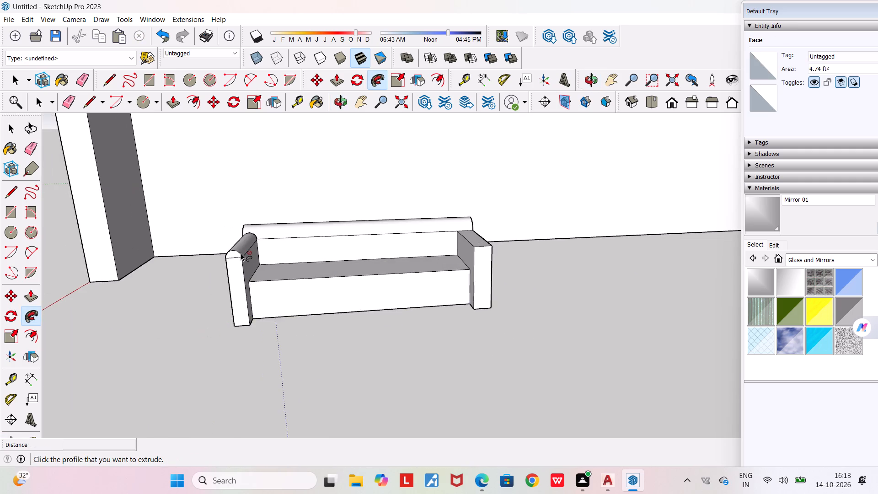
scroll(241, 253, up, 5)
Undo the armrest's half-round extrusion and all the circle and line work made for its profile.
key(ctrl+z)
key(ctrl+z)
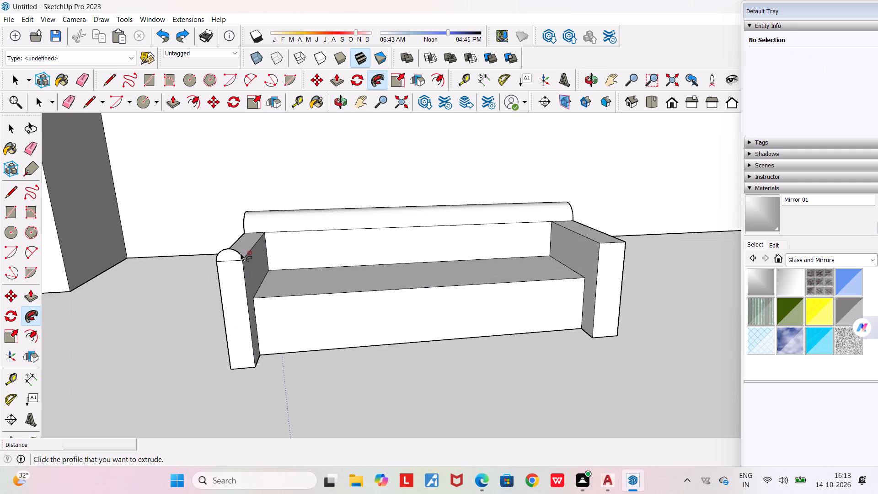
key(ctrl+z)
key(ctrl+z)
key(ctrl+z)
key(ctrl+z)
key(ctrl+z)
scroll(241, 253, down, 5)
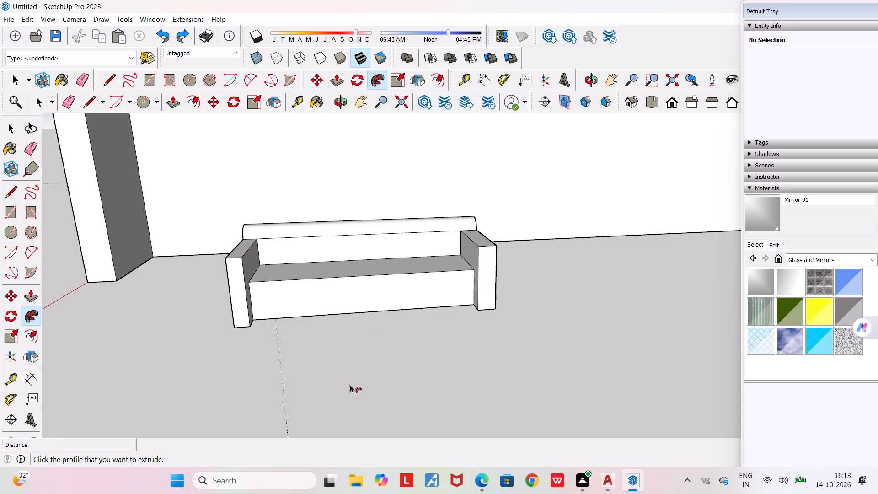
key(space)
click(354, 386)
Push the sofa seat's top face down by about 11/16".
middle_drag(340, 373, 294, 372)
scroll(294, 372, down, 8)
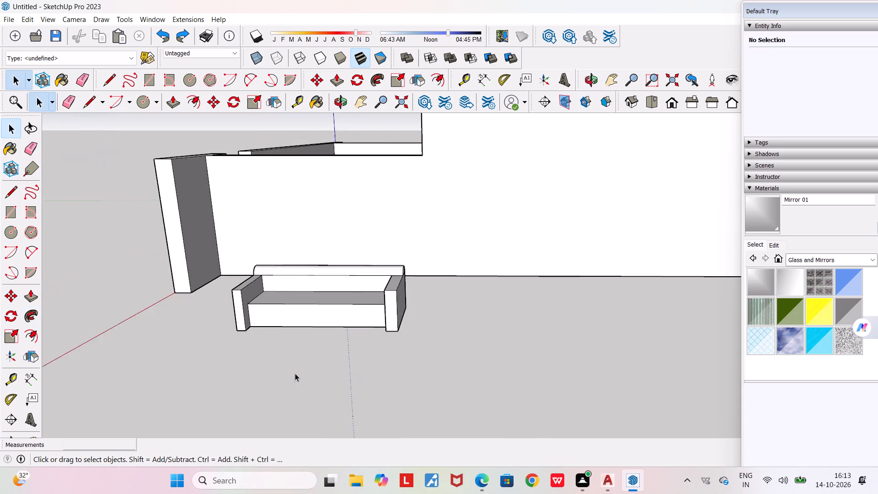
scroll(295, 373, down, 4)
middle_drag(327, 327, 345, 448)
scroll(337, 442, down, 16)
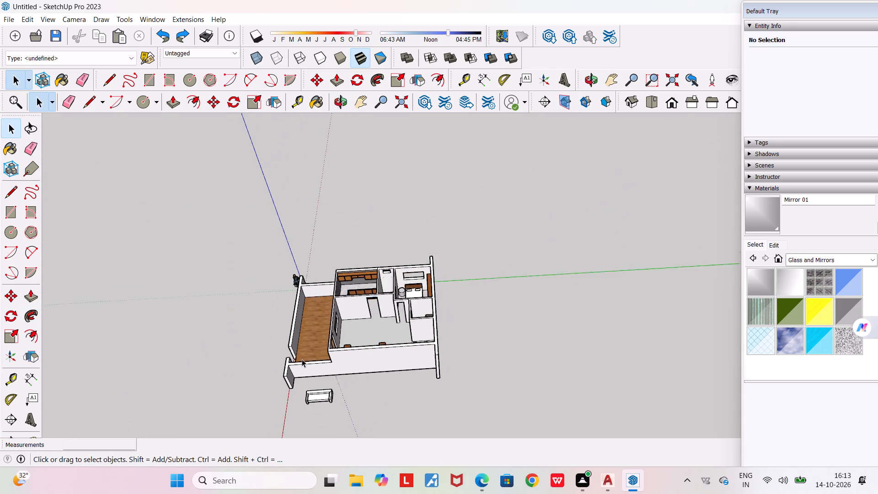
scroll(302, 359, down, 2)
scroll(310, 400, up, 12)
scroll(305, 388, up, 10)
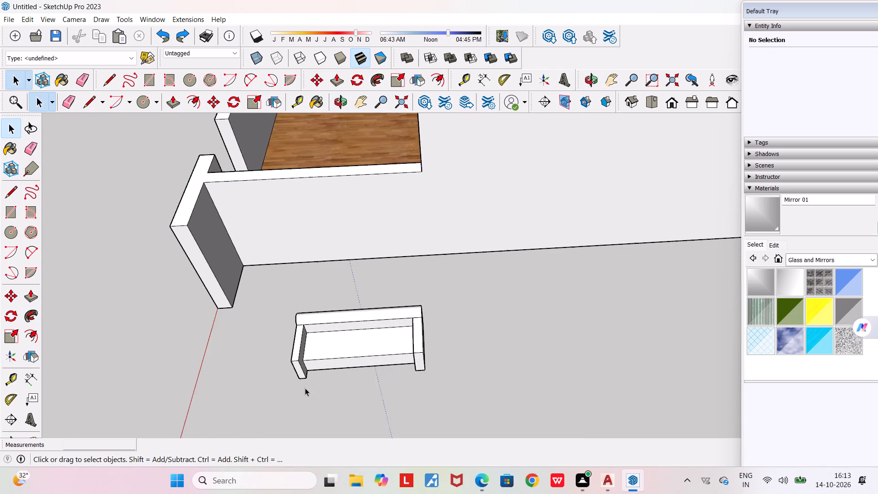
scroll(305, 388, up, 5)
scroll(347, 330, up, 5)
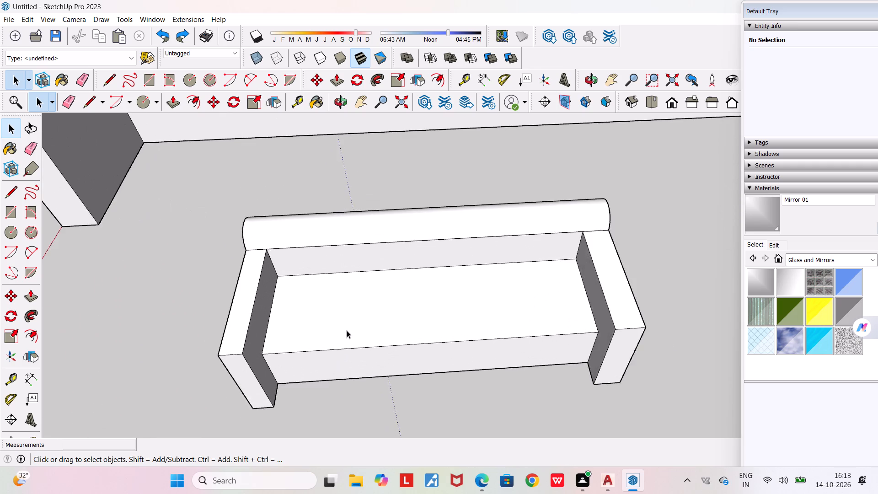
scroll(347, 330, up, 6)
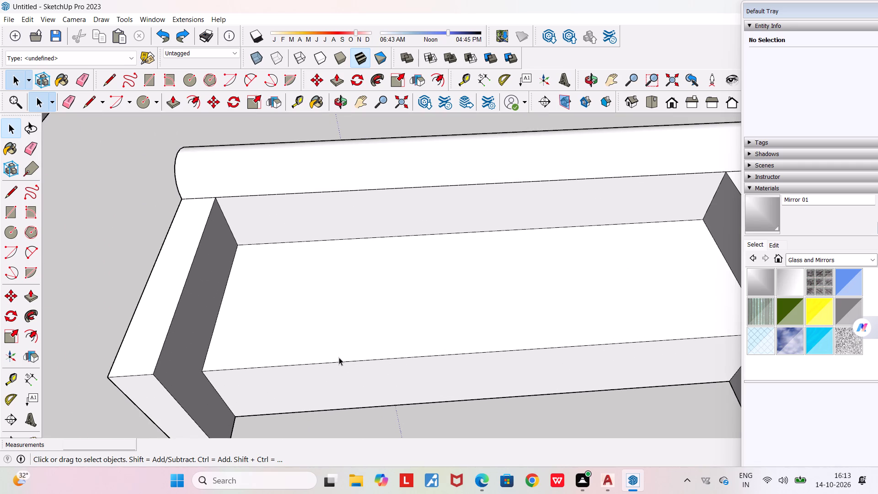
click(180, 107)
click(379, 306)
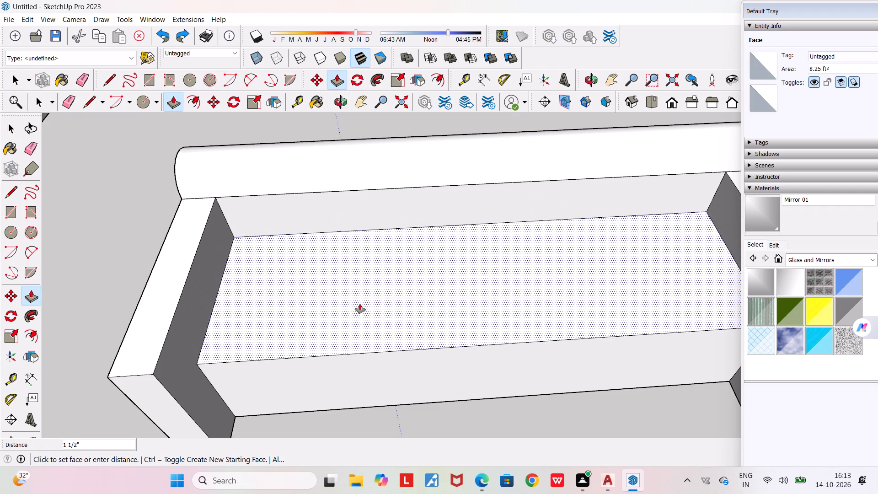
click(362, 314)
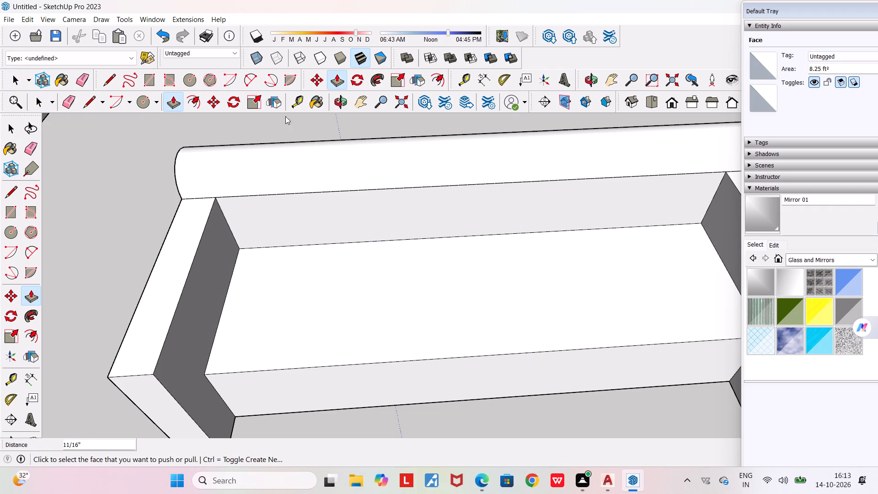
Offset the outline of the seat's top face inward by about 3/8".
click(193, 99)
click(276, 335)
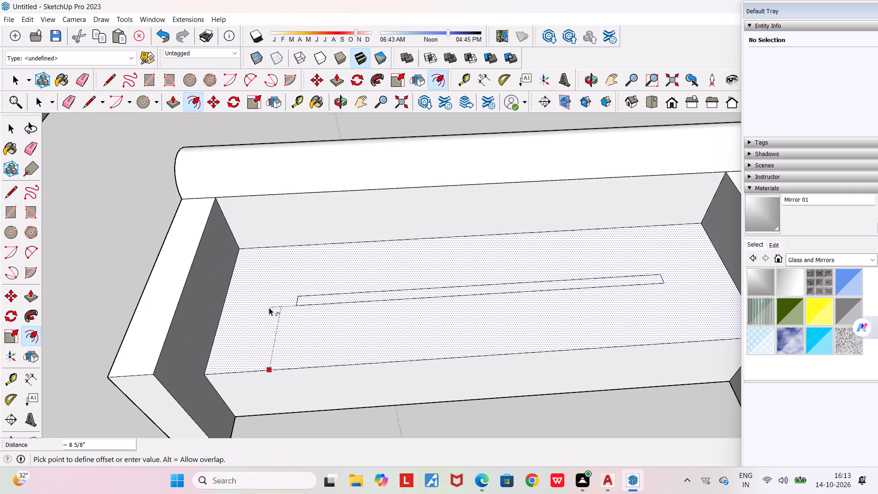
click(271, 366)
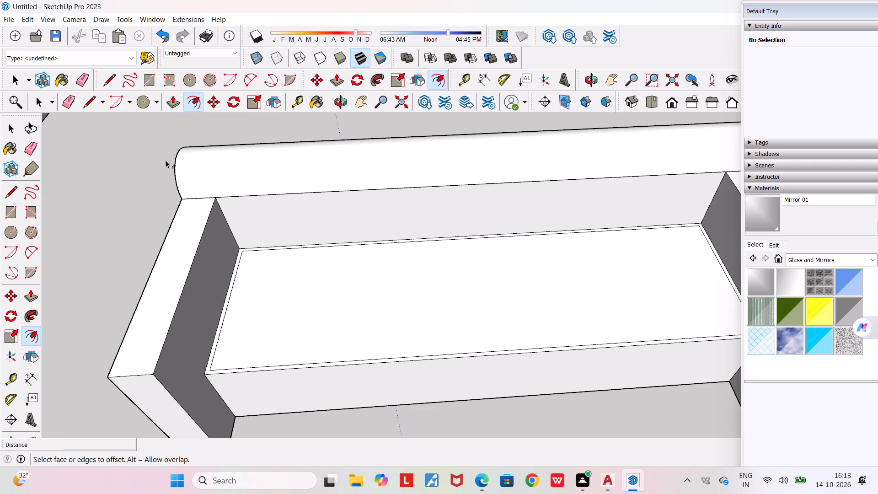
Examine the seat's inset outline and the whole sofa from above and from the front.
scroll(166, 160, down, 4)
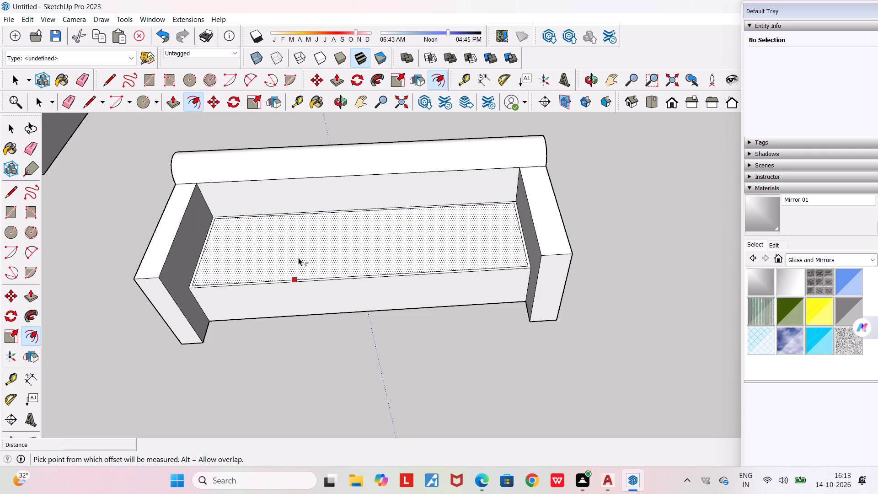
scroll(298, 258, up, 5)
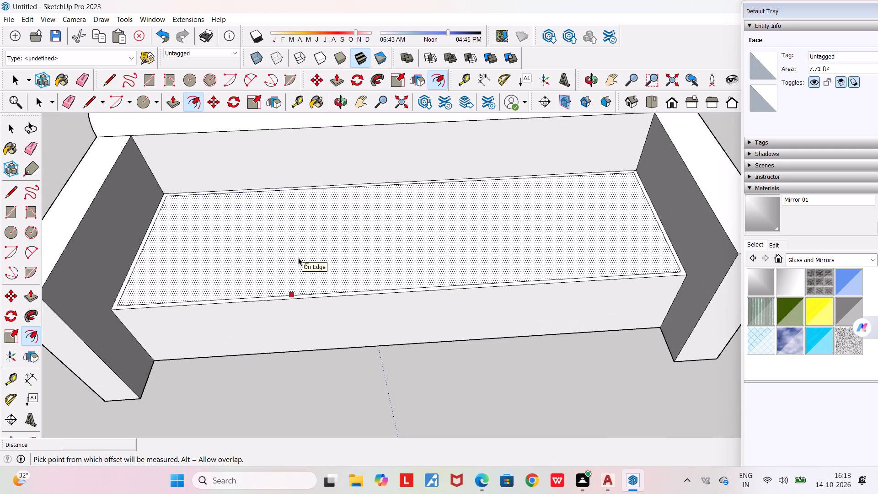
scroll(298, 258, down, 2)
middle_drag(437, 408, 424, 395)
scroll(424, 395, down, 2)
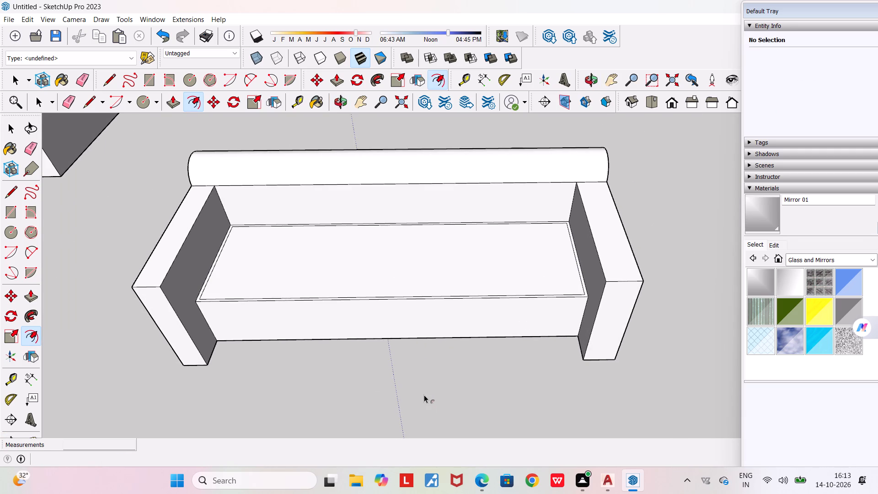
key(space)
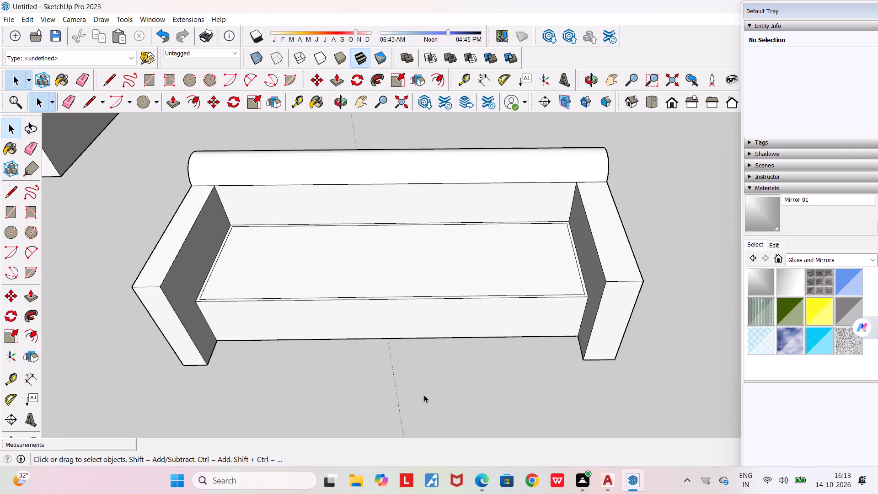
key(space)
scroll(602, 365, down, 2)
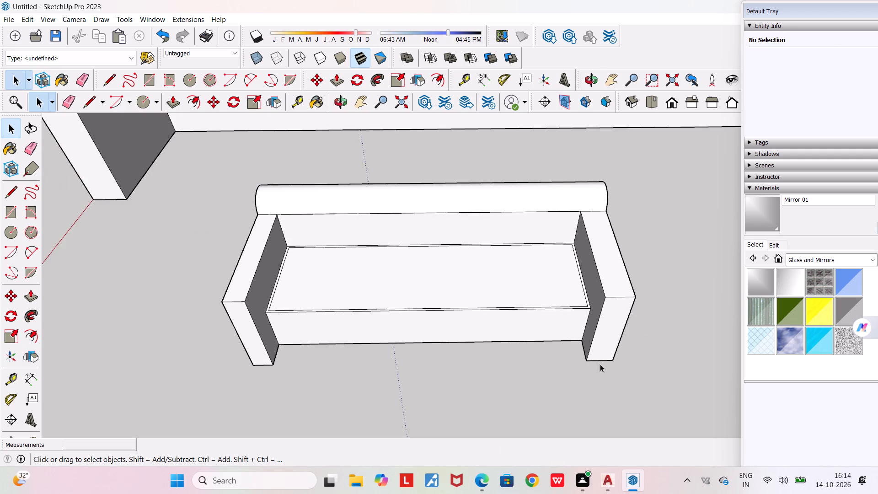
middle_drag(600, 364, 677, 400)
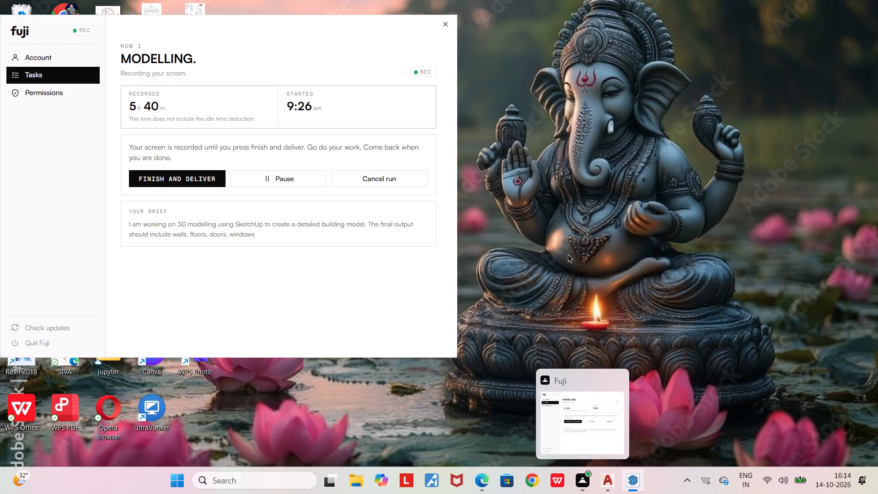
scroll(466, 295, up, 3)
middle_drag(462, 295, 399, 305)
scroll(399, 305, down, 4)
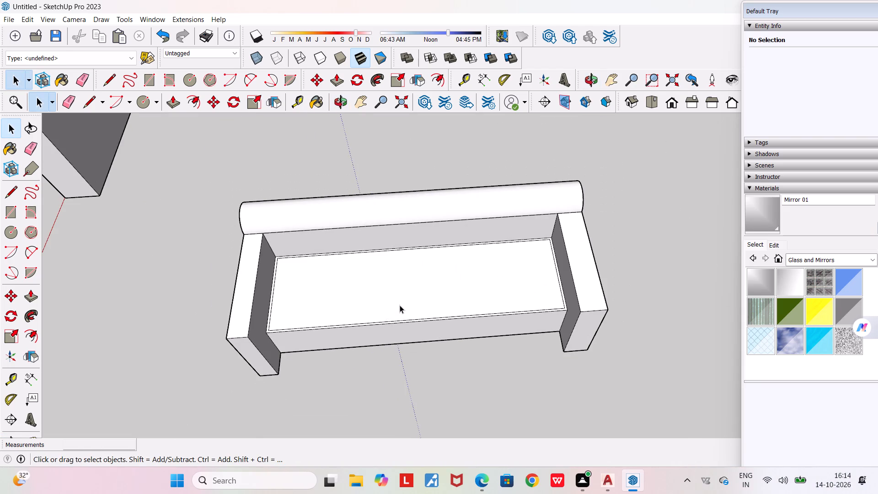
middle_drag(455, 351, 427, 324)
scroll(427, 324, down, 3)
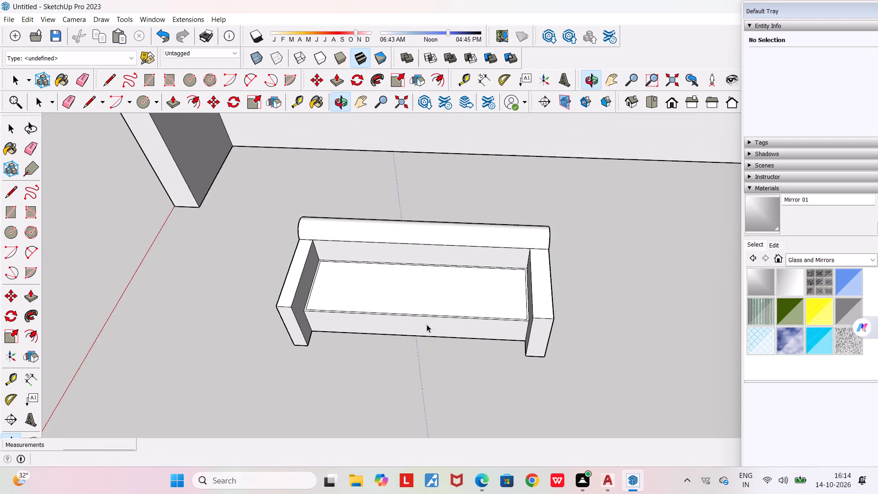
middle_drag(427, 324, 500, 227)
scroll(362, 310, up, 6)
middle_drag(375, 318, 321, 339)
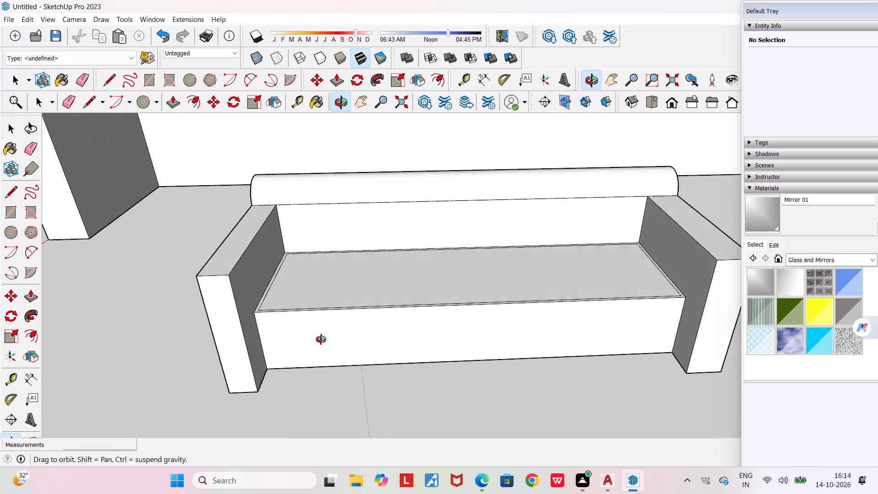
middle_drag(321, 339, 310, 344)
scroll(364, 308, up, 1)
scroll(364, 308, down, 2)
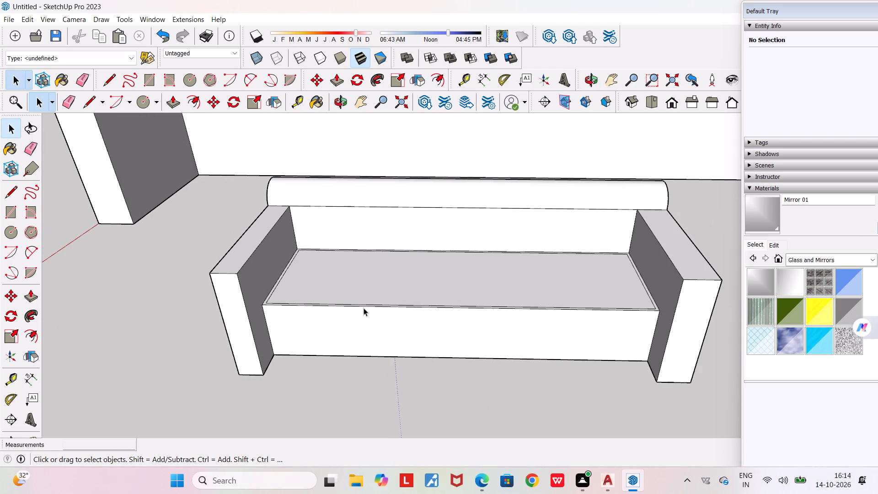
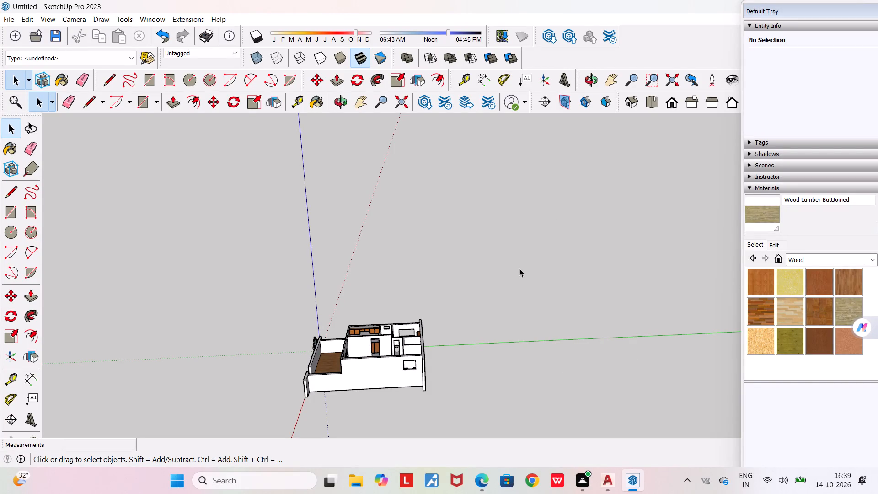
Examine the whole furnished floor plan of the house from above.
scroll(370, 295, up, 1)
middle_drag(380, 301, 445, 308)
scroll(445, 308, down, 13)
middle_drag(396, 341, 398, 471)
scroll(375, 348, up, 2)
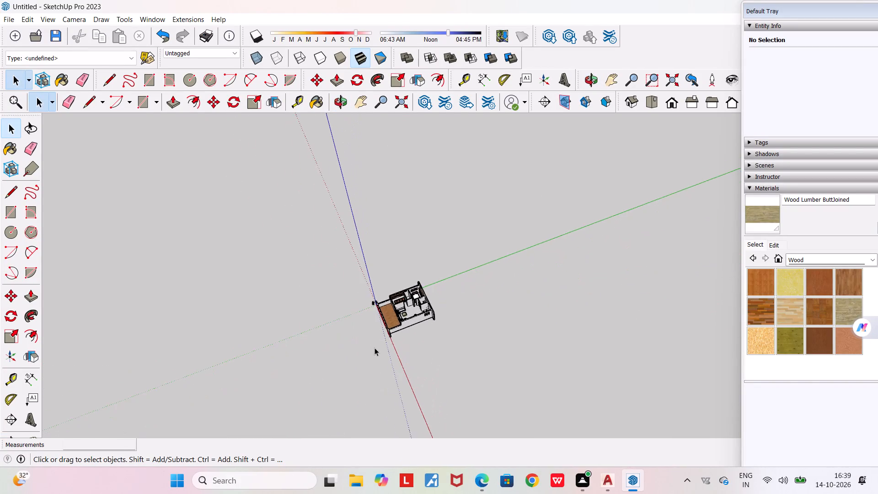
scroll(375, 348, up, 14)
middle_drag(414, 357, 588, 439)
scroll(507, 264, up, 2)
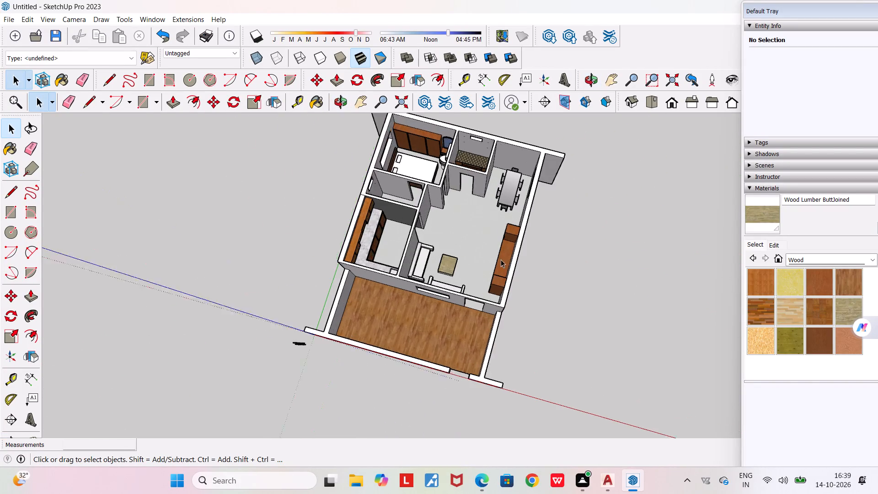
scroll(501, 259, up, 4)
middle_drag(486, 243, 568, 252)
scroll(568, 252, down, 7)
middle_drag(549, 243, 529, 231)
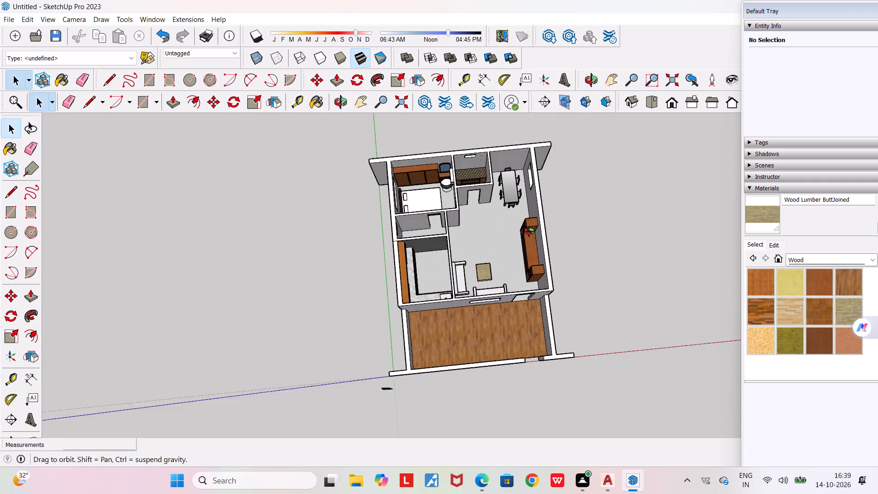
Inspect the living room seating, kitchen and dining area up close from above the walls.
middle_drag(529, 231, 288, 165)
scroll(491, 267, up, 5)
middle_drag(463, 242, 402, 203)
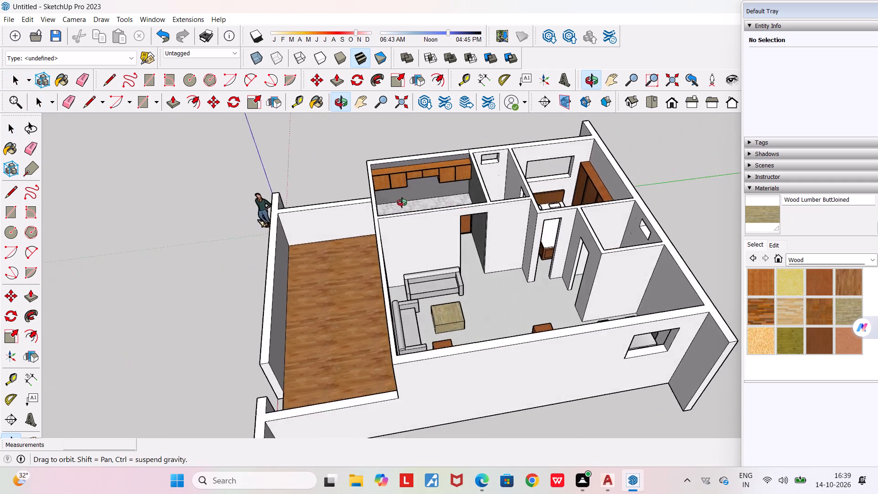
middle_drag(402, 203, 399, 201)
scroll(399, 201, down, 4)
scroll(453, 249, up, 6)
middle_drag(452, 246, 498, 268)
scroll(487, 245, up, 1)
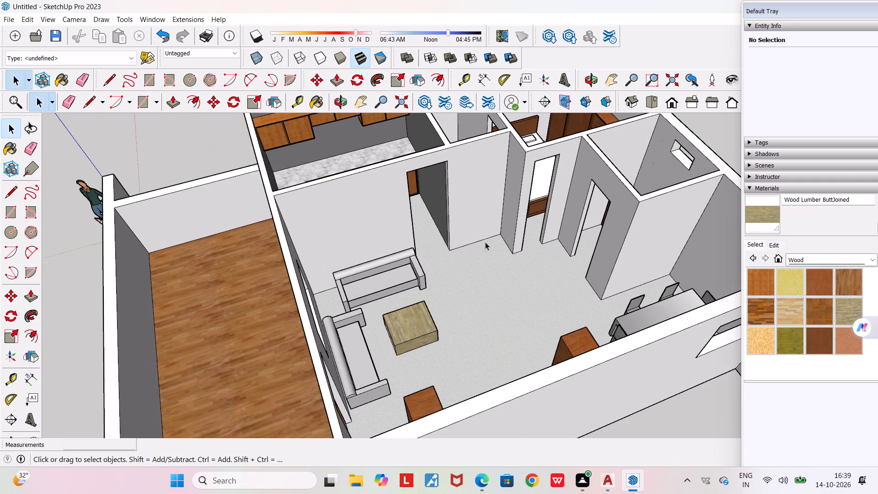
scroll(485, 242, down, 3)
middle_drag(491, 282, 639, 305)
scroll(611, 226, up, 2)
middle_drag(595, 219, 621, 199)
scroll(595, 219, up, 1)
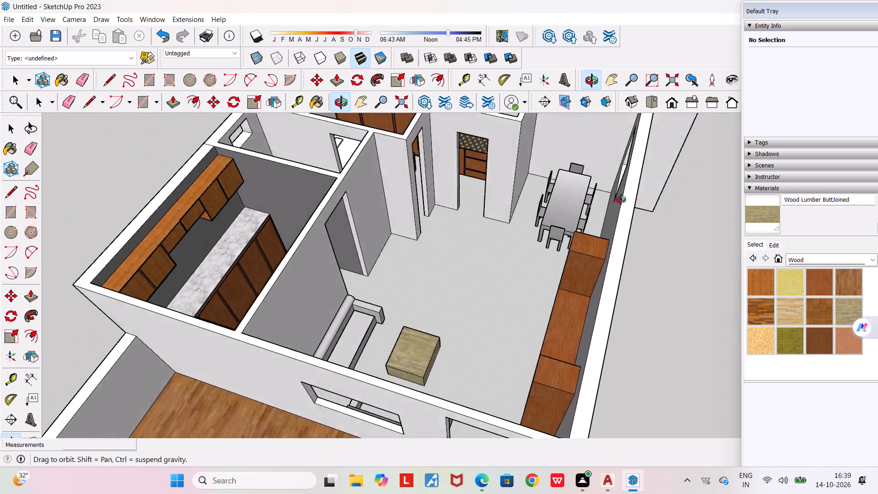
middle_drag(621, 199, 542, 137)
Examine the house from the rear outer wall, over the living room, and around to the wood-floored front area and long side wall.
scroll(542, 137, down, 3)
middle_drag(540, 191, 181, 203)
scroll(173, 199, down, 3)
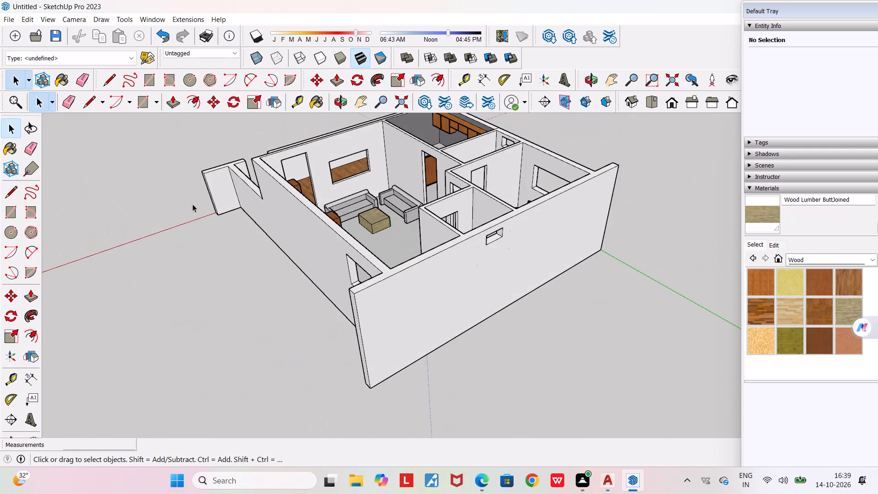
scroll(392, 185, up, 7)
middle_drag(446, 256, 563, 279)
scroll(563, 279, down, 3)
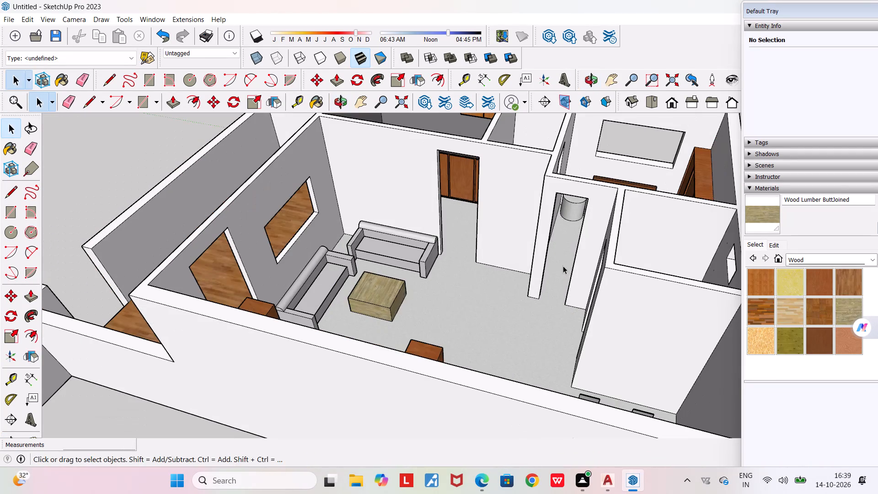
middle_drag(540, 274, 613, 242)
scroll(613, 242, down, 5)
middle_drag(525, 254, 610, 295)
scroll(610, 295, down, 5)
middle_drag(511, 303, 645, 289)
scroll(645, 289, down, 4)
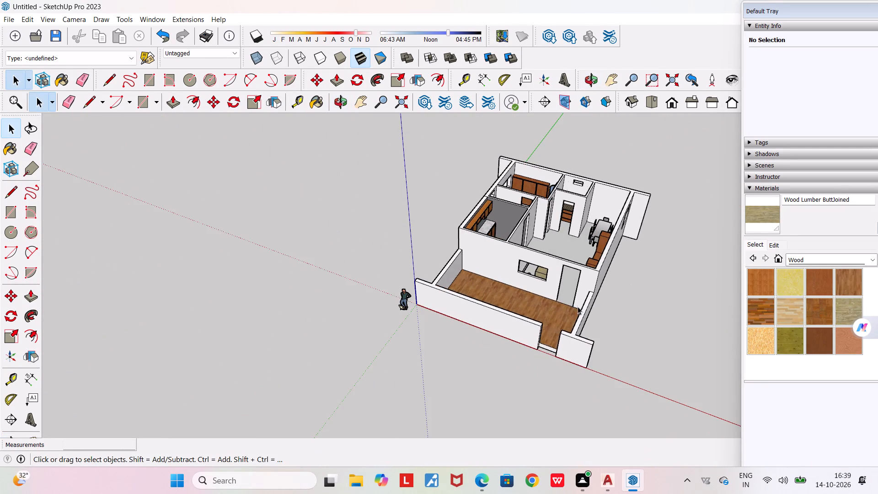
middle_drag(578, 306, 661, 354)
scroll(614, 314, up, 7)
middle_drag(516, 305, 170, 165)
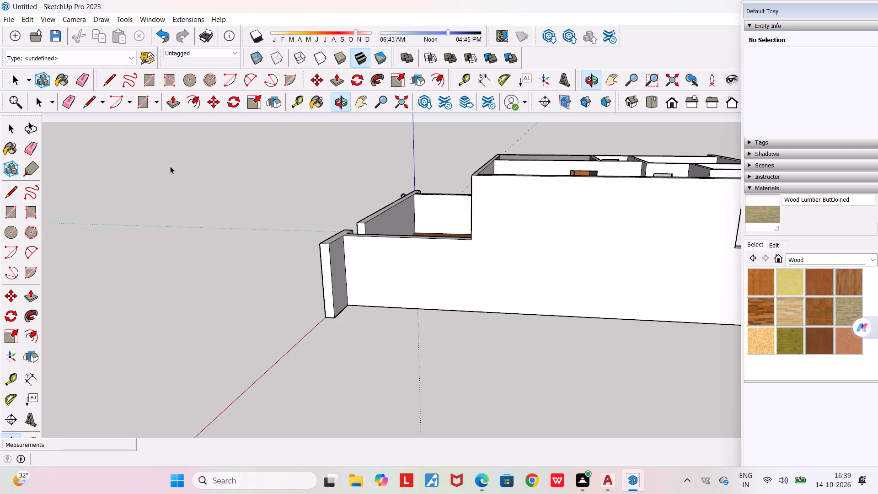
scroll(562, 250, down, 11)
middle_drag(507, 279, 633, 340)
scroll(633, 340, down, 10)
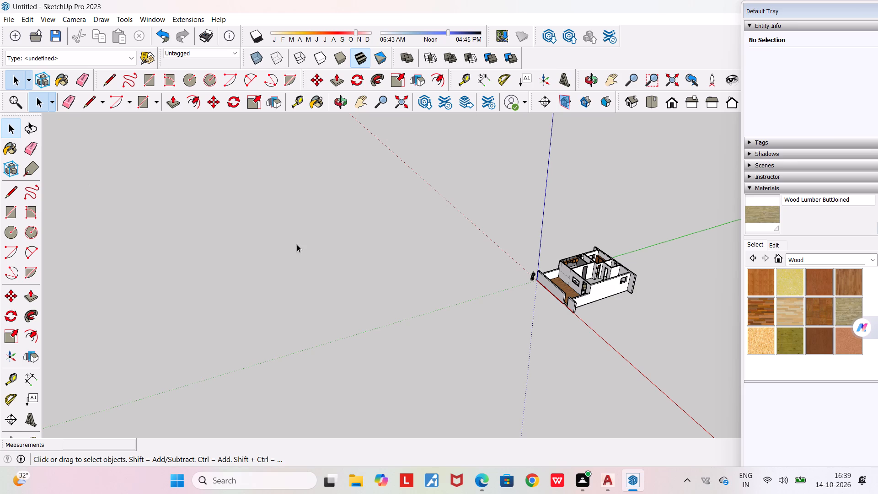
Review the overall room layout and furniture placement from above, viewing the house from several sides.
scroll(650, 274, up, 8)
middle_drag(544, 309, 580, 407)
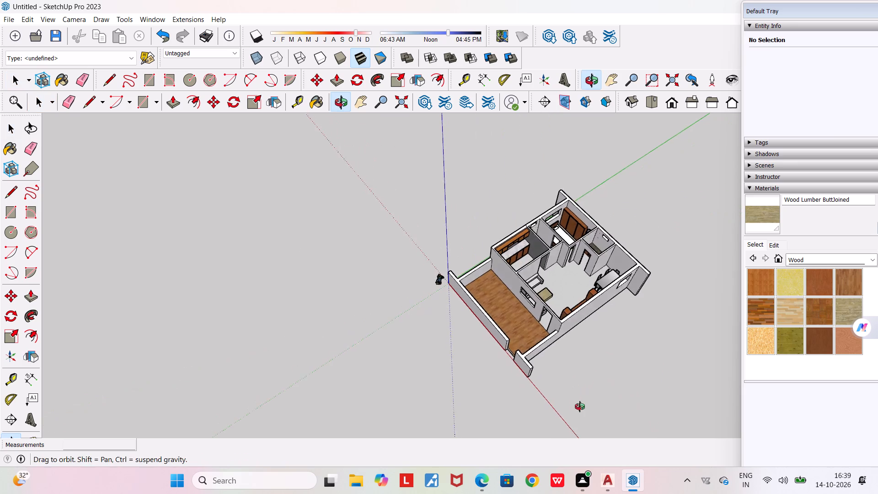
middle_drag(580, 407, 580, 407)
scroll(503, 261, up, 5)
middle_drag(547, 335, 646, 345)
scroll(551, 188, up, 1)
middle_drag(551, 188, 616, 233)
scroll(616, 233, down, 3)
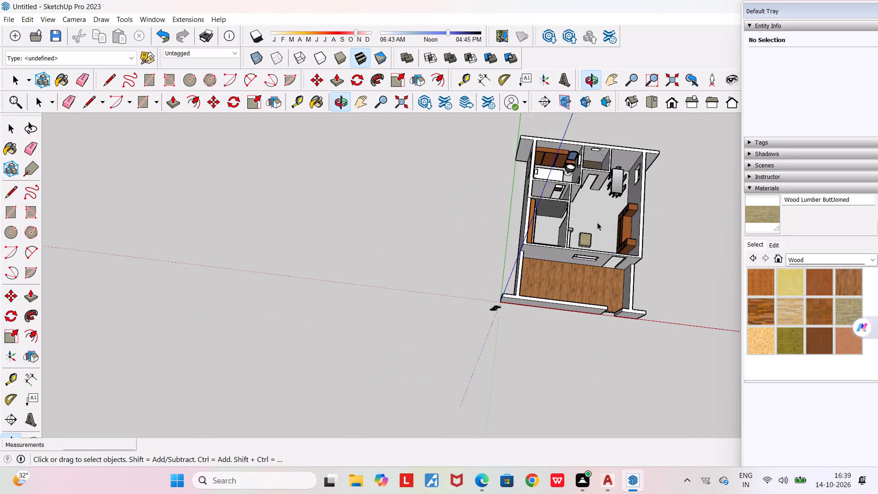
scroll(597, 222, down, 11)
middle_drag(491, 139, 169, 125)
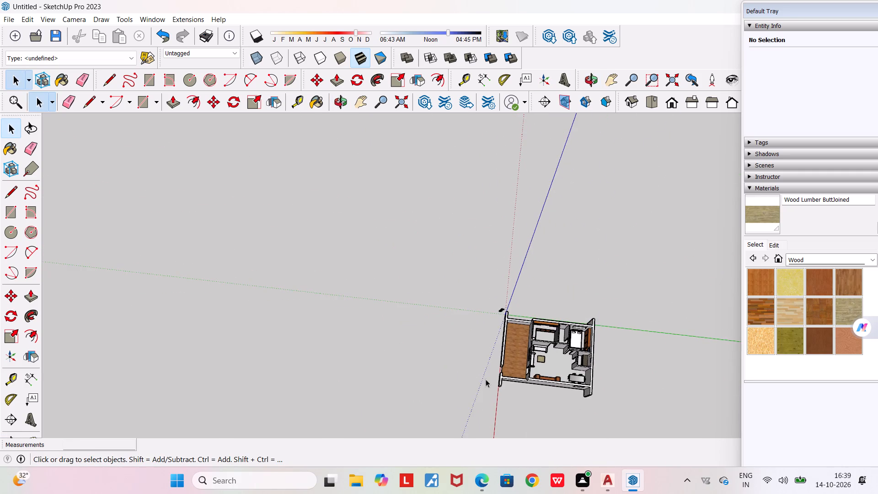
scroll(577, 363, up, 7)
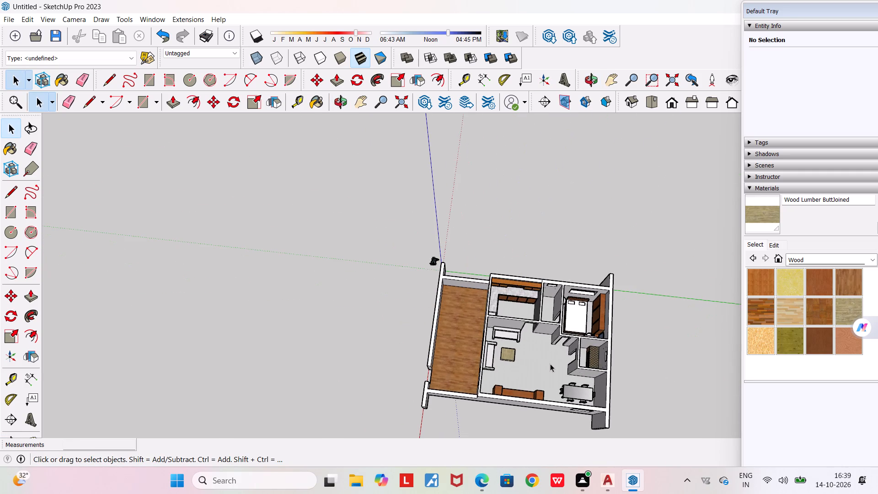
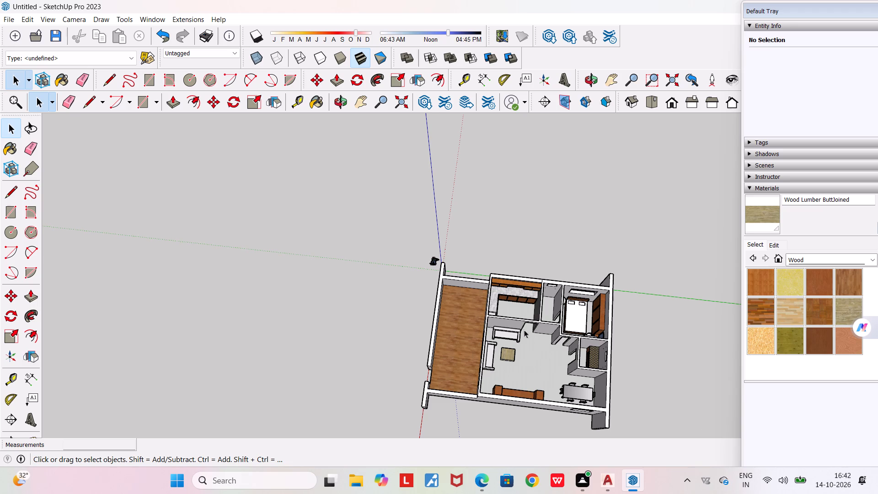
Examine the full furnished house layout from a distance, from nearly straight overhead and from steep angles.
middle_drag(499, 361, 529, 347)
scroll(530, 348, up, 1)
scroll(528, 346, down, 8)
middle_drag(536, 380, 528, 434)
scroll(518, 399, up, 3)
middle_drag(518, 398, 515, 427)
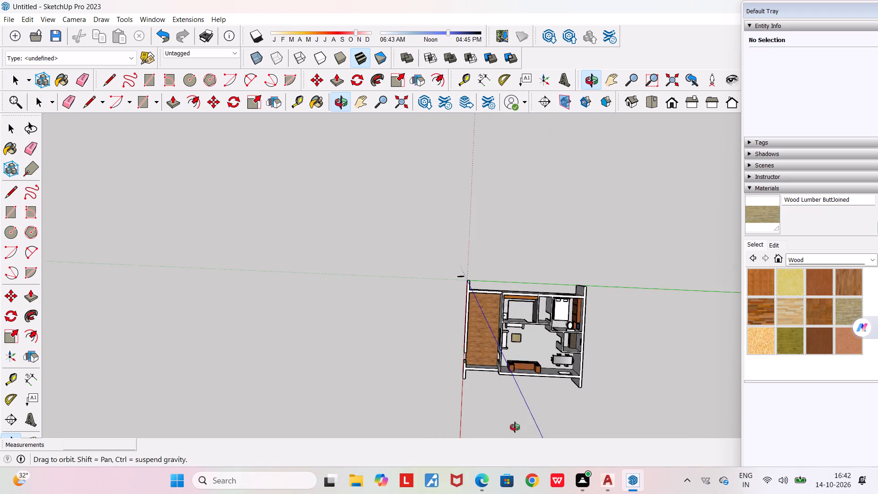
middle_drag(515, 427, 506, 390)
scroll(506, 390, down, 2)
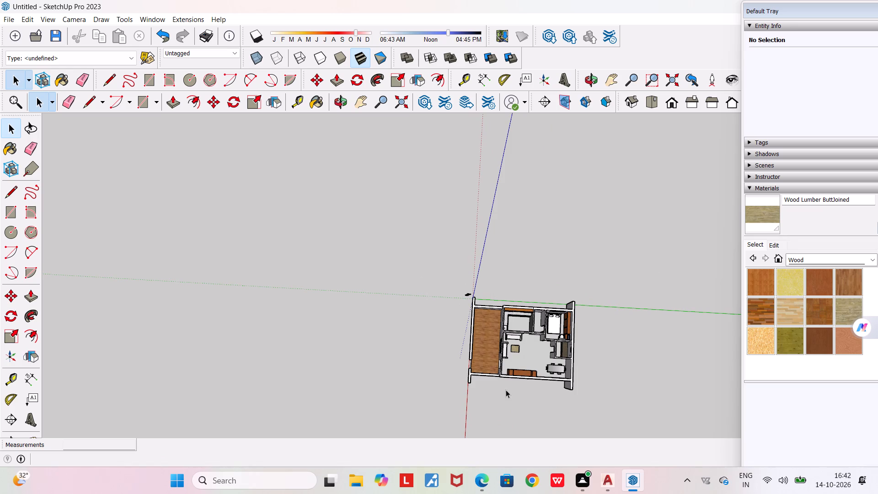
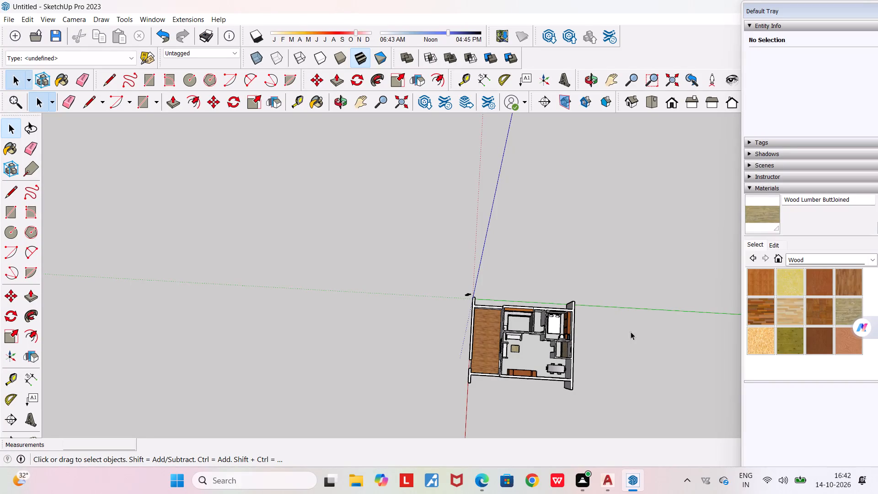
Examine the furnished rooms from above and the outer long wall with the dining window from several angles.
scroll(506, 372, up, 6)
middle_drag(505, 372, 582, 373)
scroll(584, 359, up, 3)
middle_drag(544, 344, 523, 344)
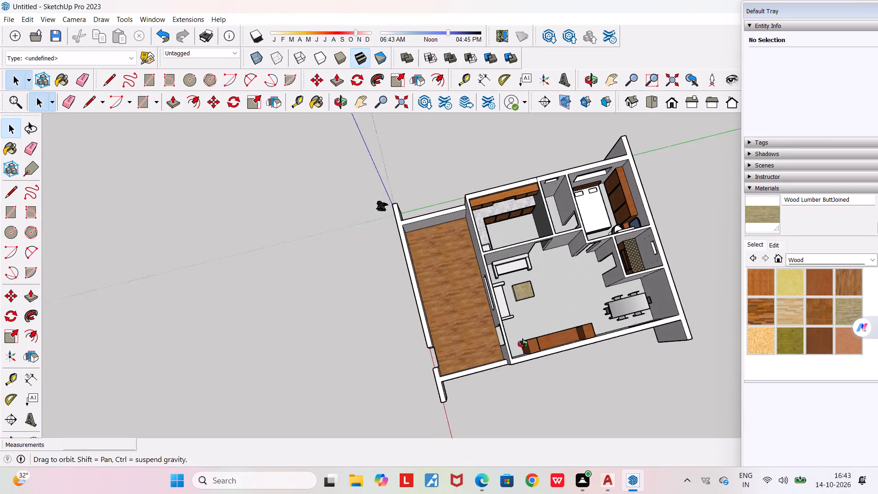
middle_drag(523, 344, 503, 344)
scroll(569, 314, up, 6)
middle_drag(562, 311, 494, 290)
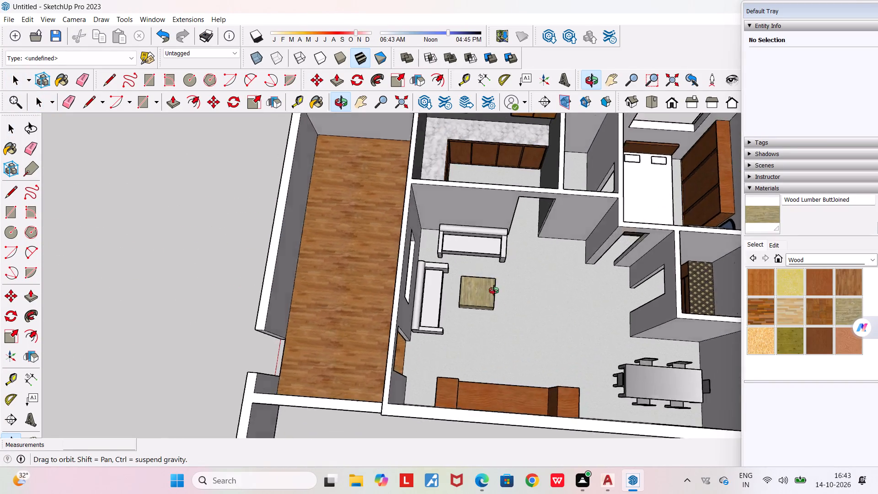
middle_drag(494, 290, 480, 292)
scroll(481, 292, down, 5)
middle_drag(505, 338, 585, 210)
scroll(585, 210, down, 3)
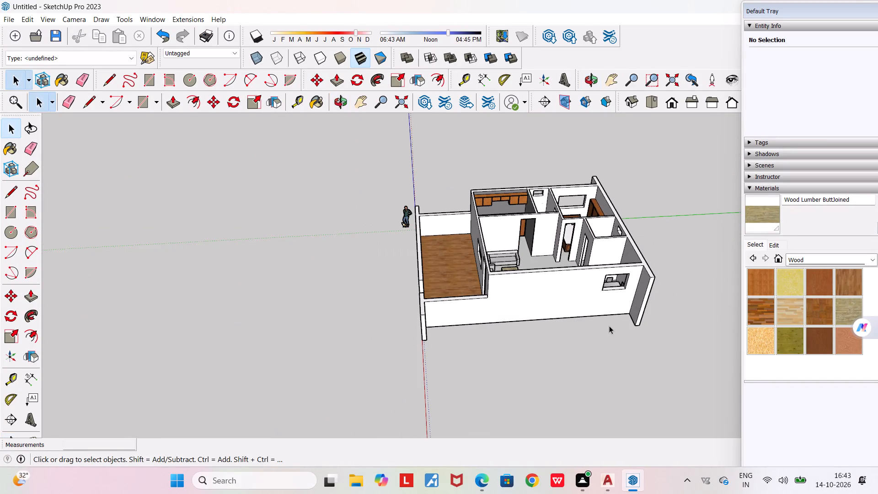
middle_drag(600, 320, 528, 287)
scroll(526, 290, down, 2)
scroll(578, 260, down, 3)
scroll(547, 292, up, 3)
middle_drag(547, 292, 551, 292)
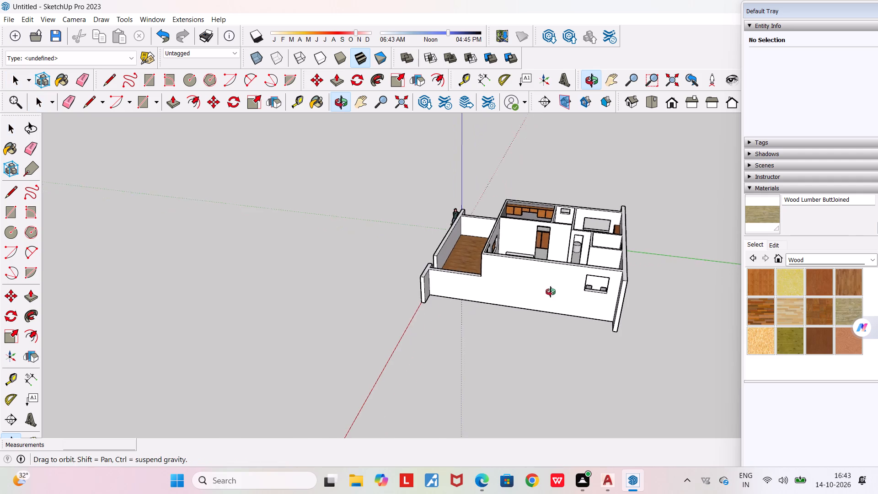
middle_drag(551, 292, 639, 235)
Measure the width of the dining window opening on the outer face of the long wall.
scroll(625, 237, up, 11)
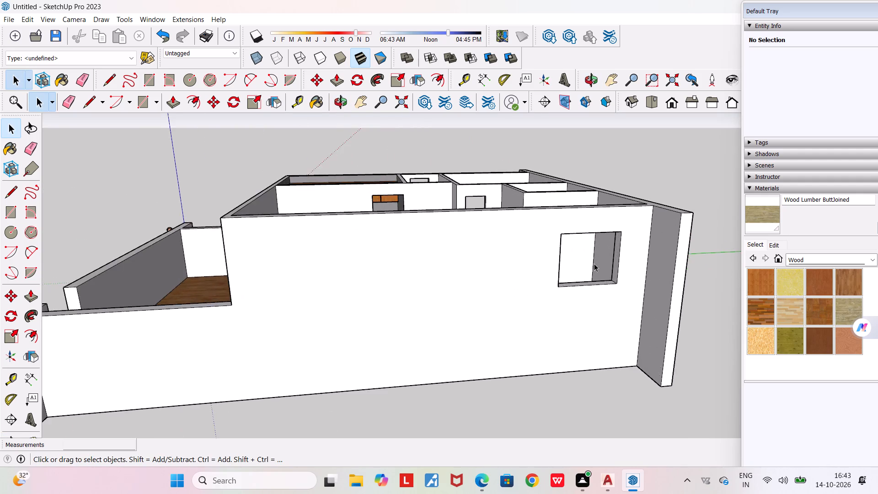
scroll(594, 263, up, 3)
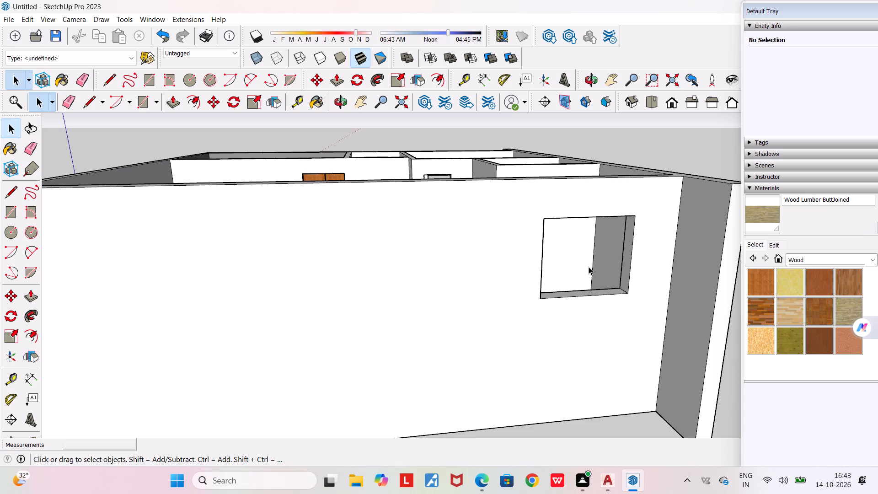
middle_drag(560, 242, 551, 229)
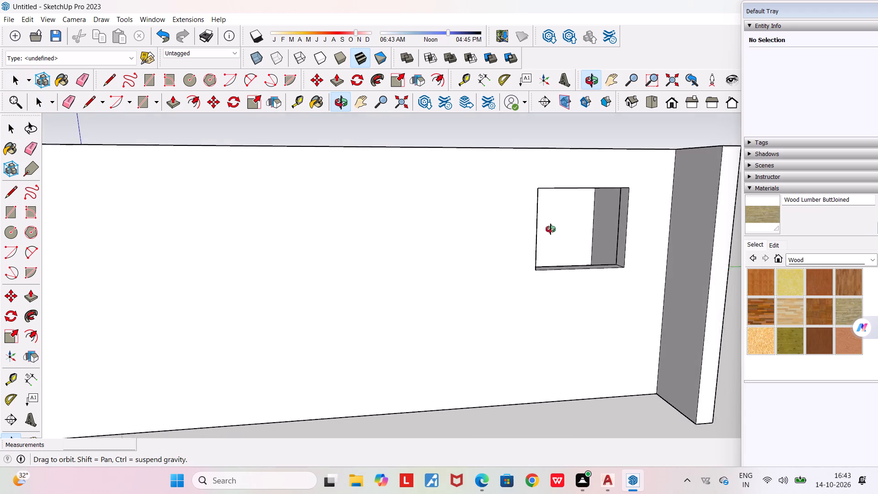
middle_drag(551, 229, 521, 268)
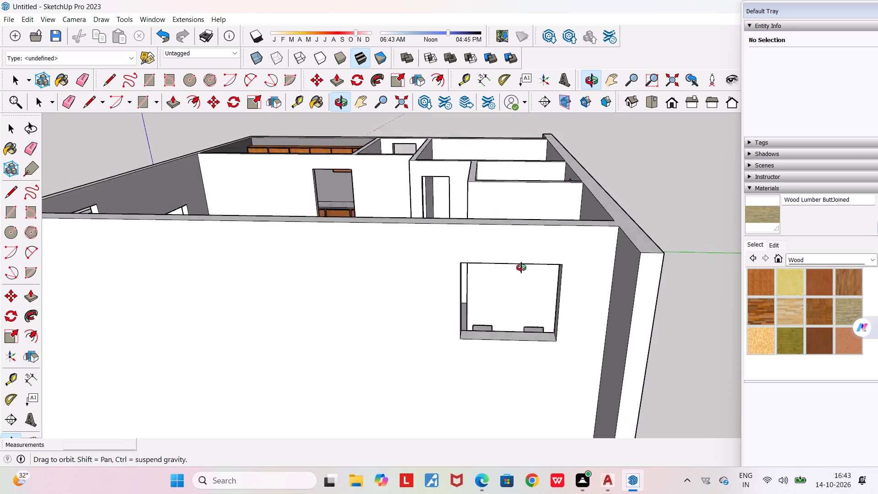
middle_drag(521, 268, 538, 270)
scroll(531, 277, up, 5)
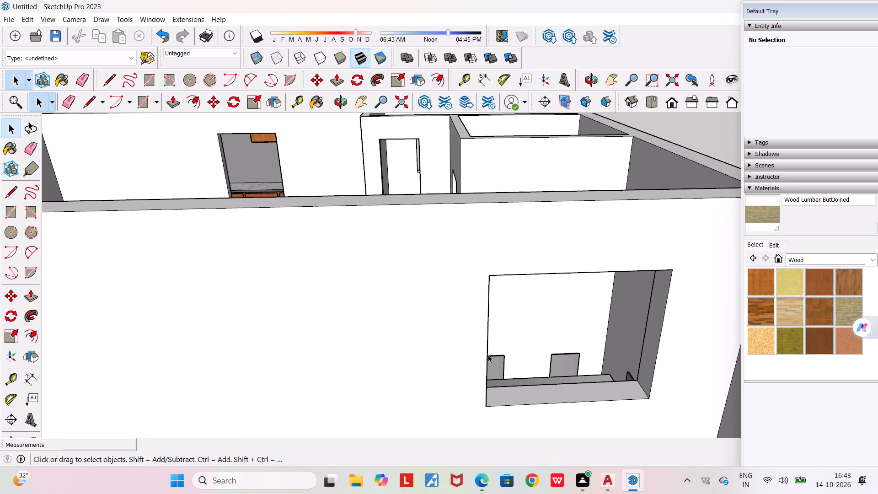
click(300, 93)
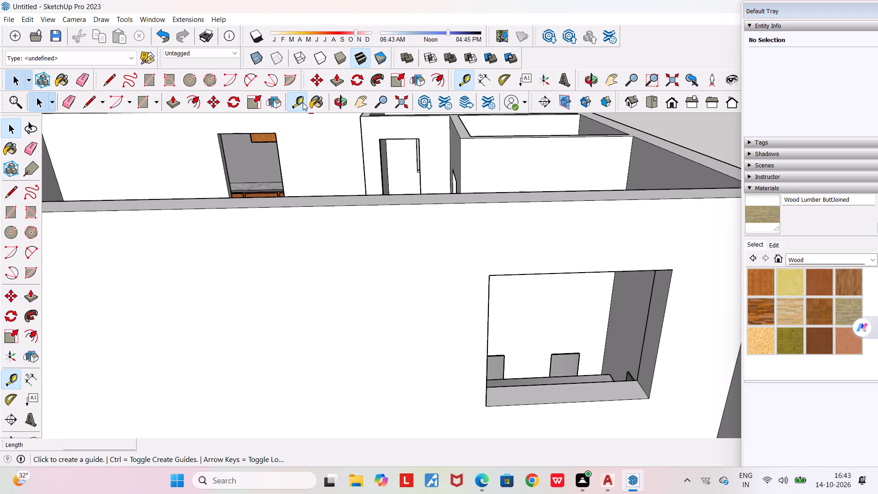
click(488, 346)
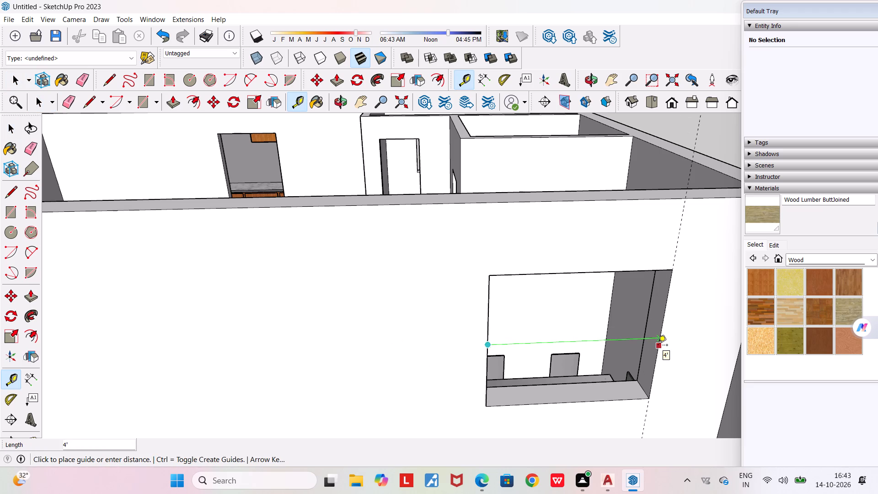
key(space)
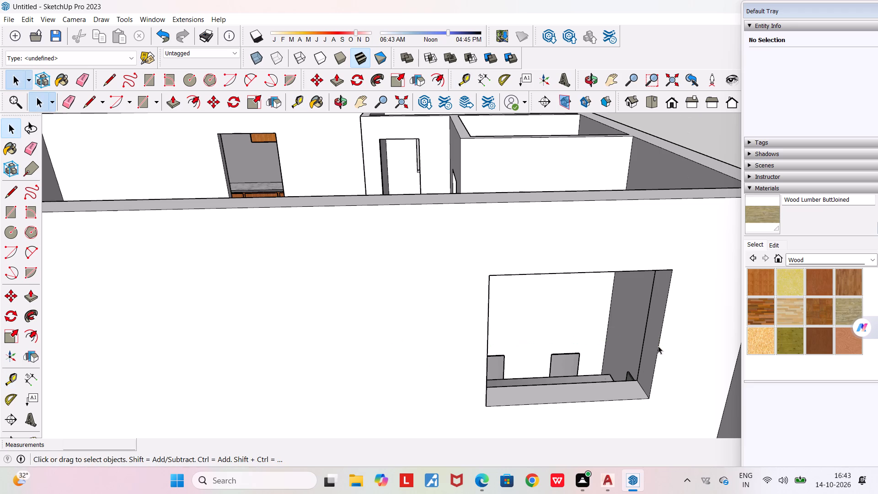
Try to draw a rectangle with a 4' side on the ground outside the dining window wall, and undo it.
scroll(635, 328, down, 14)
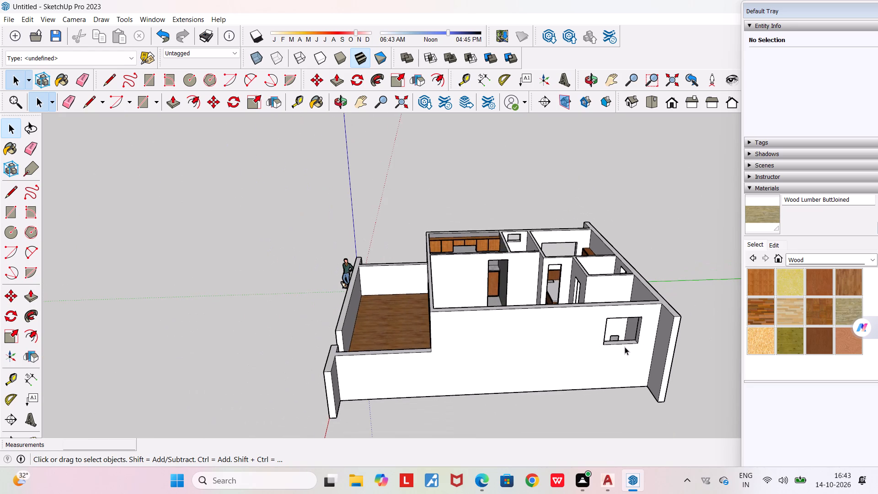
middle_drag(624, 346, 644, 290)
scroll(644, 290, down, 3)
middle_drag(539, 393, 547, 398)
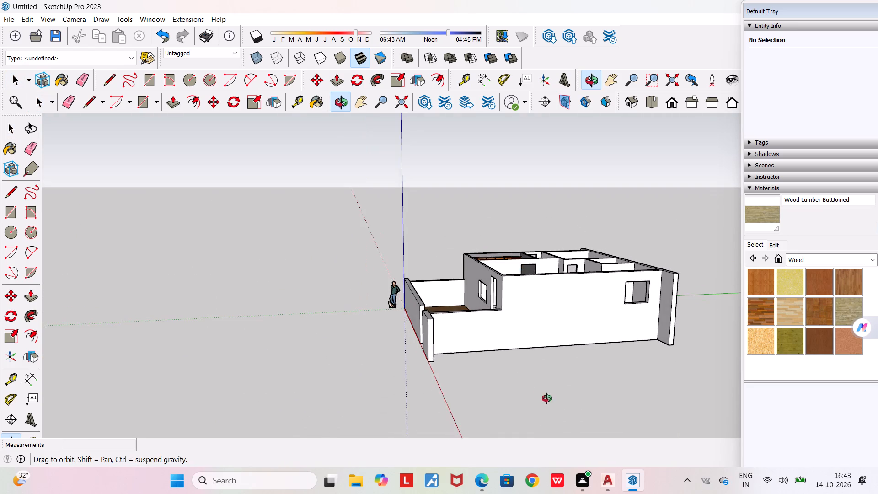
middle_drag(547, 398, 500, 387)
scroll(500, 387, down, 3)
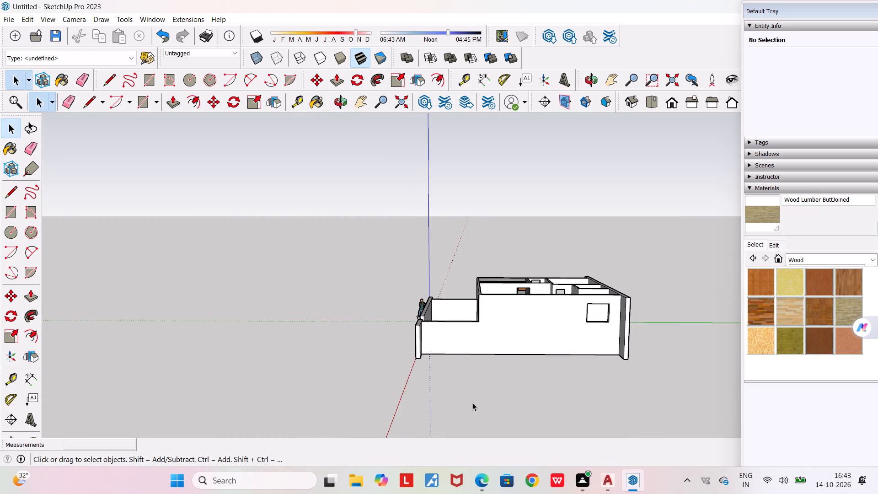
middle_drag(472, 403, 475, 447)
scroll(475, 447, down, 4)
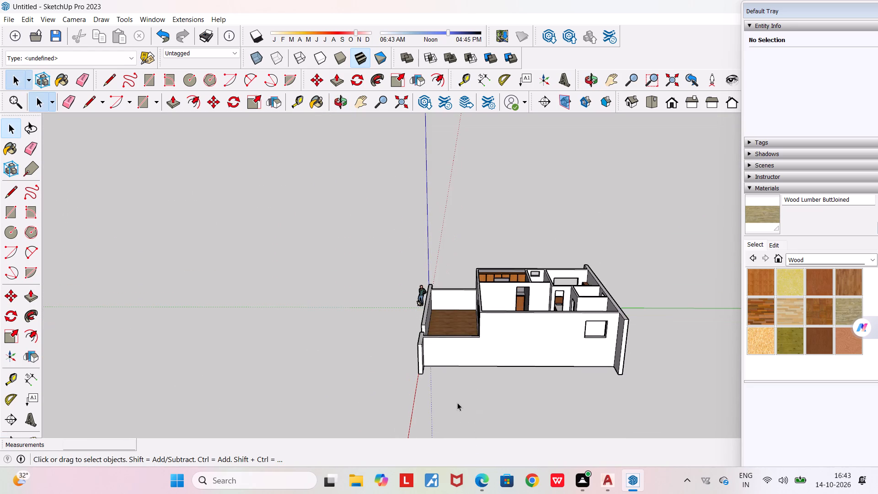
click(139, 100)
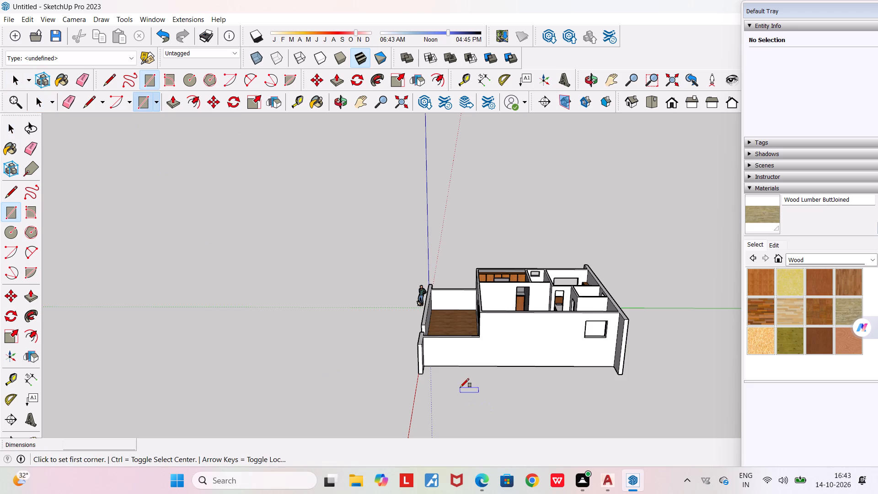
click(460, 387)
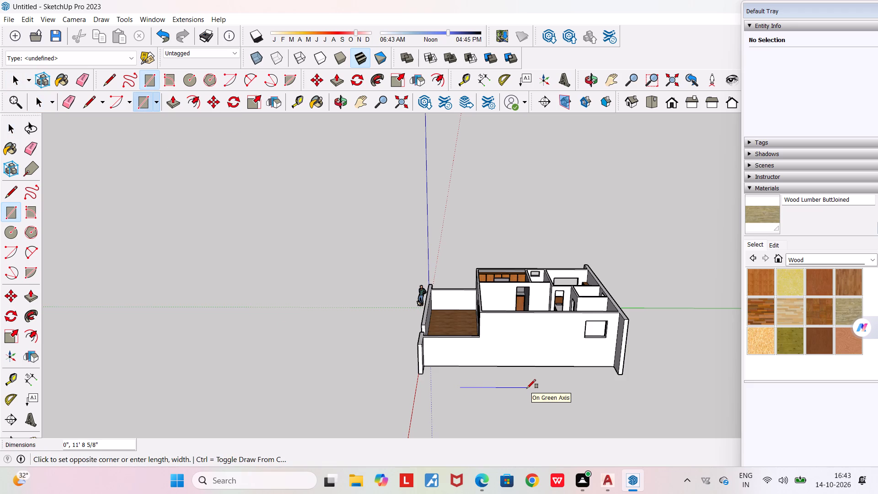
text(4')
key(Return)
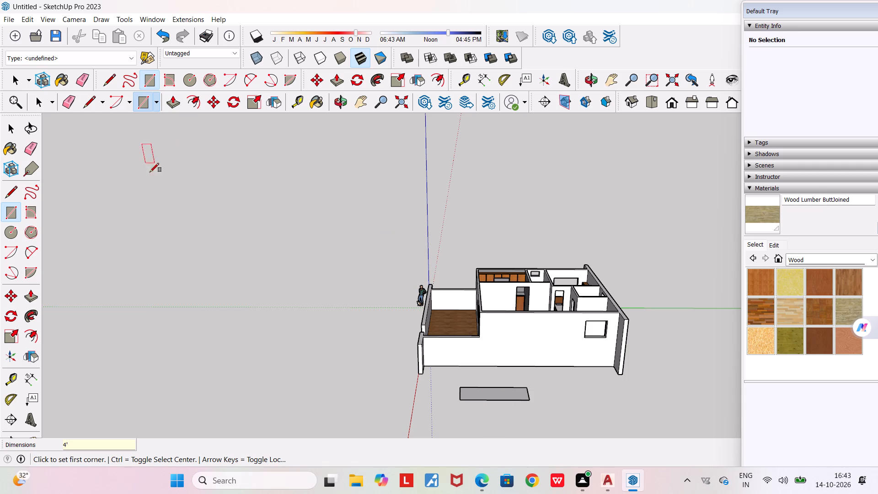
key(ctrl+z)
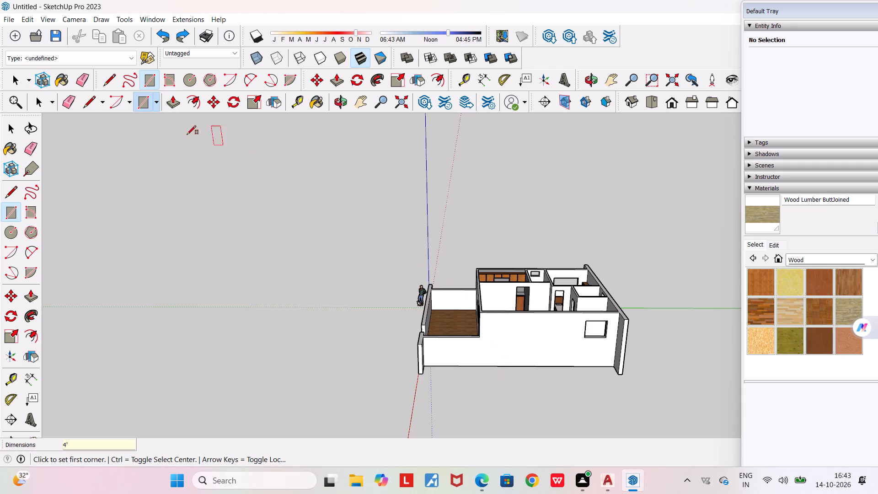
Draw a closed 4' by 4' square with the Line tool on the ground outside the long dining window wall.
click(120, 78)
click(113, 83)
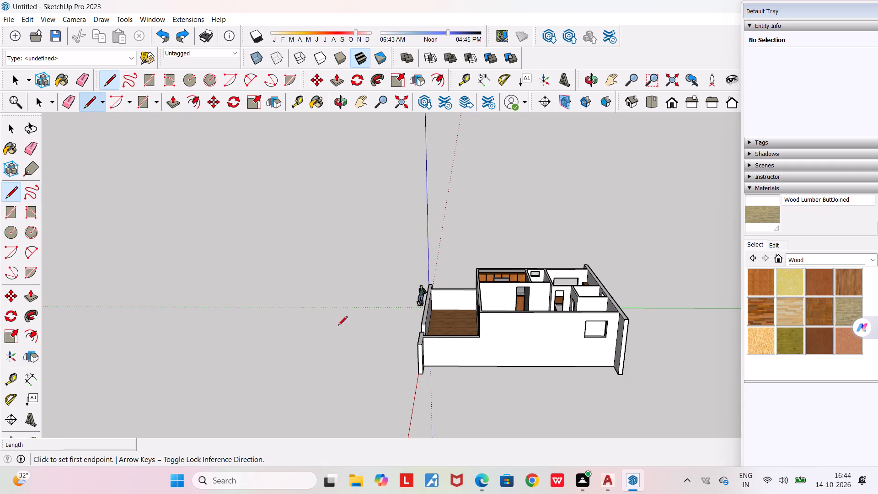
scroll(515, 382, up, 2)
click(472, 391)
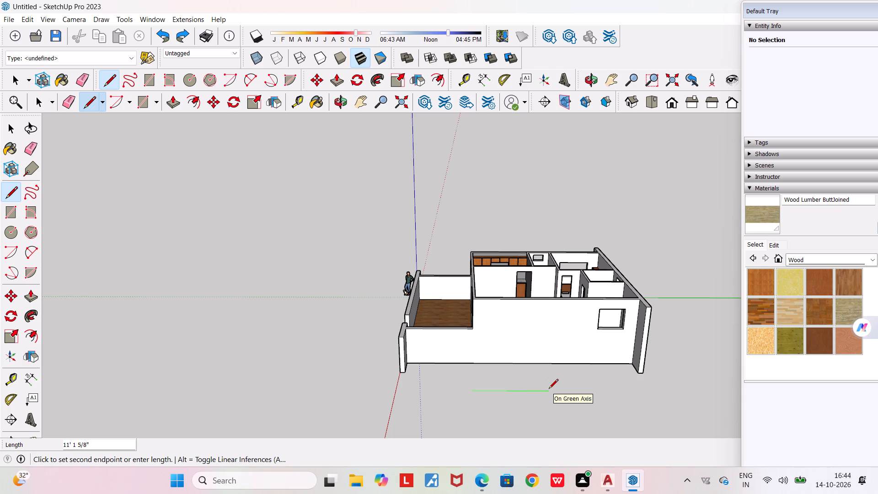
text(4')
key(Return)
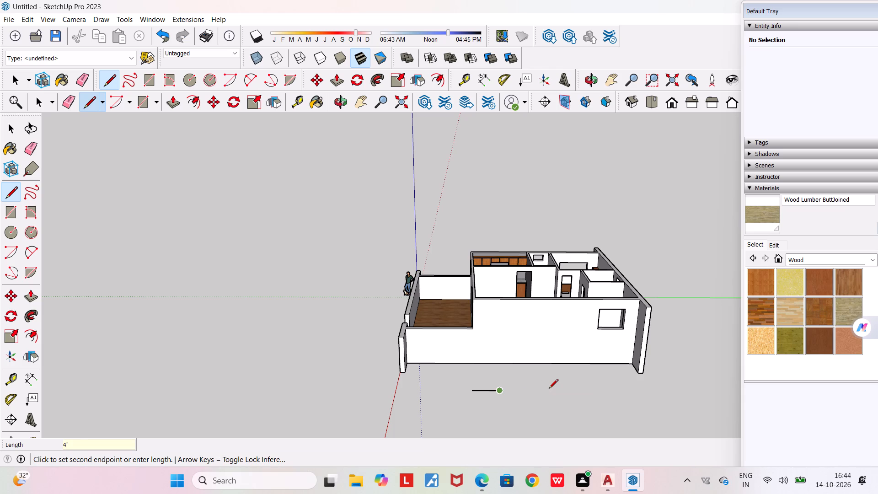
scroll(480, 406, up, 11)
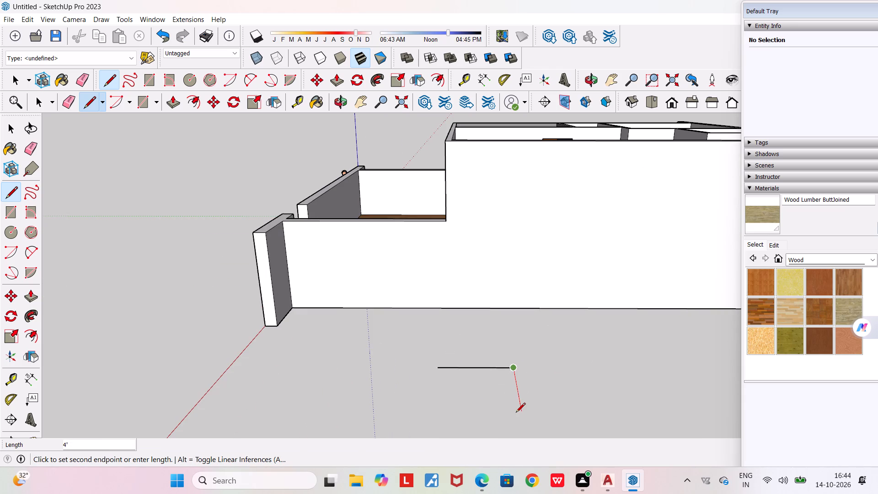
text(4')
key(Return)
text(4')
key(Return)
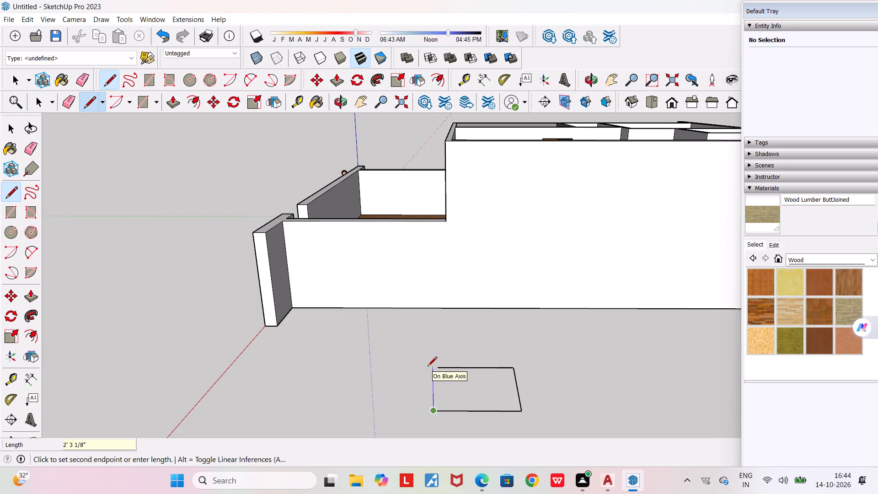
key(Escape)
scroll(452, 396, up, 4)
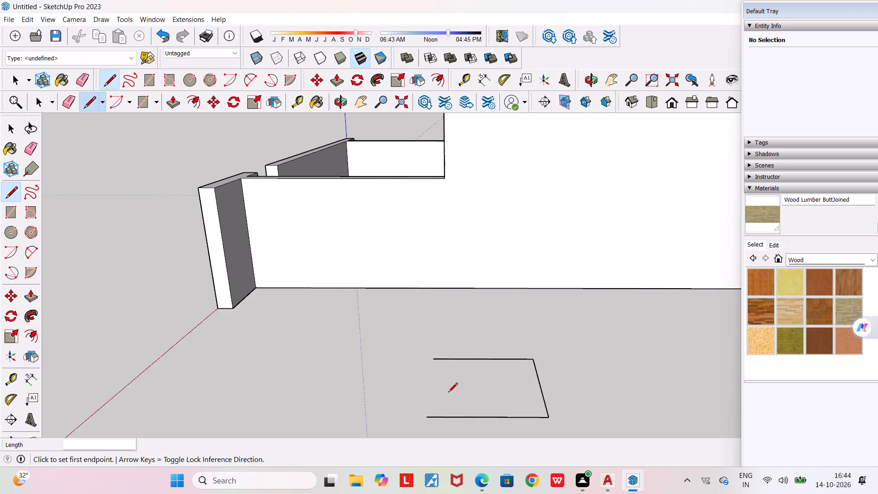
click(433, 356)
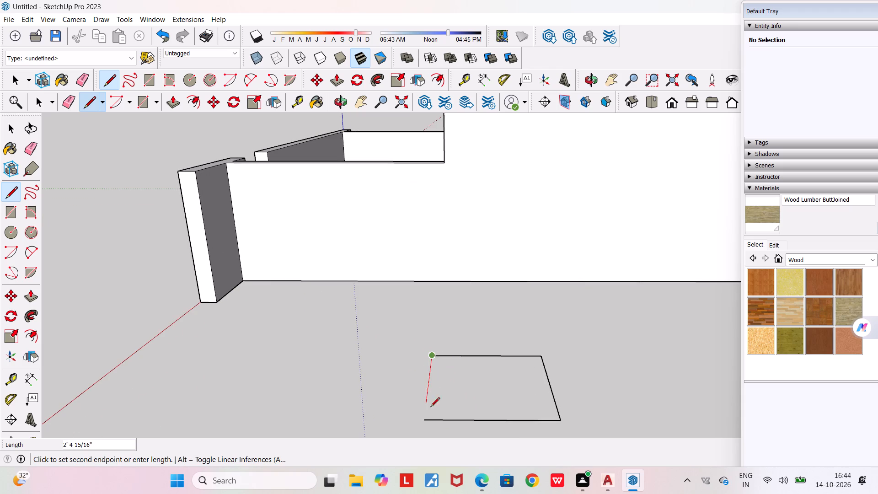
click(426, 419)
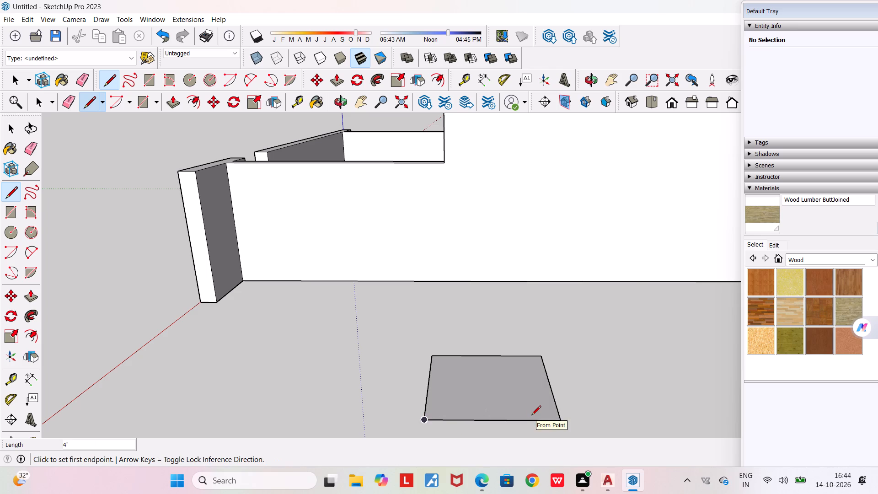
key(space)
Extrude the square on the ground upward by 4' with Push/Pull to form a cube.
middle_drag(527, 395, 523, 361)
scroll(523, 361, down, 2)
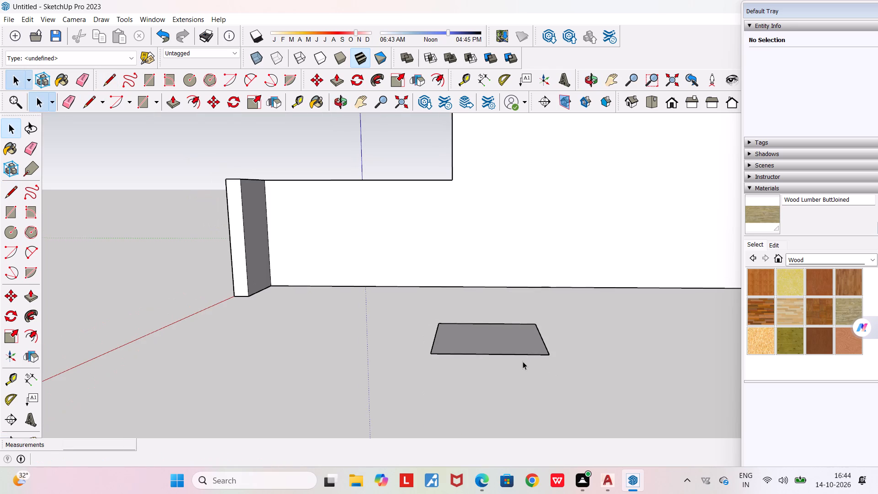
middle_drag(536, 366, 637, 395)
scroll(637, 395, down, 9)
middle_drag(635, 403, 473, 407)
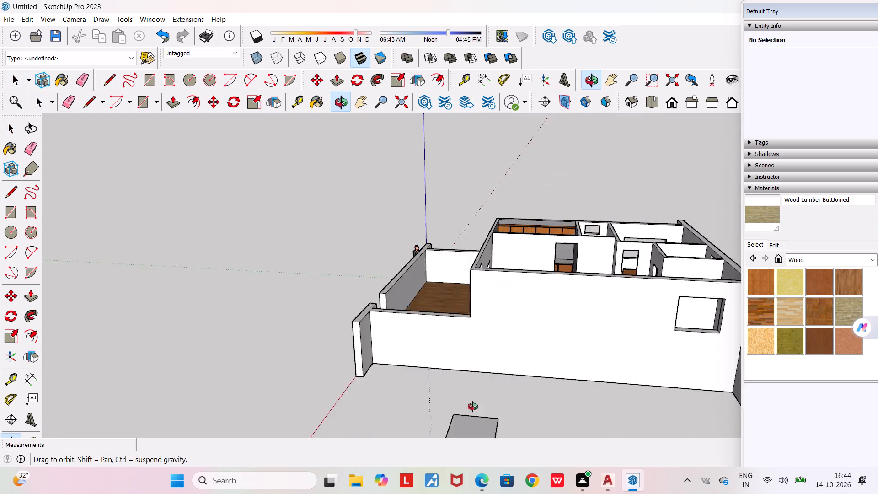
middle_drag(473, 407, 493, 391)
scroll(493, 391, down, 2)
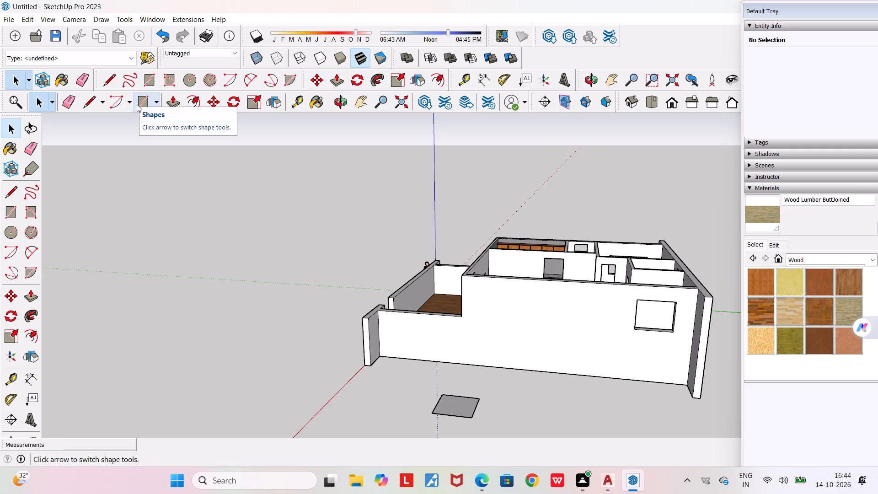
click(175, 100)
click(452, 402)
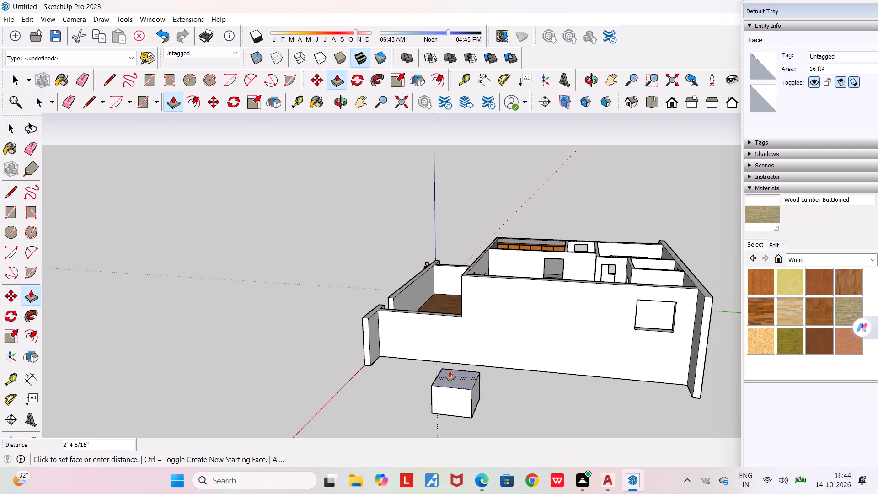
text(4')
key(Return)
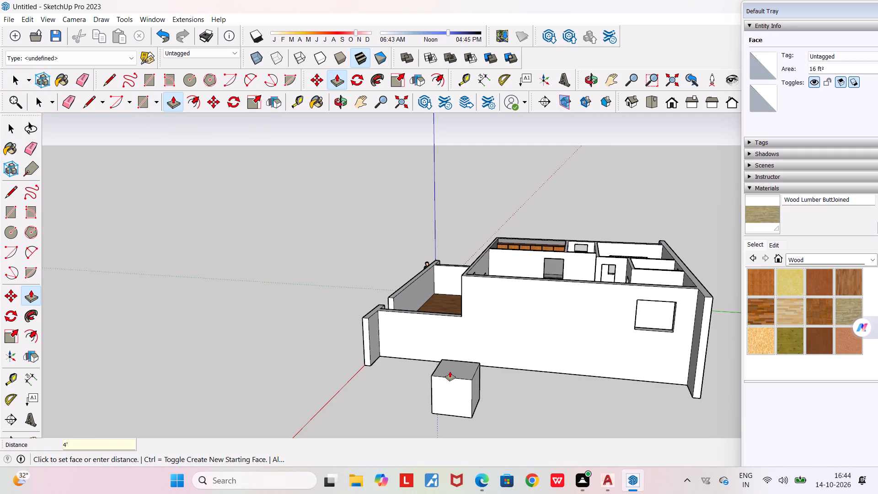
middle_drag(459, 415, 560, 396)
scroll(582, 373, up, 7)
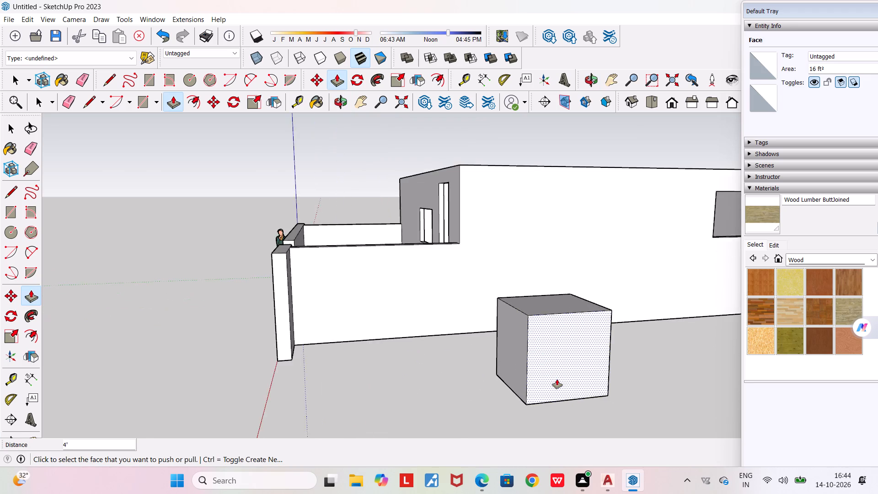
Place a vertical Tape Measure guide 3" behind the cube's outer face, offset from its corner edge on one side face.
scroll(557, 379, up, 4)
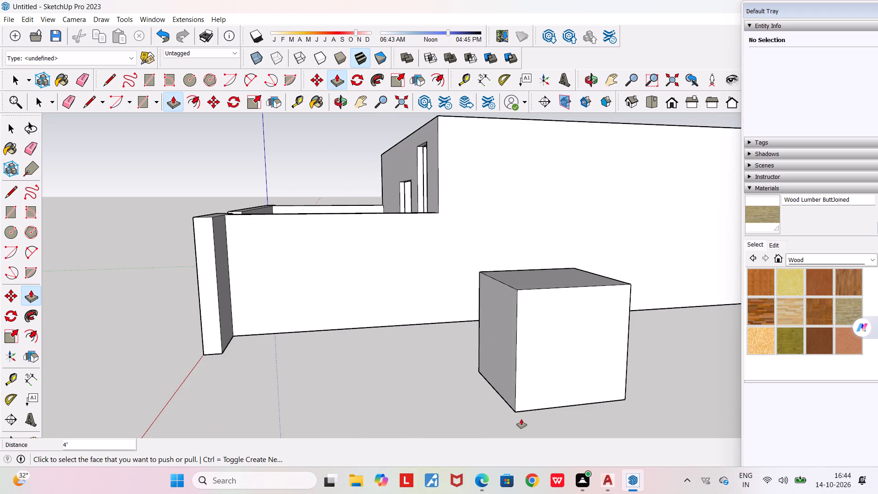
middle_drag(521, 419, 390, 432)
scroll(390, 433, down, 2)
middle_drag(322, 385, 323, 364)
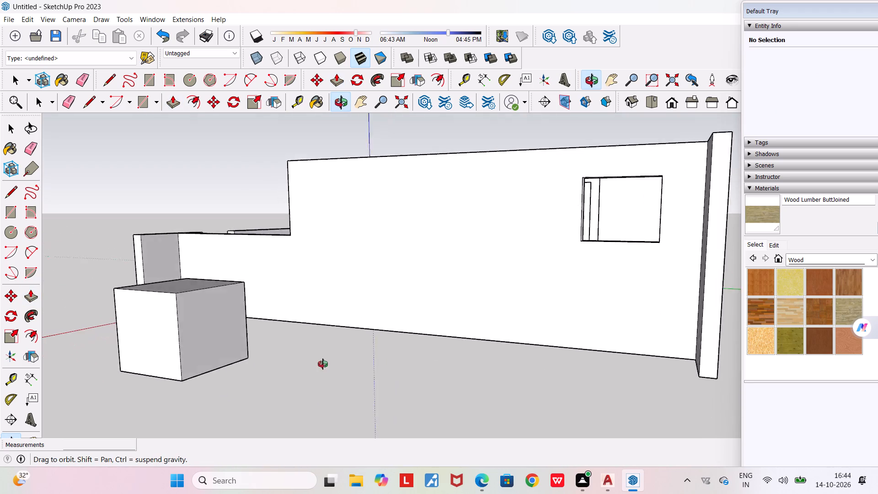
middle_drag(323, 364, 441, 349)
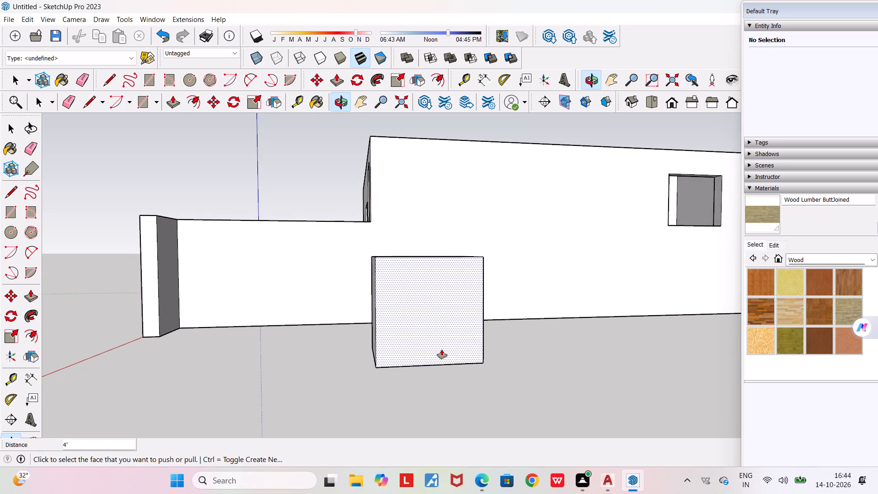
middle_drag(394, 370, 240, 422)
scroll(298, 282, up, 1)
key(space)
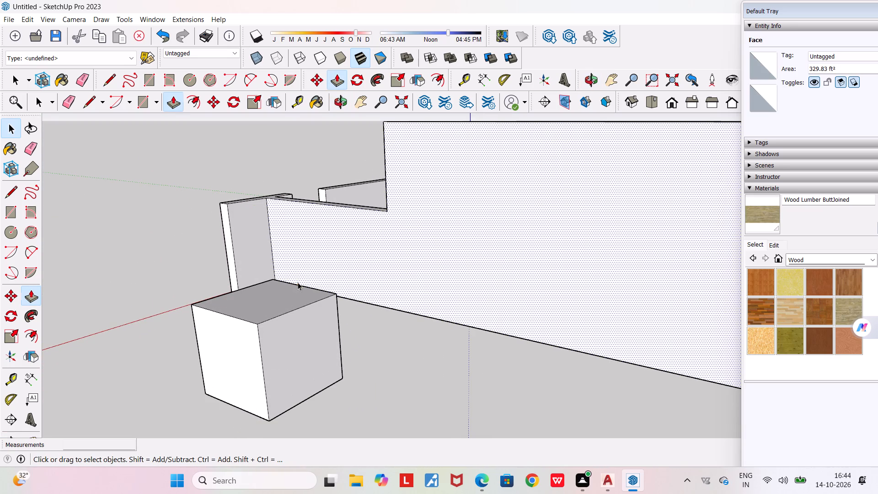
click(291, 100)
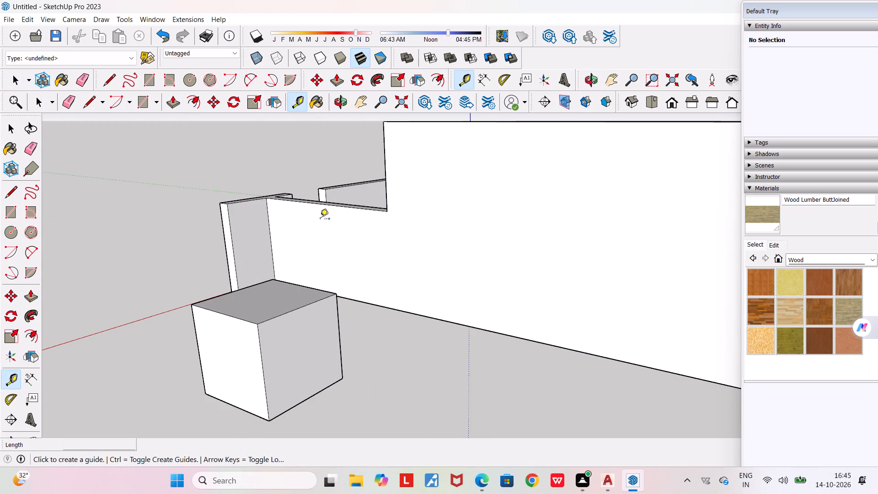
scroll(271, 370, up, 2)
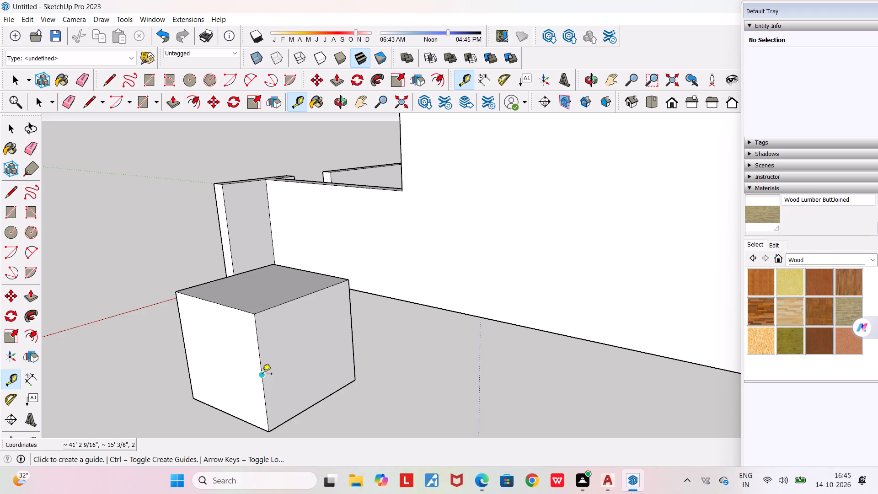
click(262, 374)
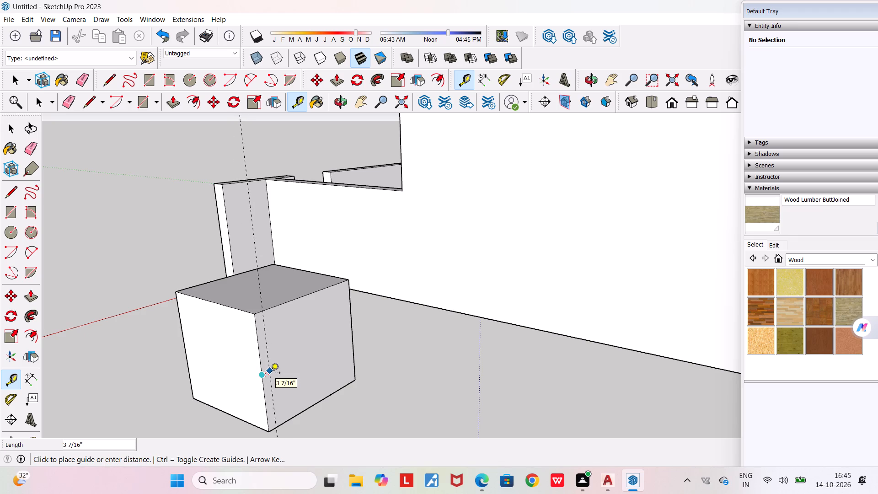
text(3")
key(shift+Return)
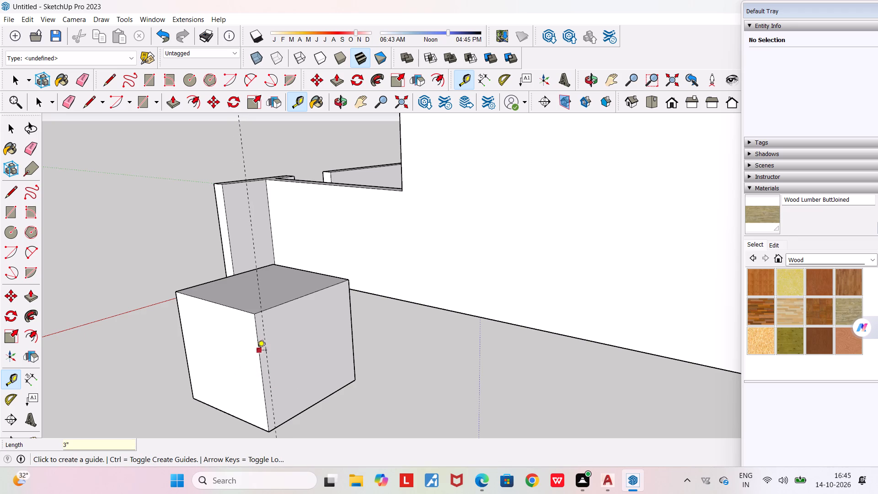
Place guides 3" behind the cube's outer face on the top face and on the opposite side face.
middle_drag(258, 334, 386, 373)
scroll(391, 424, up, 4)
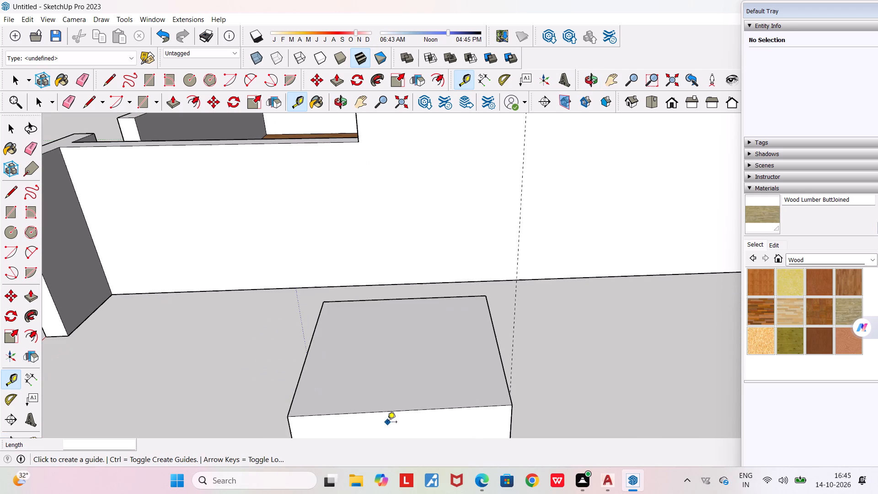
click(401, 411)
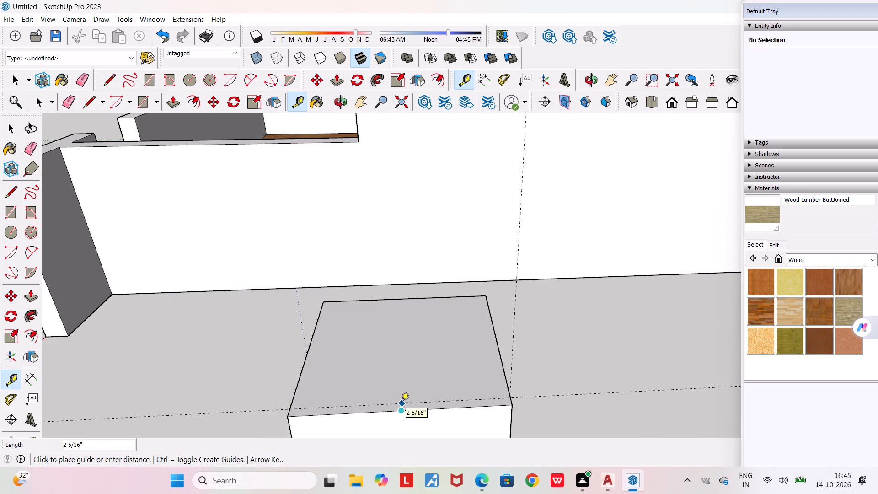
text(3")
key(shift+Return)
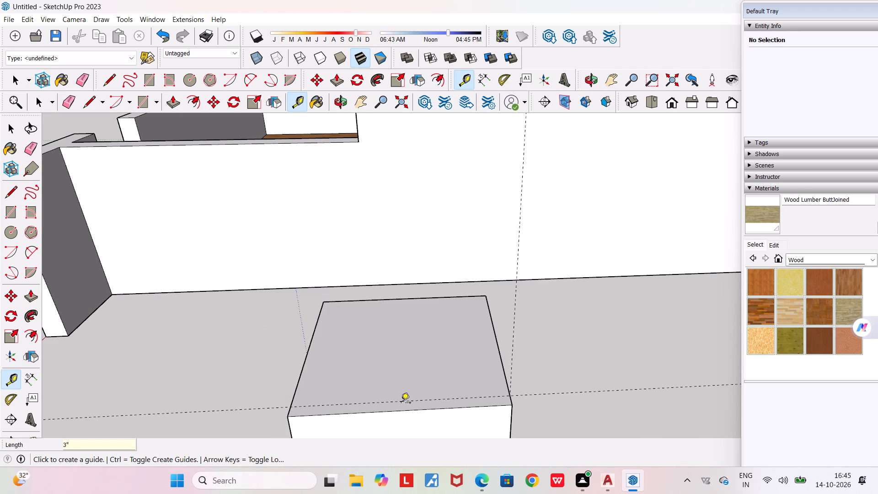
middle_drag(416, 410, 629, 351)
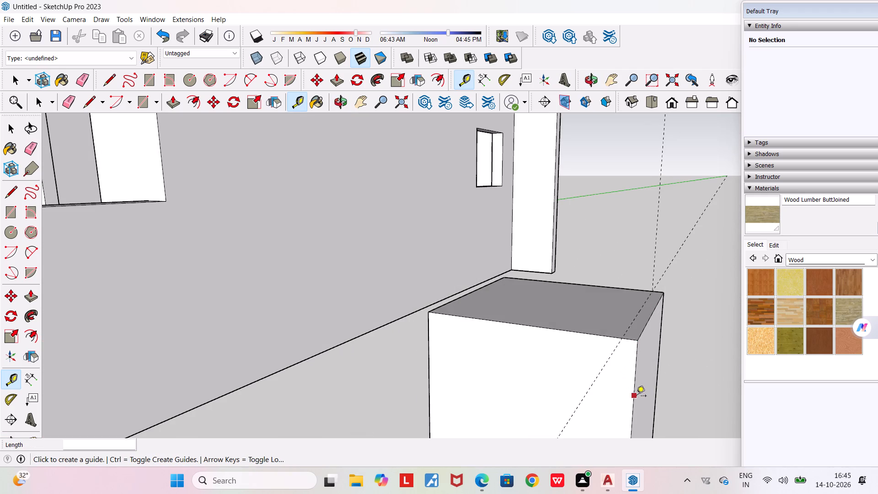
click(634, 398)
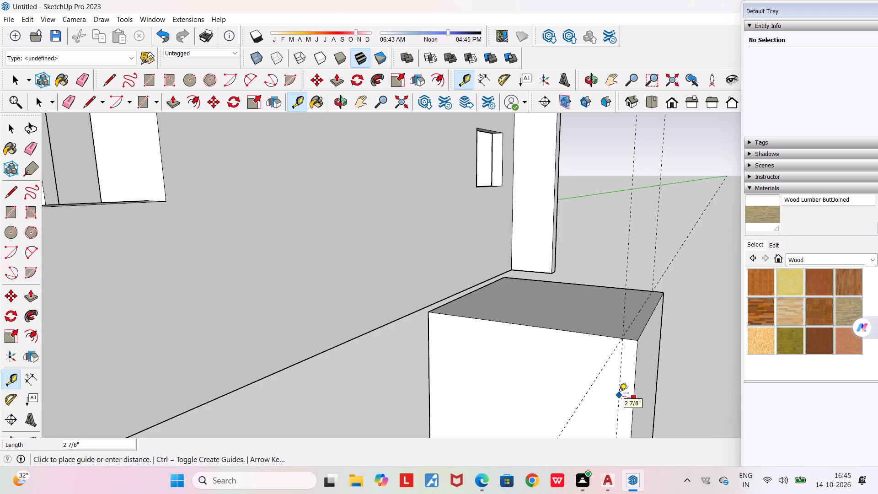
text(3")
key(Return)
Draw a 4' vertical line along the guide on one side face of the cube, from bottom edge to top edge.
middle_drag(619, 393, 546, 354)
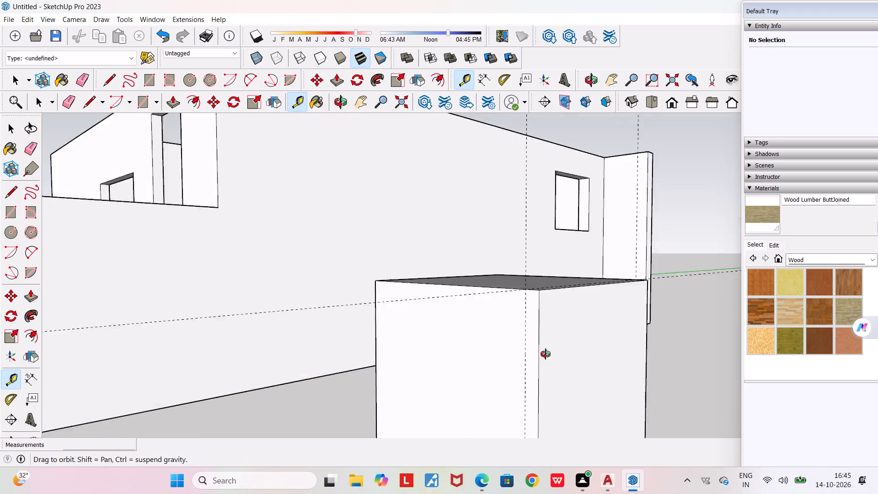
middle_drag(546, 354, 515, 344)
scroll(515, 344, down, 4)
middle_drag(506, 358, 597, 353)
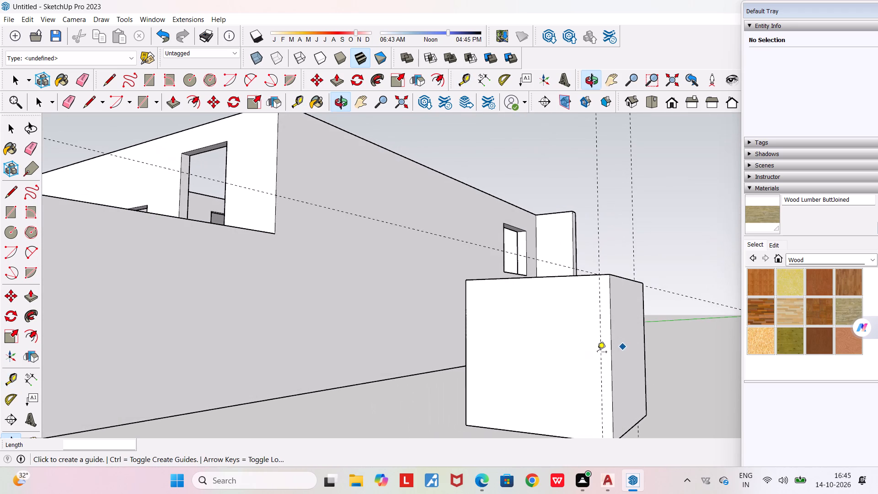
middle_drag(556, 348, 584, 327)
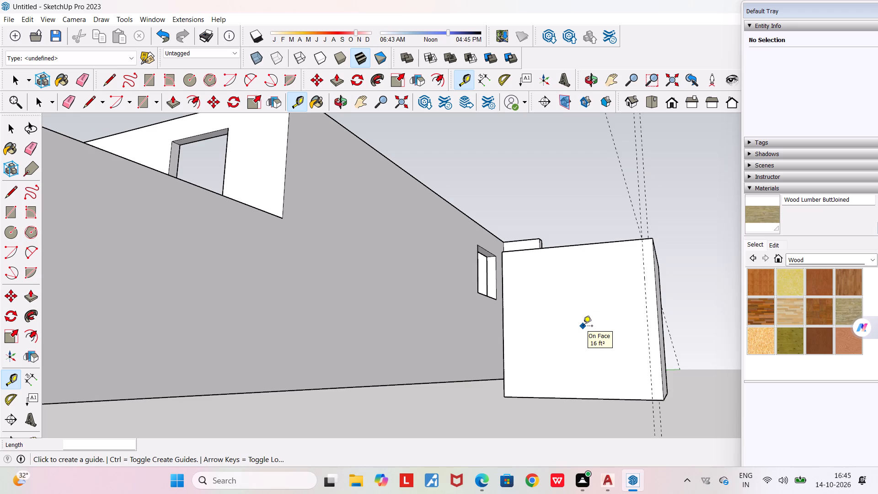
key(l)
key(Return)
click(654, 398)
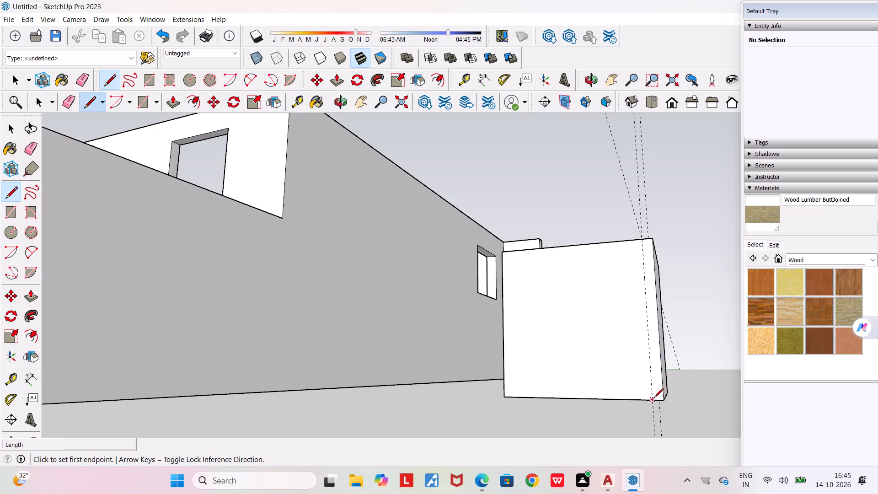
click(643, 240)
Draw lines along the guides across the cube's top face and 4' down the opposite side face.
middle_drag(638, 301, 474, 411)
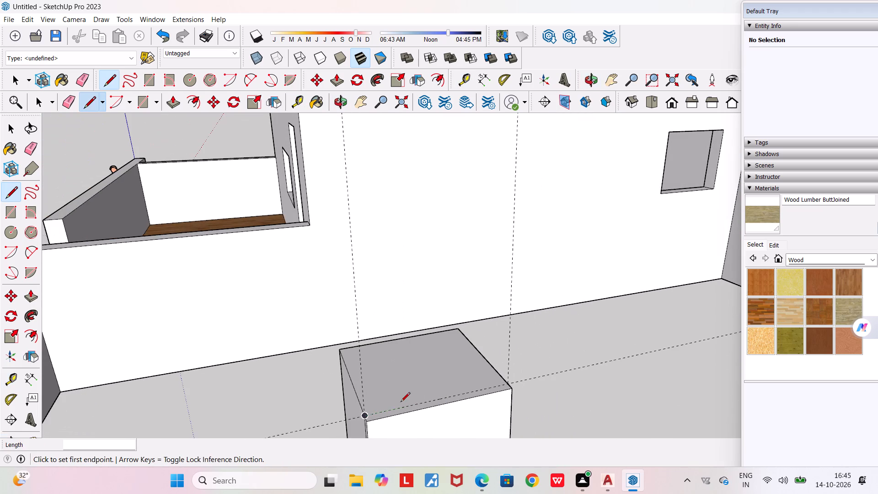
scroll(374, 417, up, 4)
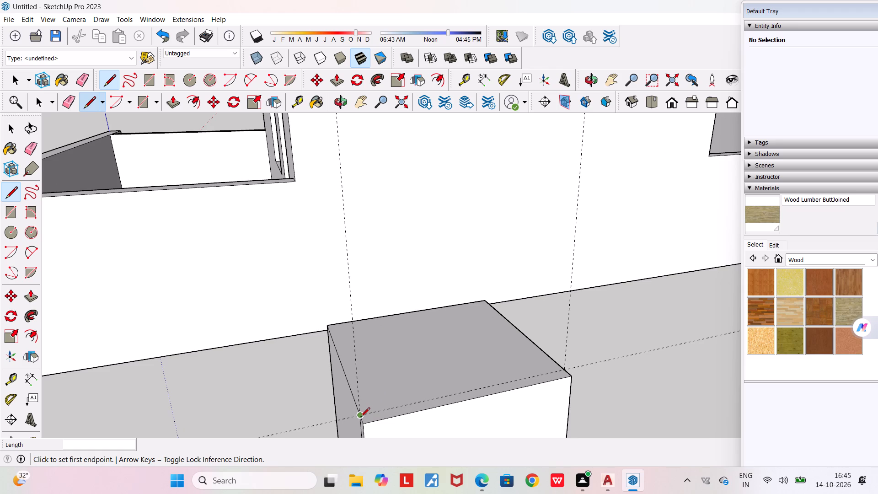
click(360, 416)
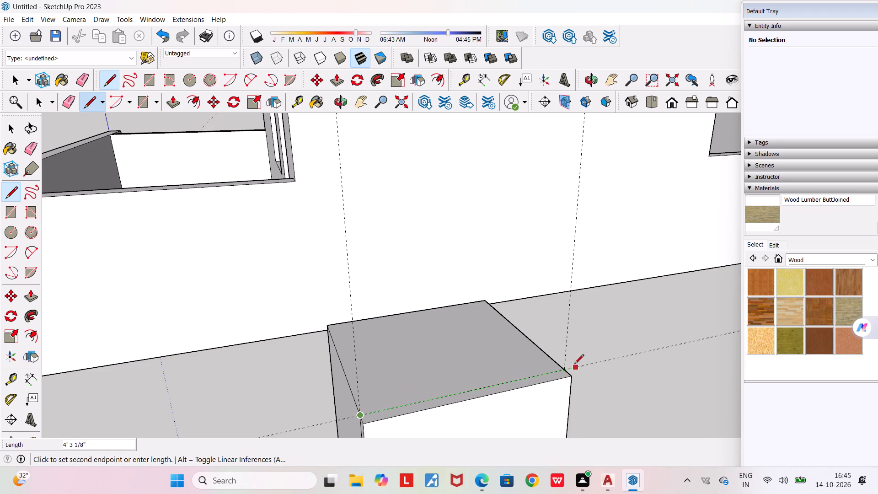
click(566, 367)
middle_drag(574, 385, 488, 367)
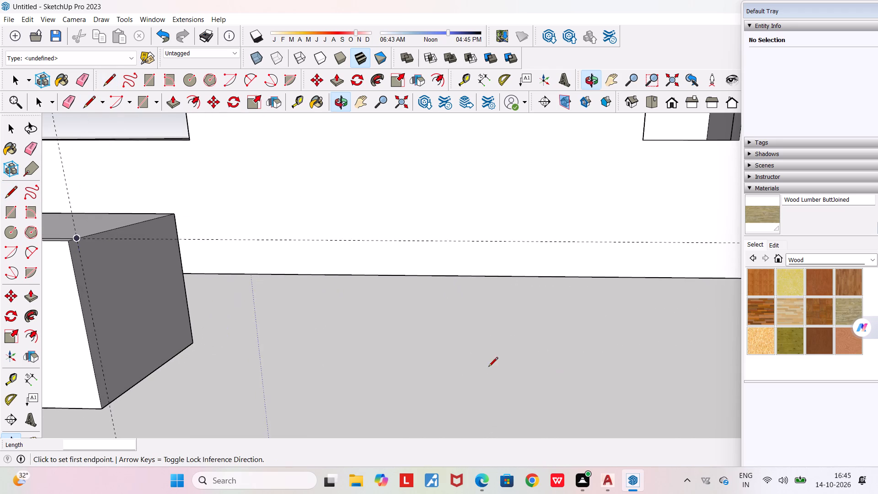
click(75, 236)
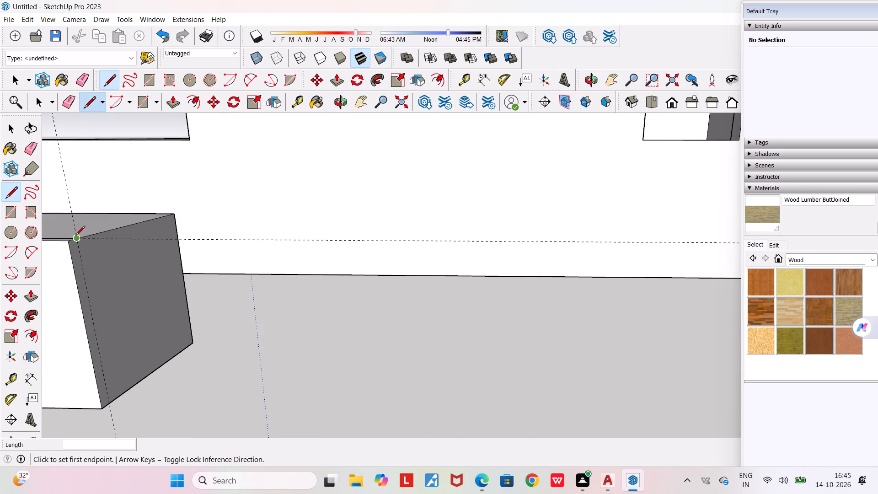
click(112, 406)
Erase the two vertical guides and the horizontal guide around the cube, keeping the house's long wall intact.
middle_drag(107, 352, 150, 324)
scroll(150, 324, down, 20)
scroll(150, 324, down, 3)
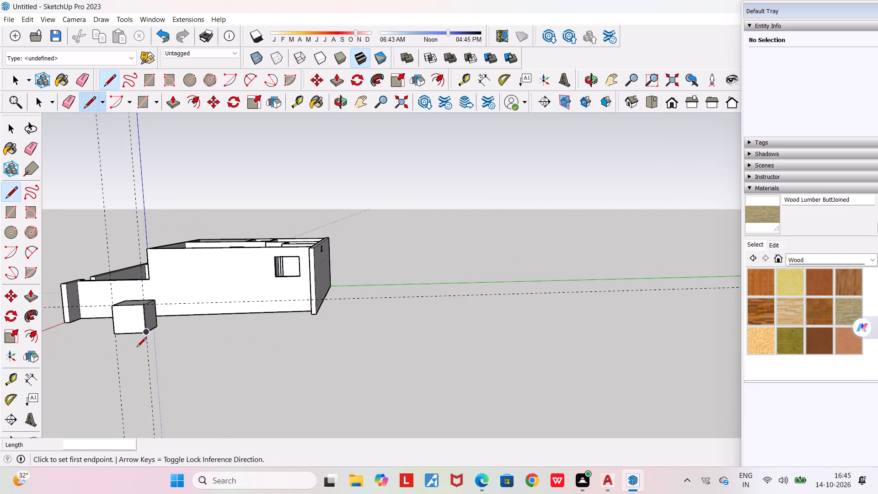
click(65, 105)
drag(95, 366, 95, 366)
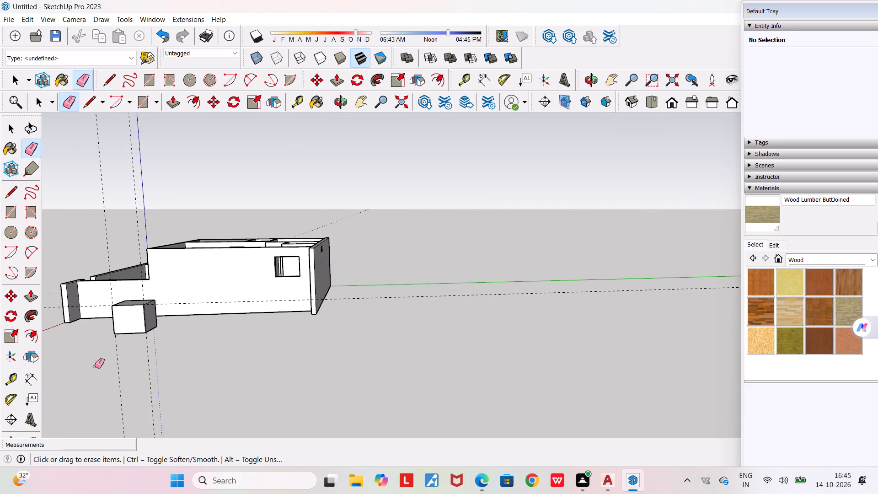
drag(95, 366, 155, 368)
drag(204, 298, 205, 320)
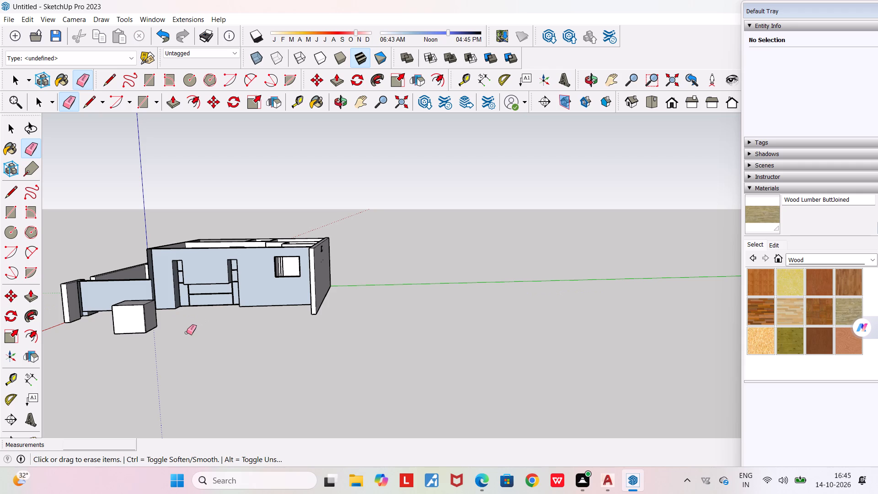
key(ctrl+z)
click(457, 296)
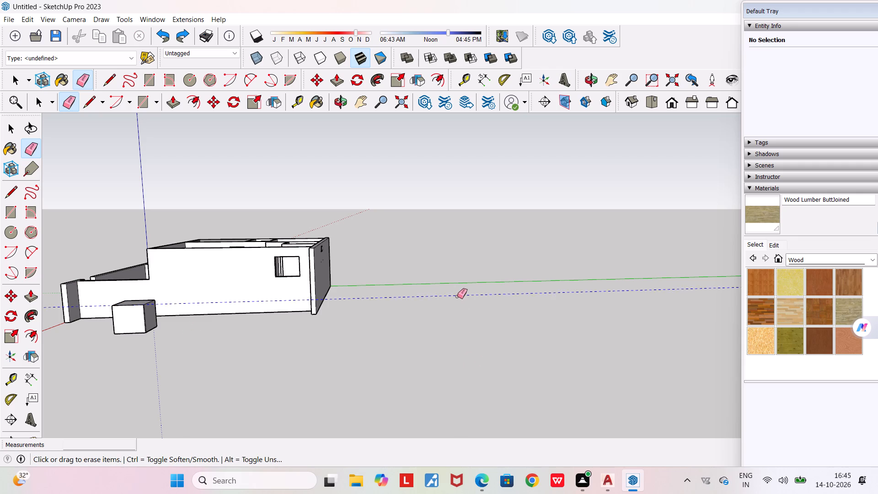
Erase the cube's edges on the house side of the 3" division lines, leaving only the outer 3" thick slab.
scroll(445, 341, down, 5)
middle_drag(362, 338, 429, 354)
scroll(288, 393, up, 5)
middle_drag(288, 392, 303, 389)
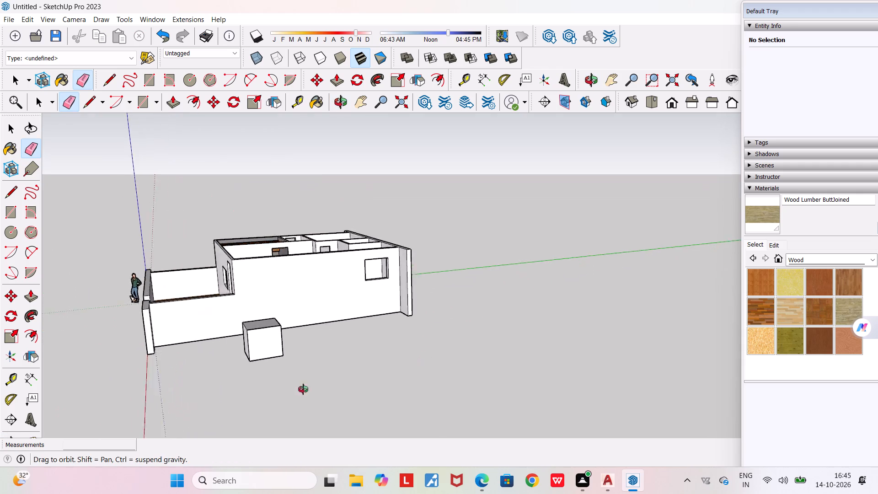
middle_drag(303, 389, 403, 355)
scroll(411, 301, up, 3)
middle_drag(408, 313, 410, 376)
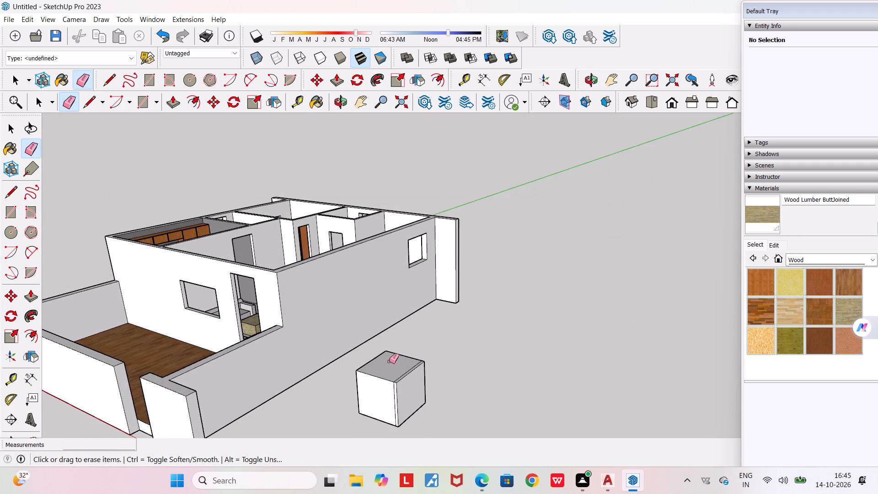
scroll(387, 362, up, 3)
drag(376, 389, 409, 346)
drag(376, 357, 364, 437)
drag(350, 351, 354, 347)
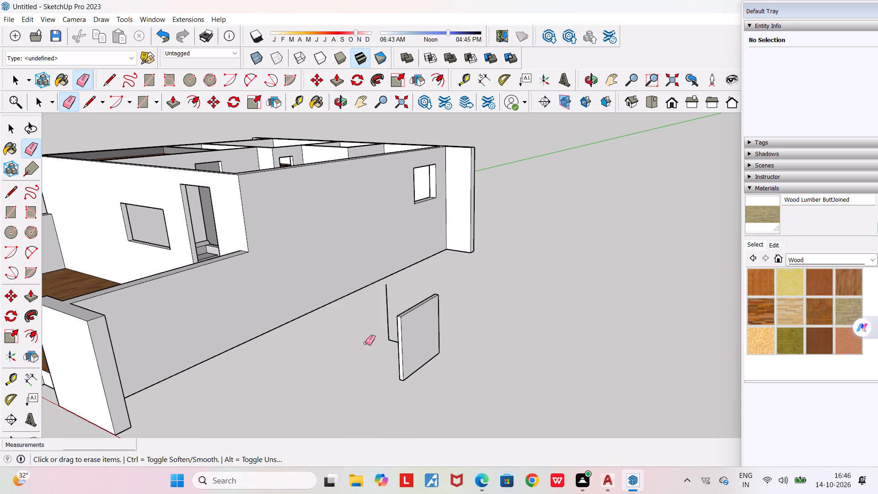
drag(389, 303, 385, 301)
middle_drag(381, 332, 461, 338)
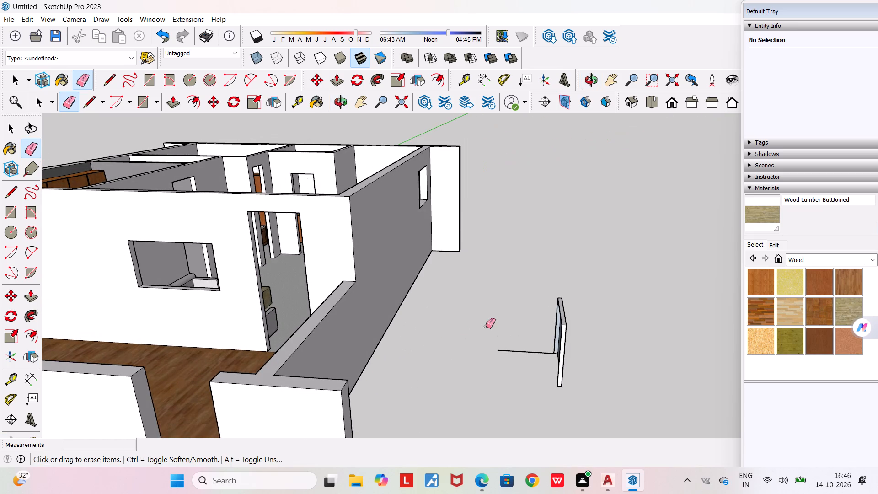
drag(513, 361, 515, 384)
drag(519, 344, 523, 369)
Draw a 4' by 4' rectangle between opposite corners of the slab's open back to close it.
middle_drag(512, 365, 543, 365)
scroll(537, 370, up, 1)
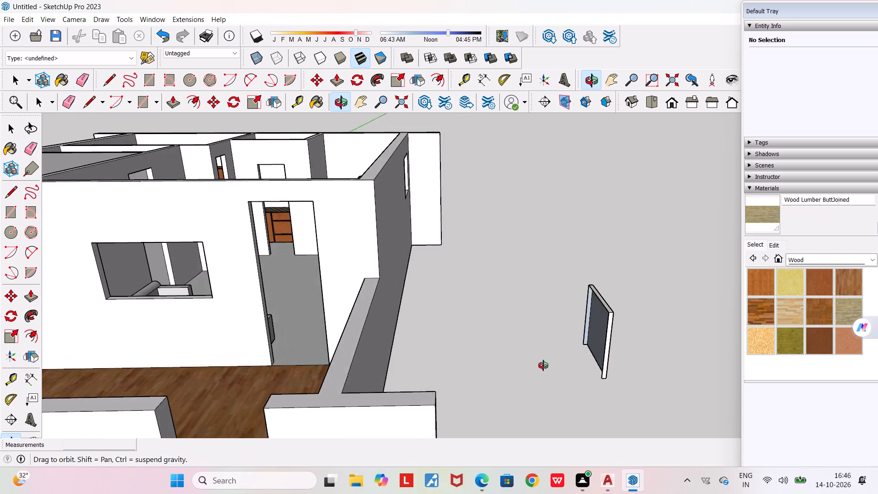
middle_drag(543, 365, 578, 361)
scroll(593, 349, up, 6)
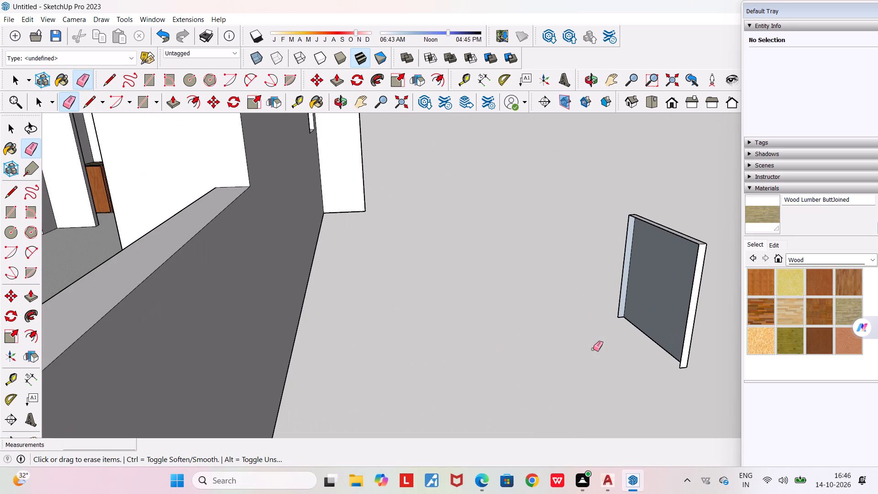
click(149, 103)
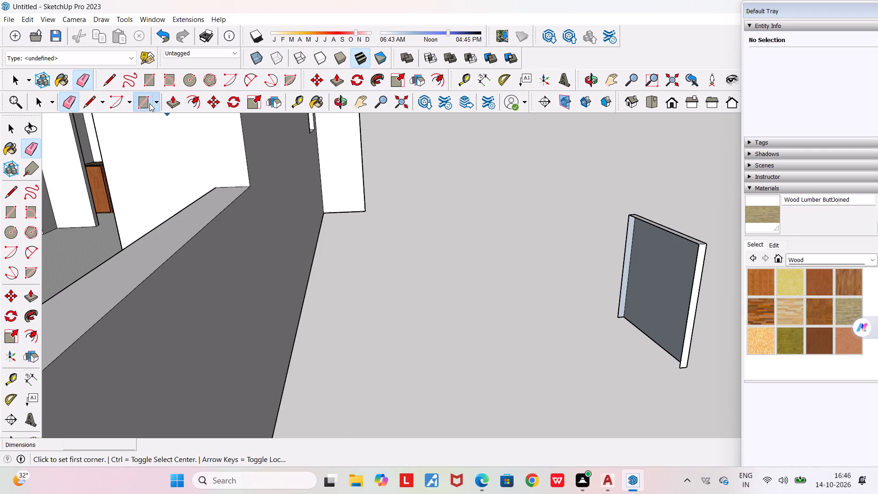
click(628, 215)
click(682, 365)
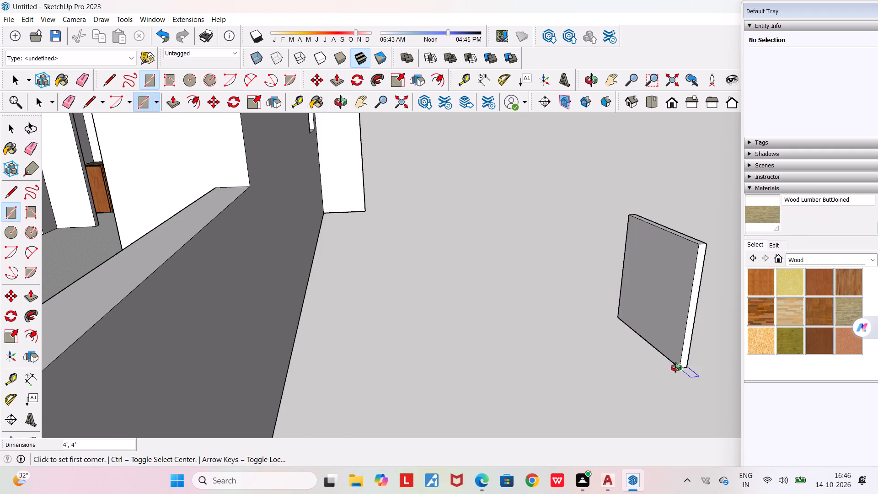
middle_drag(676, 368, 509, 363)
scroll(509, 363, down, 3)
middle_drag(509, 363, 392, 372)
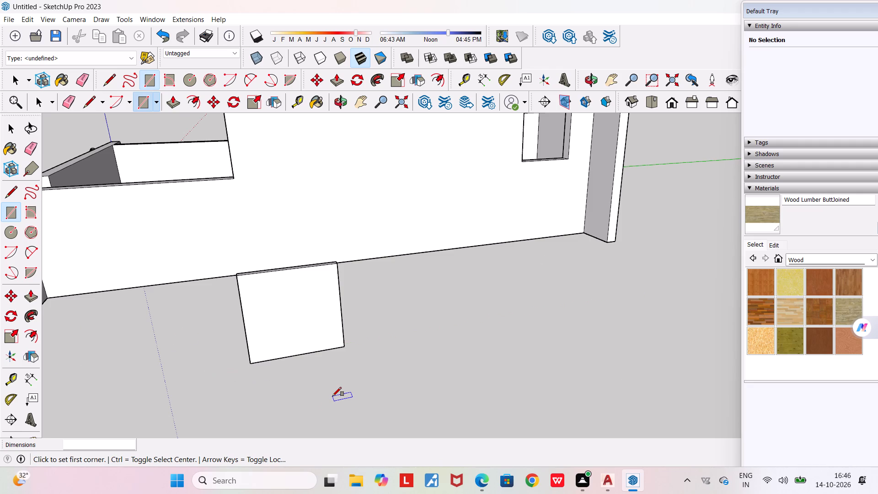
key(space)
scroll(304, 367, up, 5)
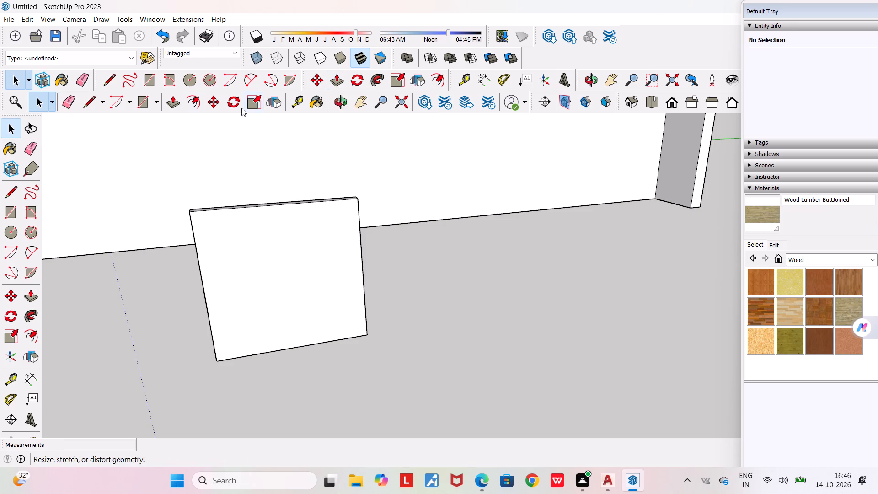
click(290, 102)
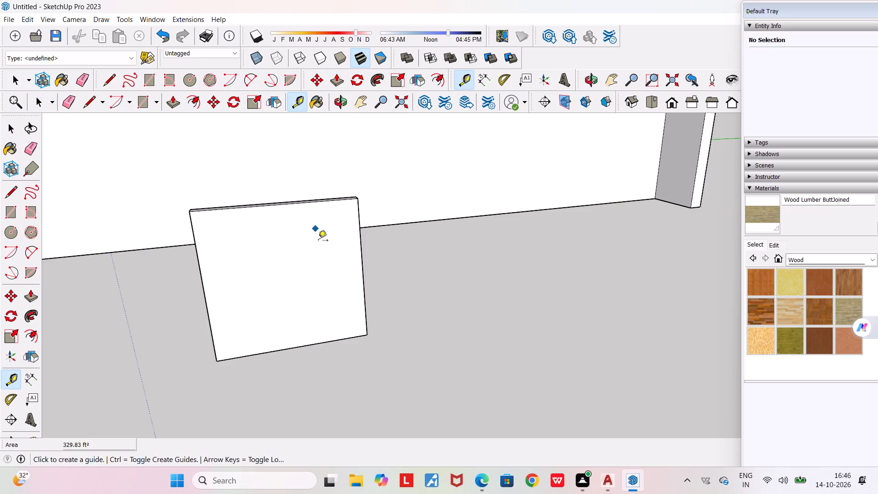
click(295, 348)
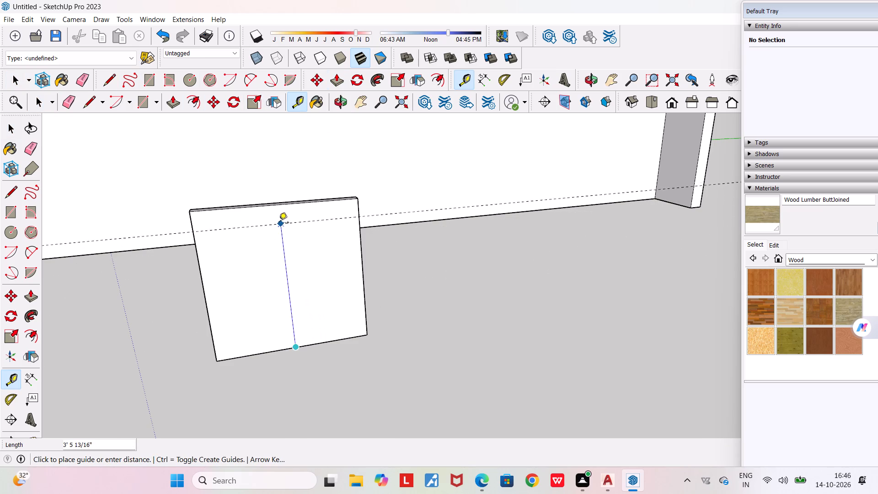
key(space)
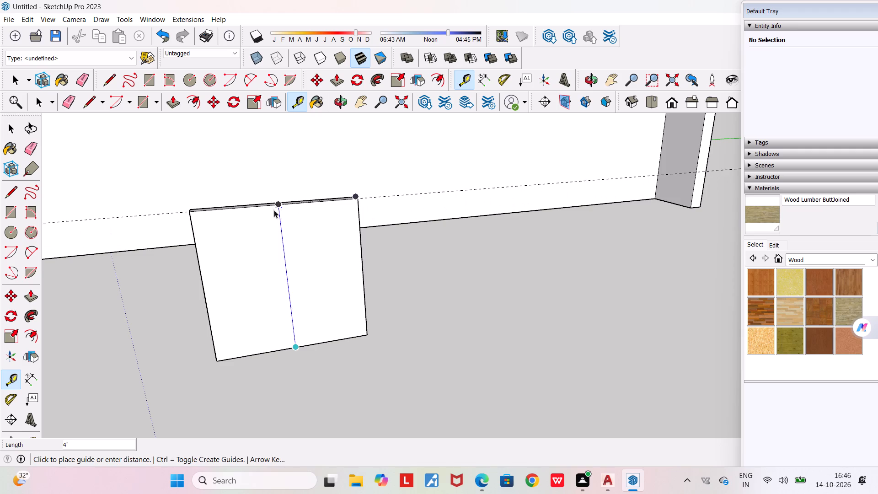
Draw a vertical centre line on the panel's front face from the bottom edge's midpoint to the top edge's midpoint.
click(99, 97)
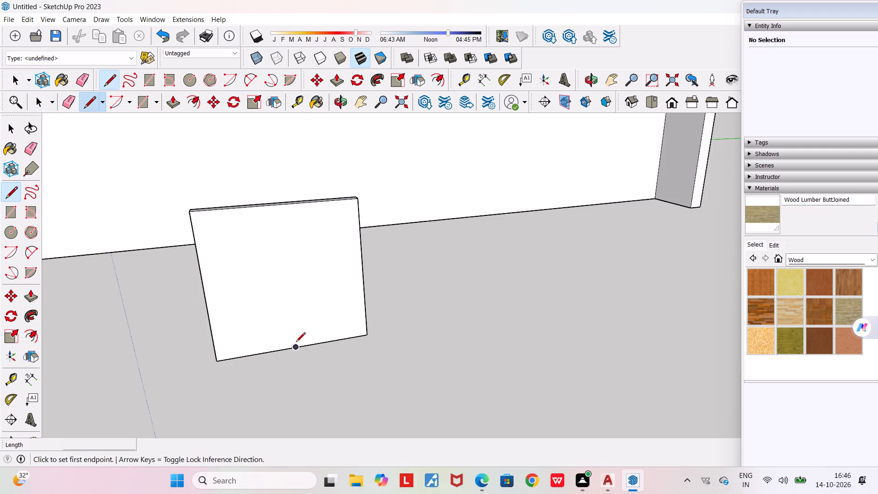
click(295, 348)
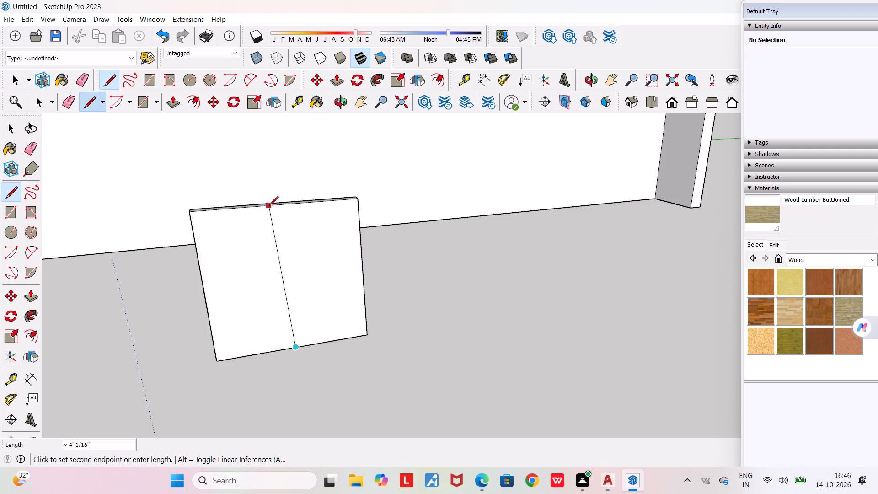
click(276, 207)
key(space)
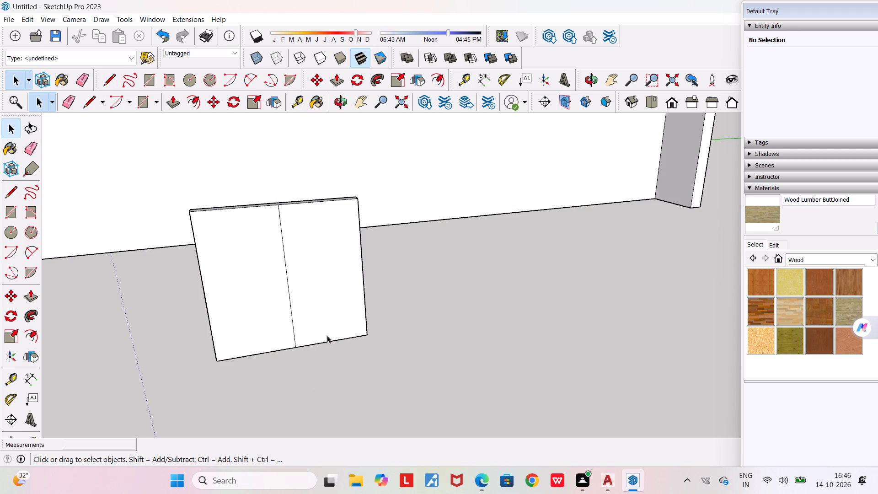
Place two vertical guides on the panel's front face, 1" to each side of the centre line.
scroll(298, 287, up, 2)
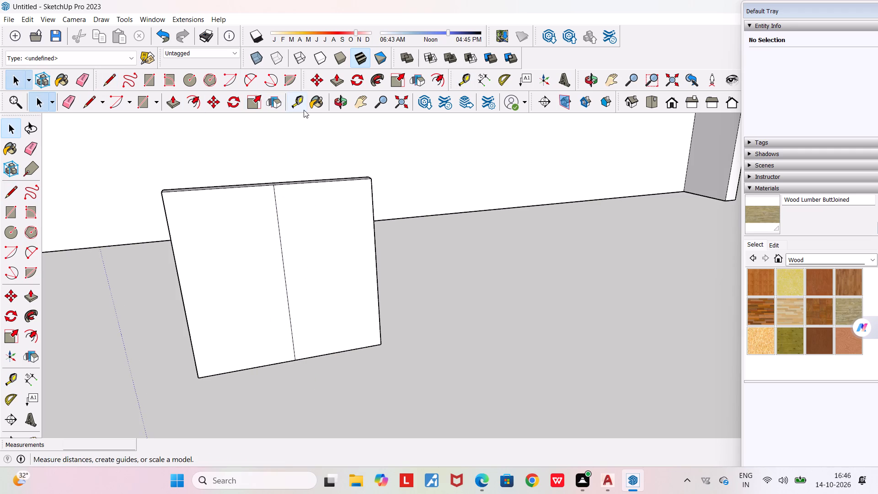
click(296, 100)
click(285, 277)
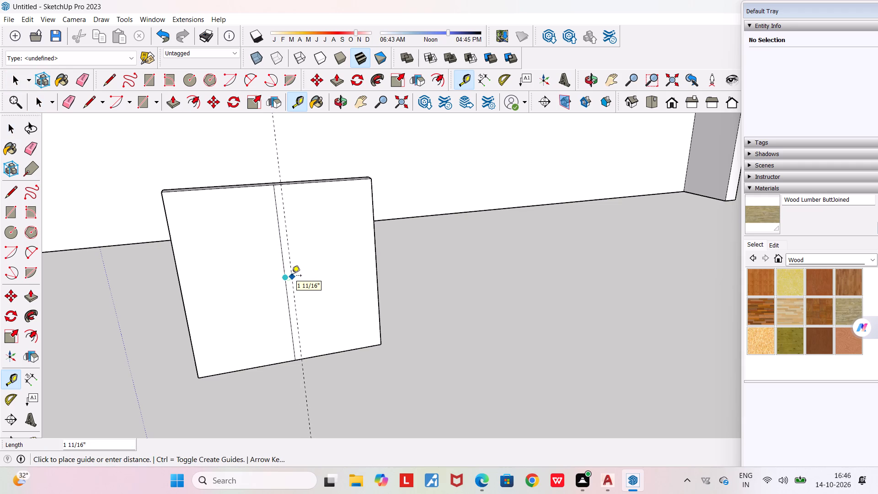
text(1")
key(Return)
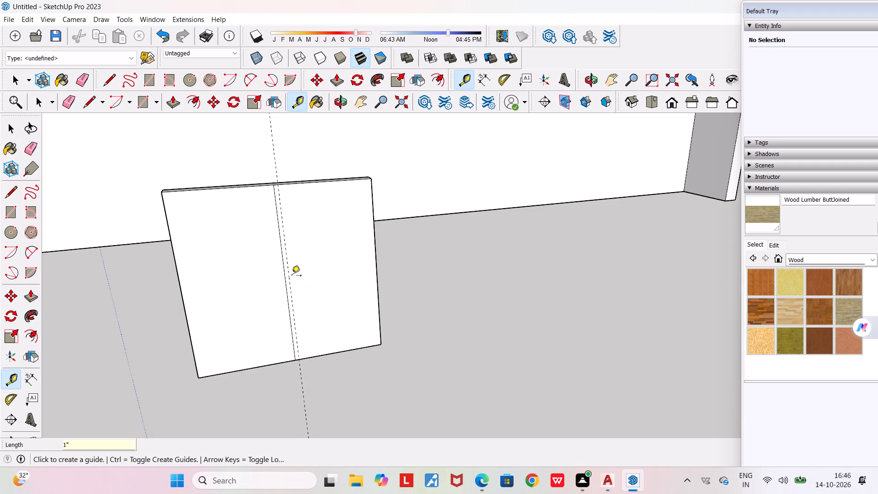
scroll(281, 271, up, 4)
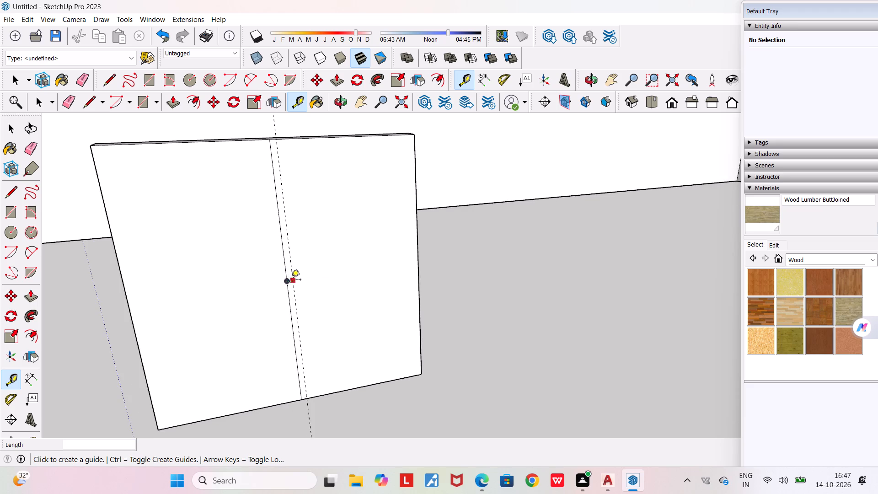
click(287, 285)
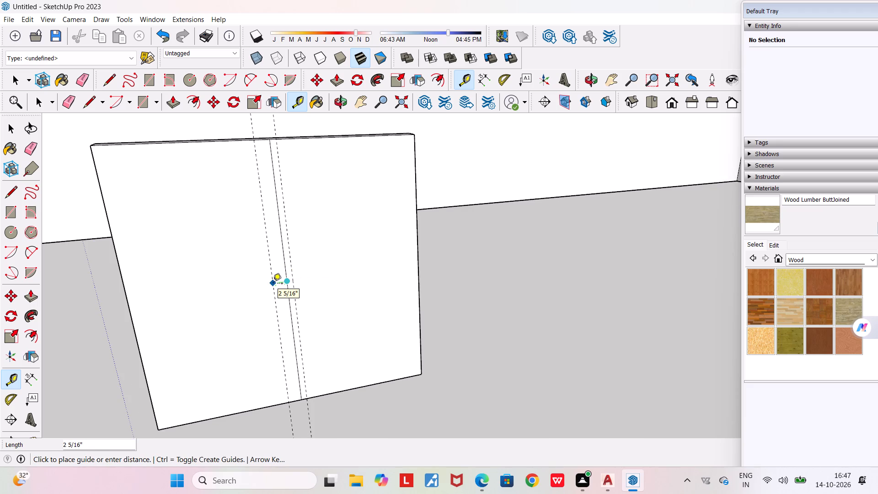
text(1")
key(Return)
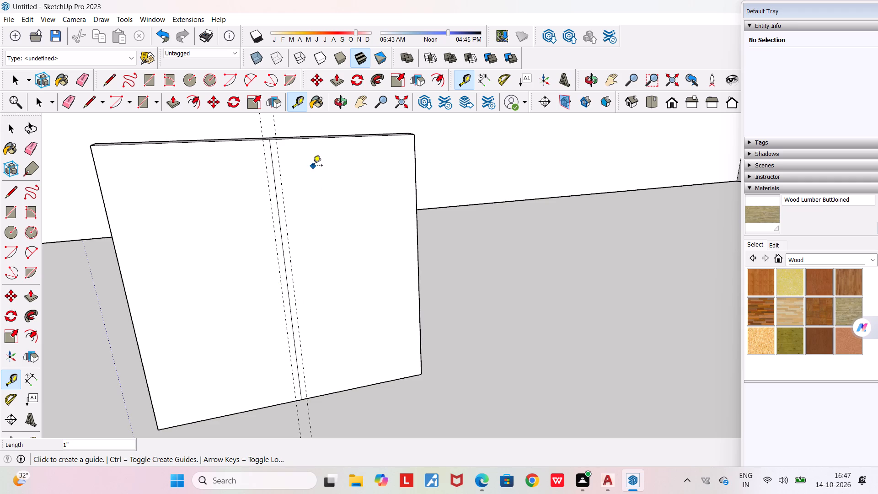
key(space)
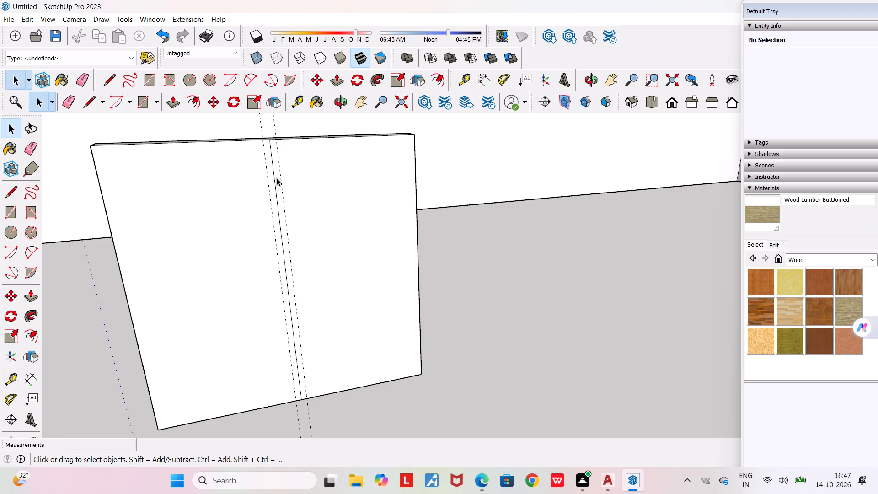
Delete the centre line between the two guides on the panel's front face.
click(277, 178)
key(space)
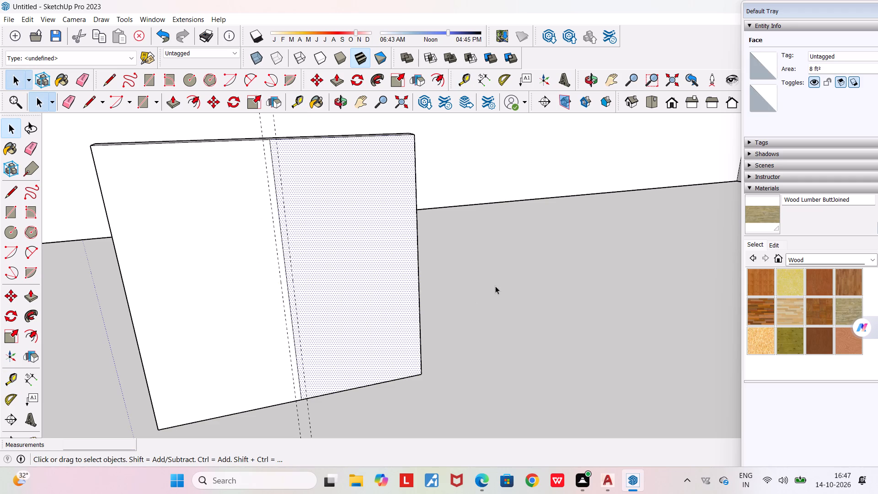
click(495, 286)
click(278, 207)
key(Delete)
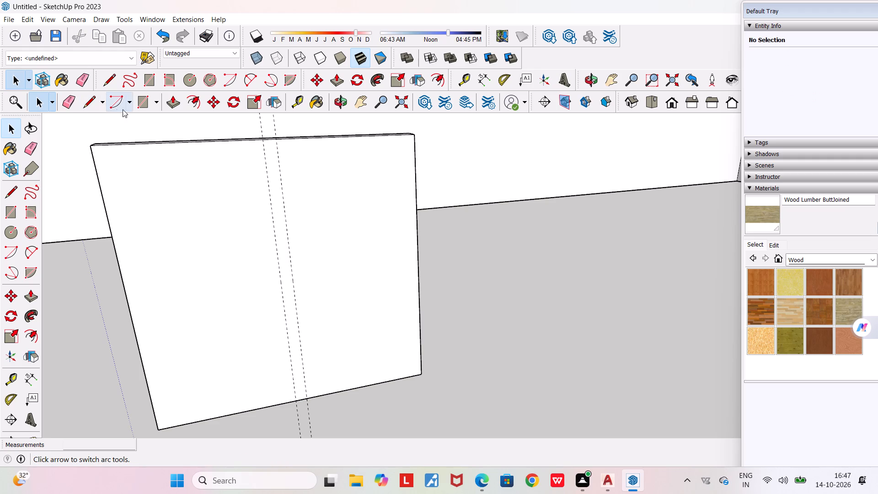
Draw a full-height rectangle between the two guides on the panel's front face, from top edge to bottom edge.
click(140, 110)
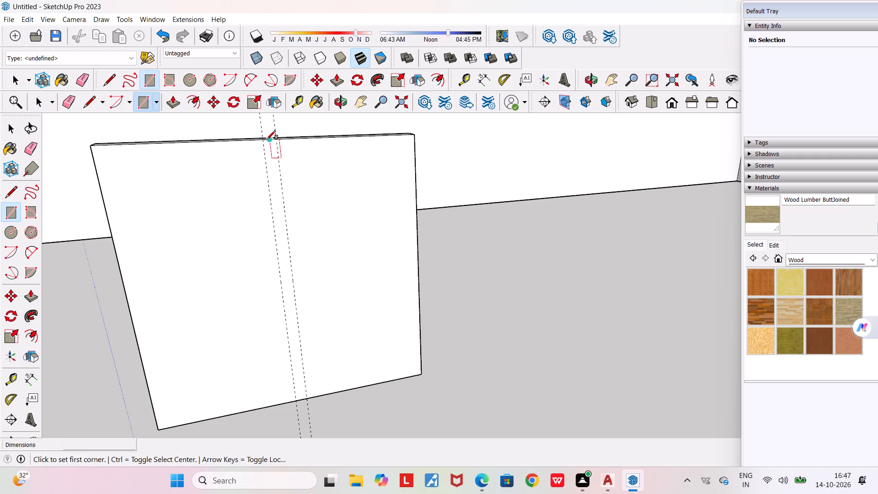
click(264, 140)
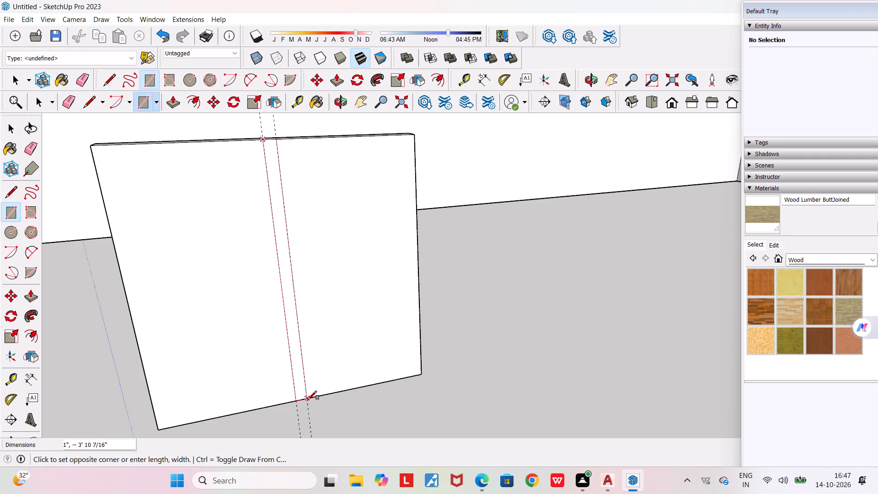
click(309, 401)
Draw a 3" by about 2" rectangle across the panel's top thickness, continuing the front face's centre strip.
middle_drag(281, 380, 253, 365)
scroll(253, 365, down, 3)
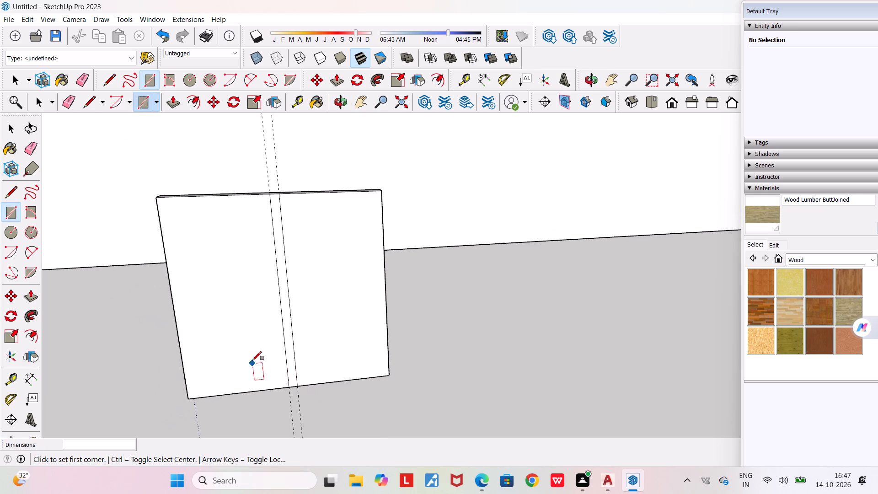
middle_drag(289, 293, 309, 369)
middle_drag(269, 225, 275, 230)
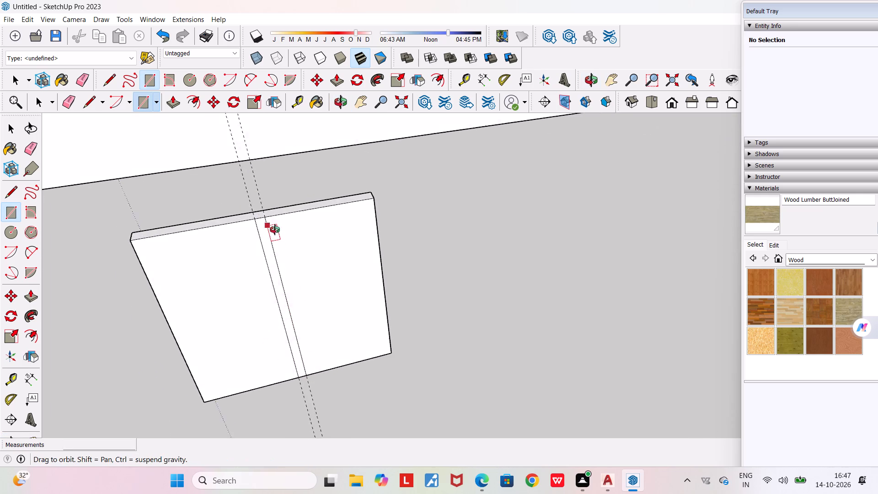
middle_drag(275, 230, 281, 276)
scroll(259, 226, up, 6)
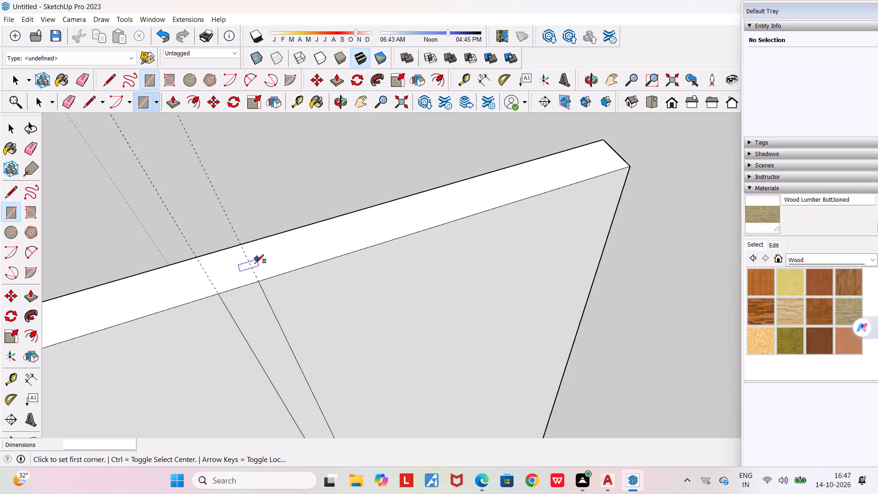
scroll(251, 274, up, 4)
click(203, 302)
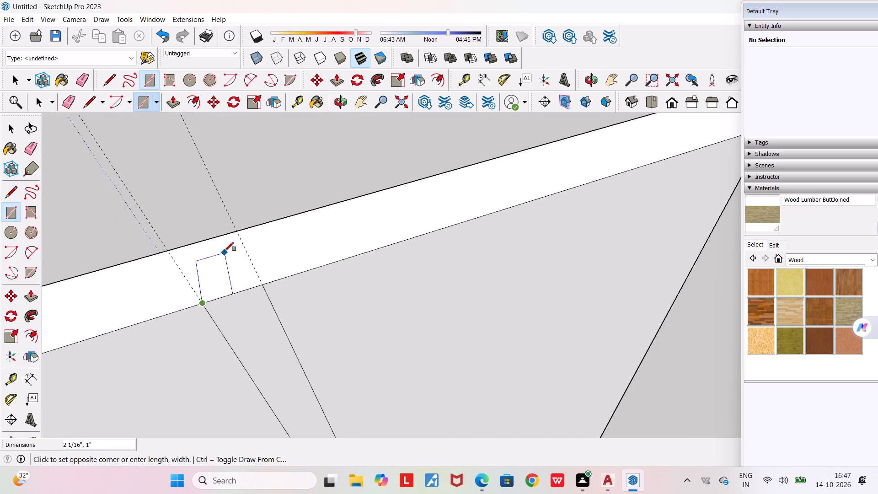
click(248, 228)
Draw a 4' by 1" rectangle down the panel's back face, starting from the top strip's corner and ending at the bottom edge.
middle_drag(245, 240, 87, 255)
scroll(87, 255, down, 5)
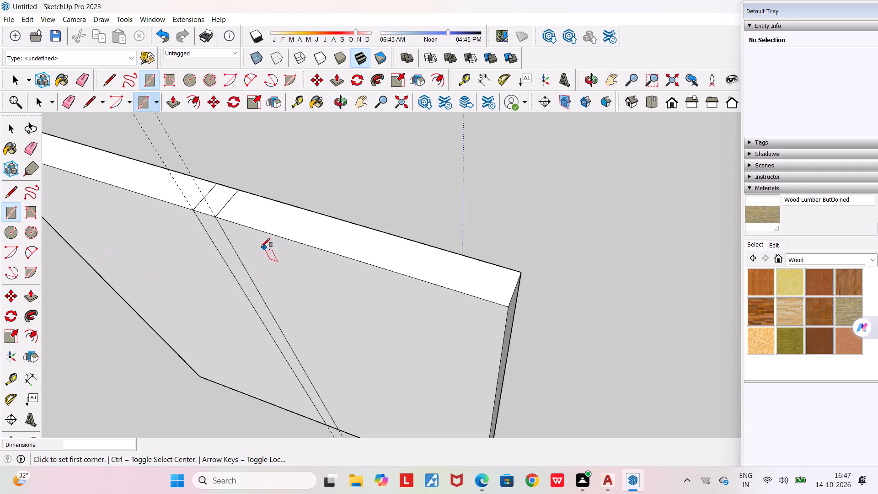
middle_drag(255, 246, 68, 263)
scroll(68, 263, down, 10)
scroll(177, 193, up, 2)
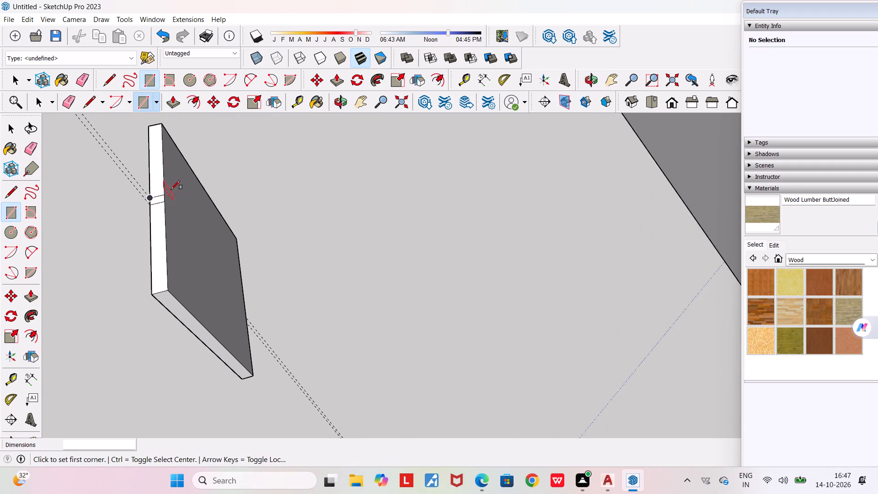
click(166, 195)
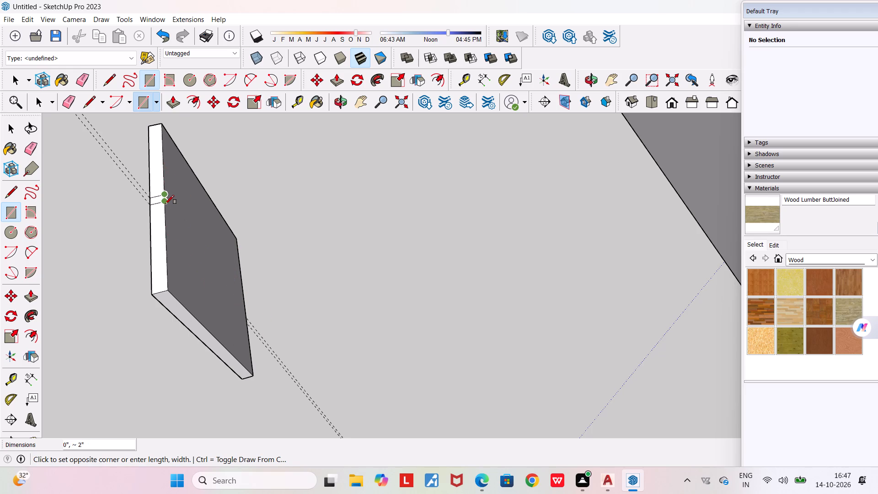
scroll(249, 300, up, 3)
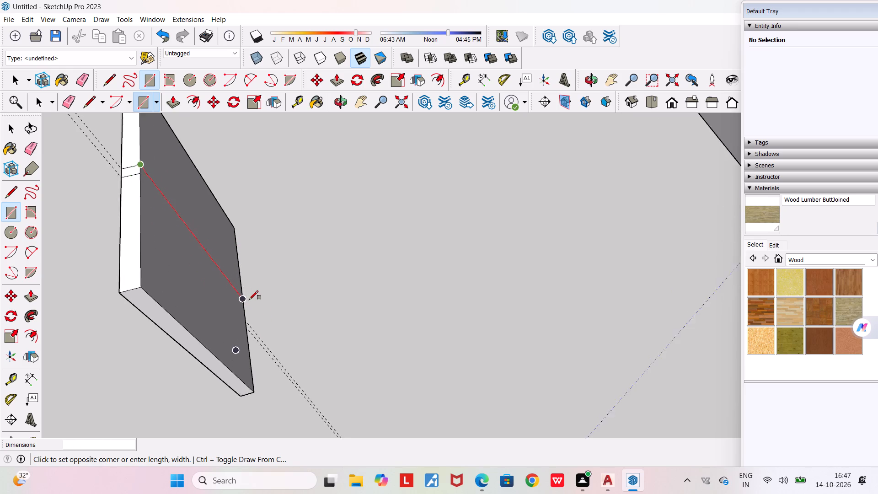
scroll(249, 300, up, 2)
click(240, 309)
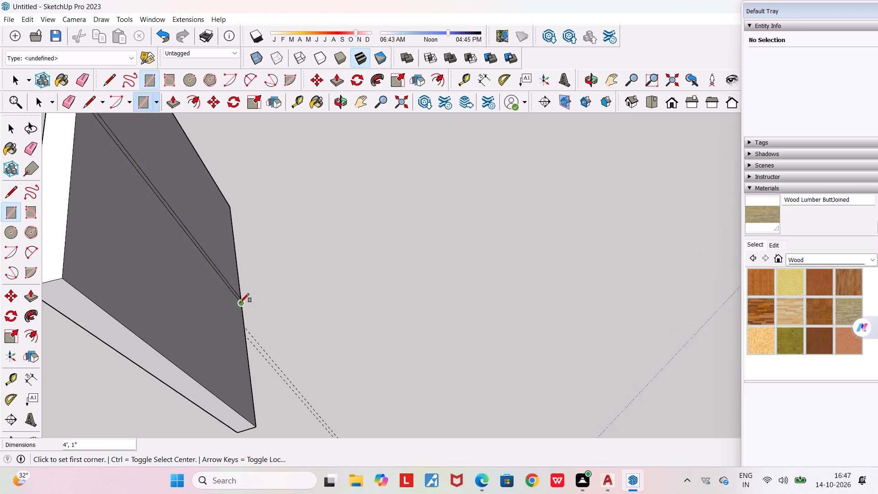
Erase the two vertical guides running through the panel, keeping the centre strip's edges.
middle_drag(226, 284, 277, 295)
scroll(275, 295, down, 6)
middle_drag(221, 257, 313, 203)
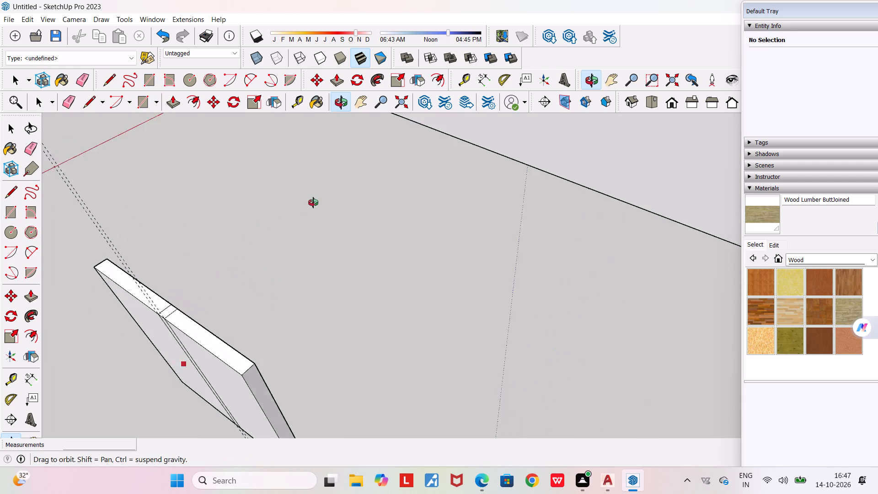
middle_drag(313, 203, 332, 195)
scroll(333, 195, down, 4)
middle_drag(347, 272, 496, 182)
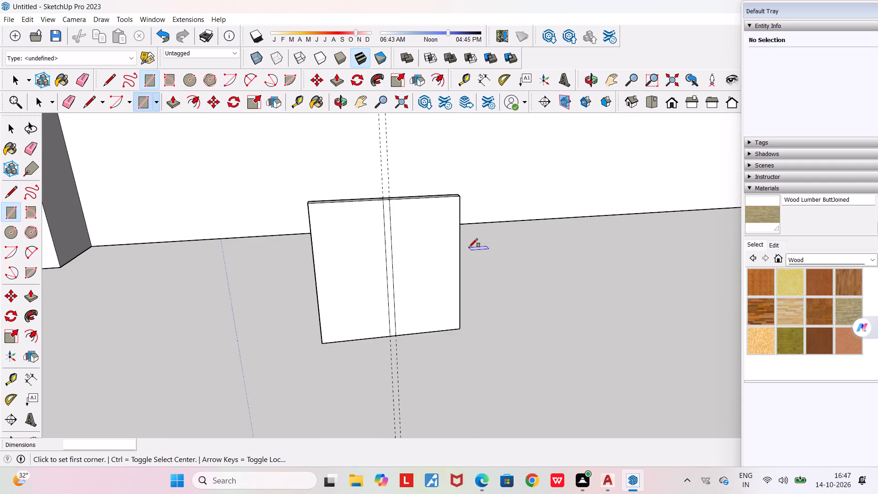
scroll(469, 247, down, 2)
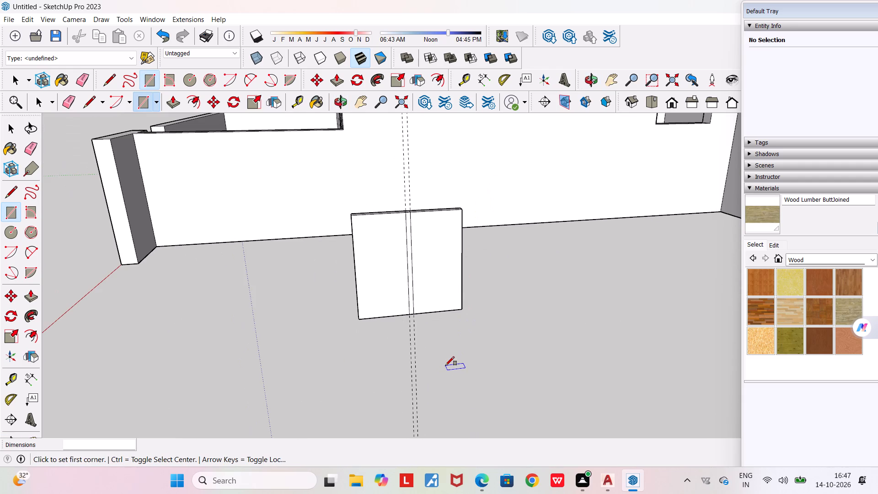
key(space)
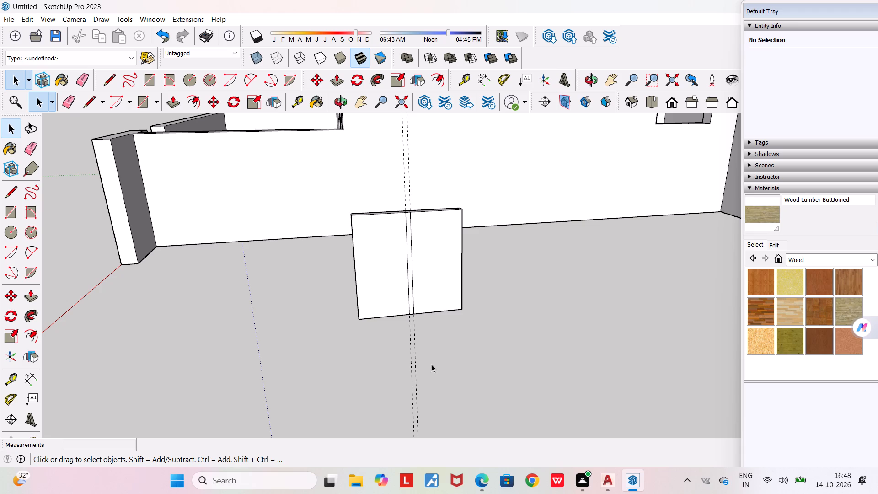
scroll(431, 364, up, 3)
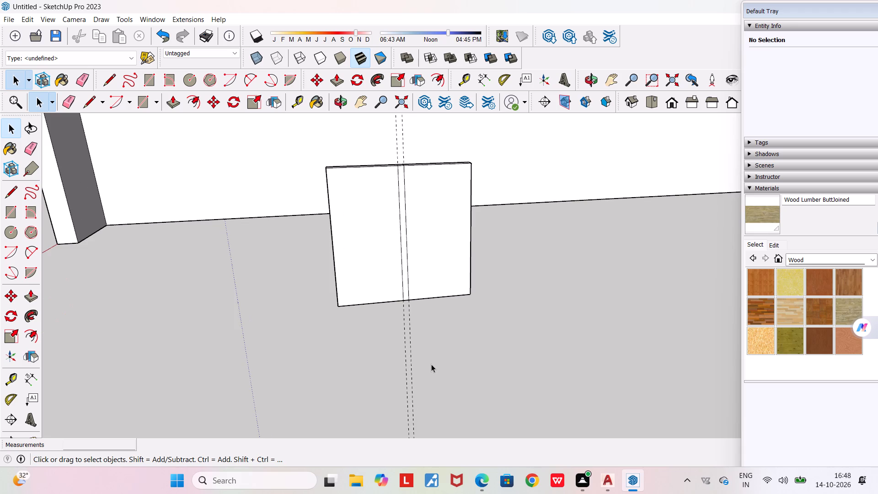
scroll(467, 264, up, 1)
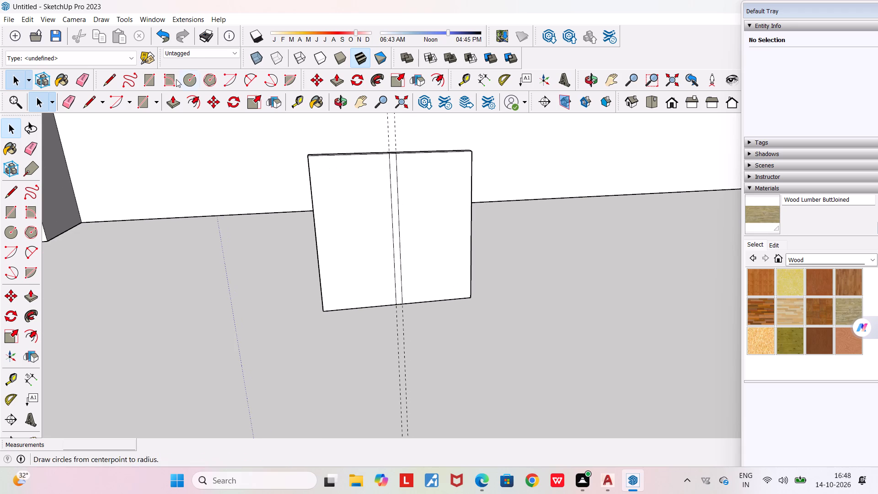
click(69, 101)
drag(385, 359, 469, 368)
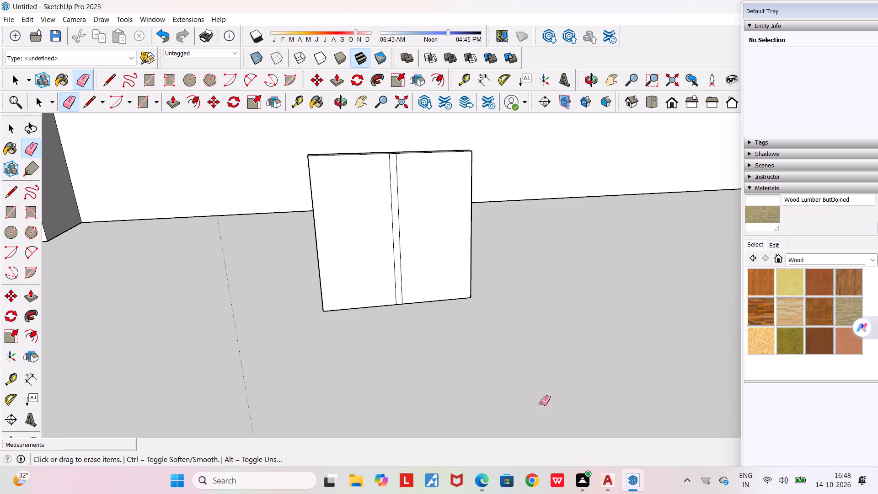
key(space)
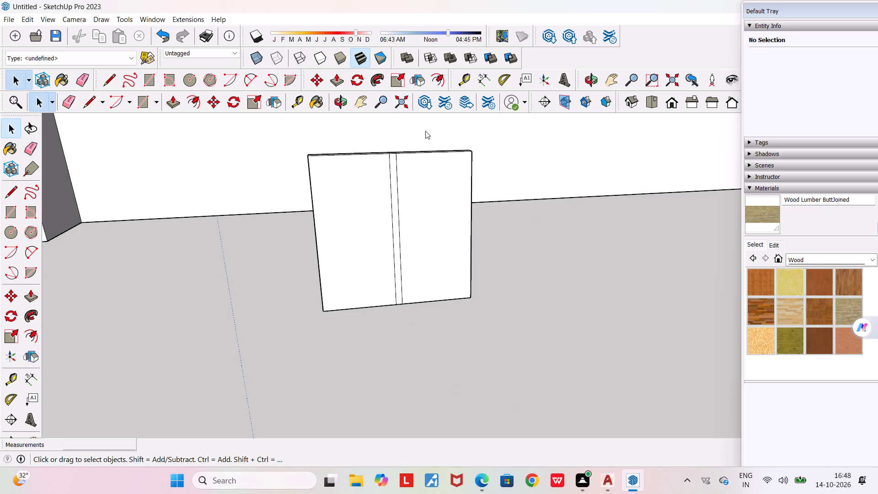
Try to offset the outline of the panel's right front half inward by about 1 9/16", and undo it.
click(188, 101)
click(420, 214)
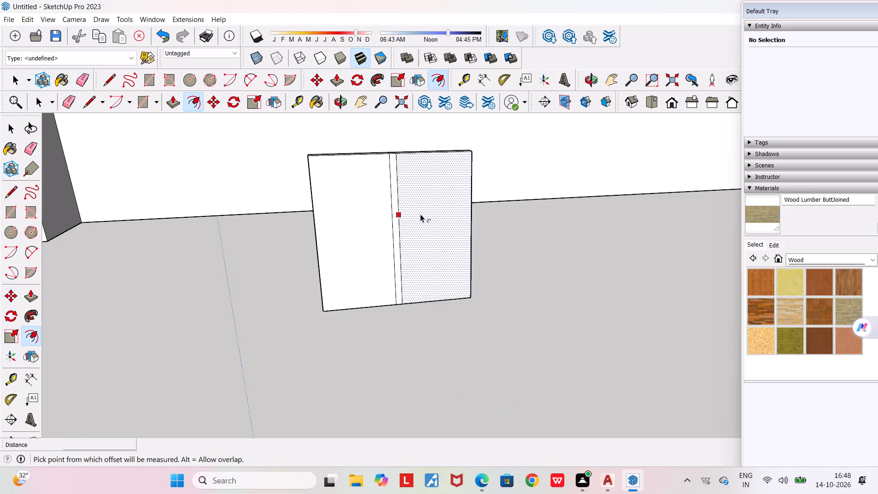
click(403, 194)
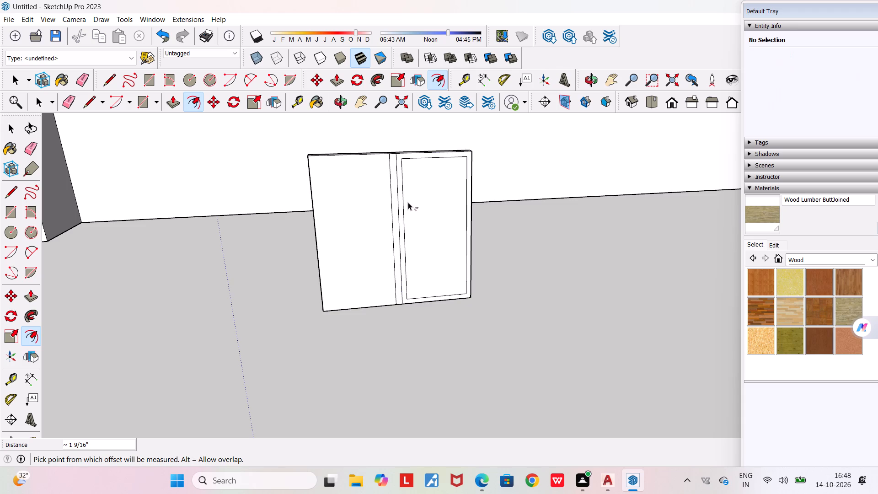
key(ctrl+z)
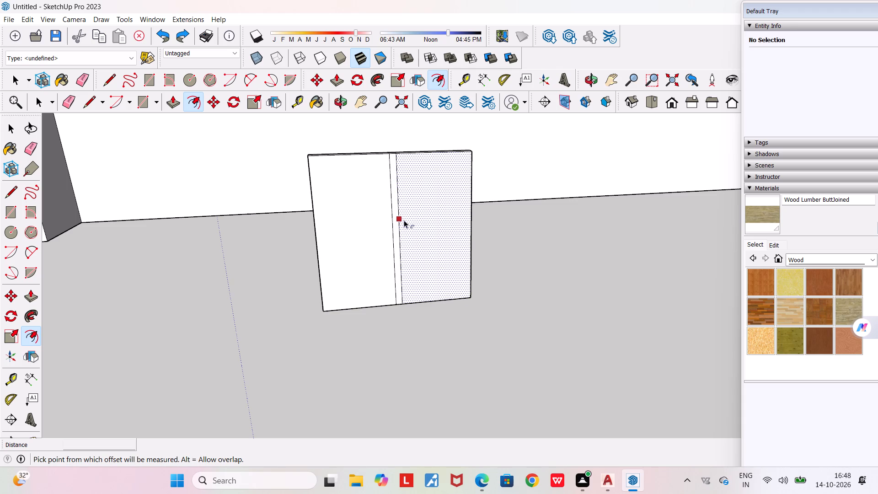
Offset both front halves' outlines inward, about 2 11/16" on the right half and about 3 1/16" on the left half.
click(402, 232)
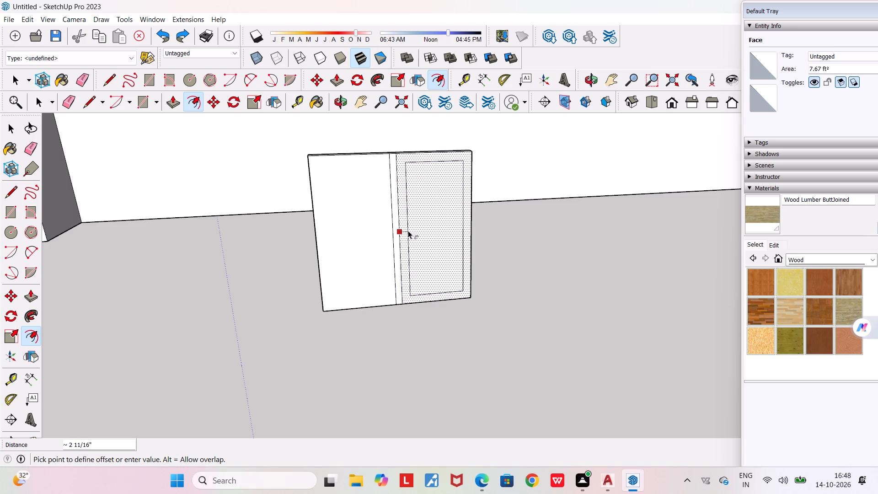
click(408, 231)
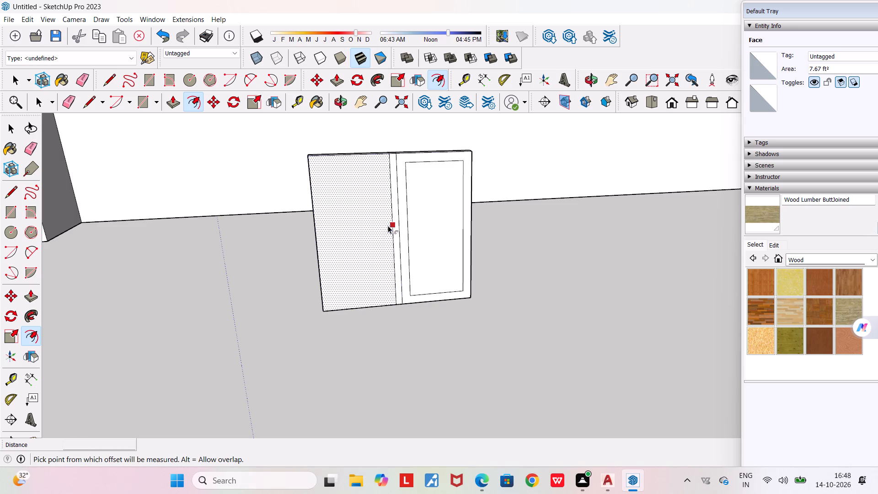
click(389, 224)
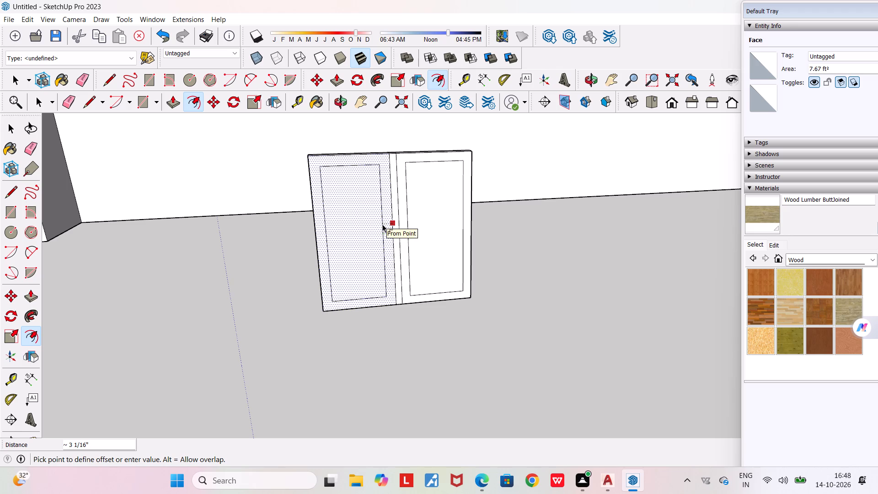
click(382, 224)
Push the right half's inner rectangle 3" through the panel's thickness to cut an opening.
middle_drag(439, 333, 351, 328)
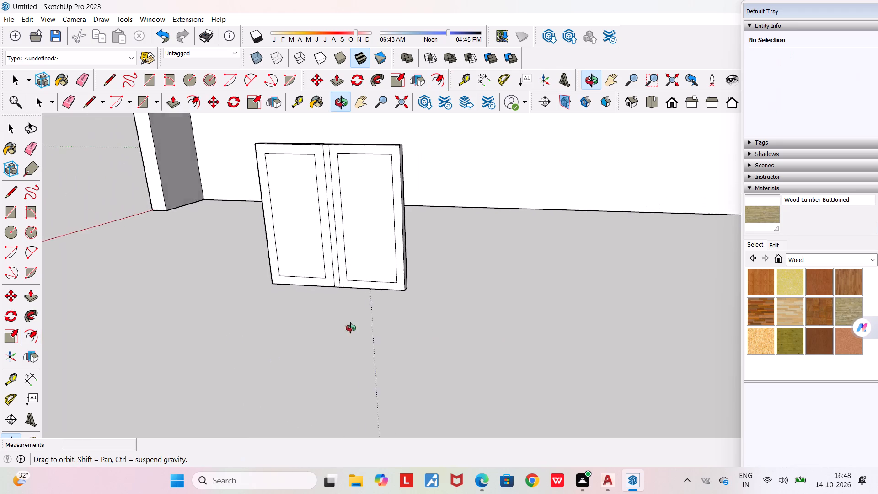
middle_drag(351, 328, 225, 346)
middle_drag(359, 306, 438, 321)
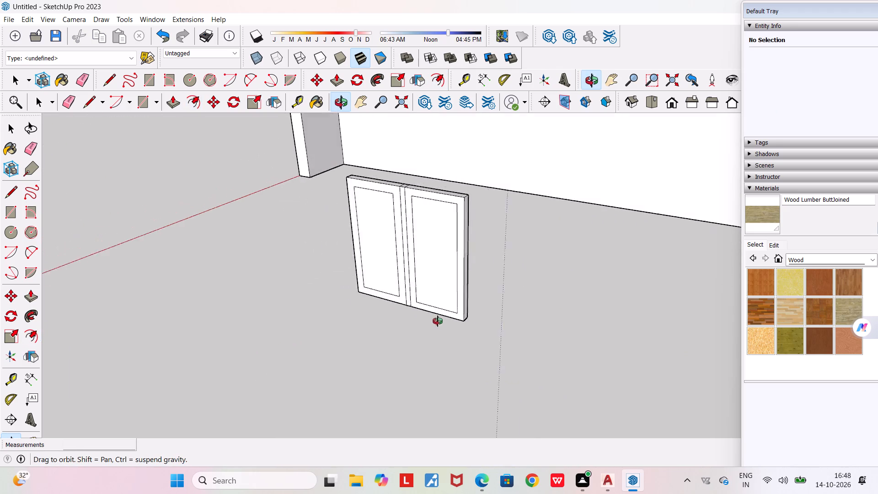
middle_drag(438, 321, 445, 320)
scroll(478, 254, up, 3)
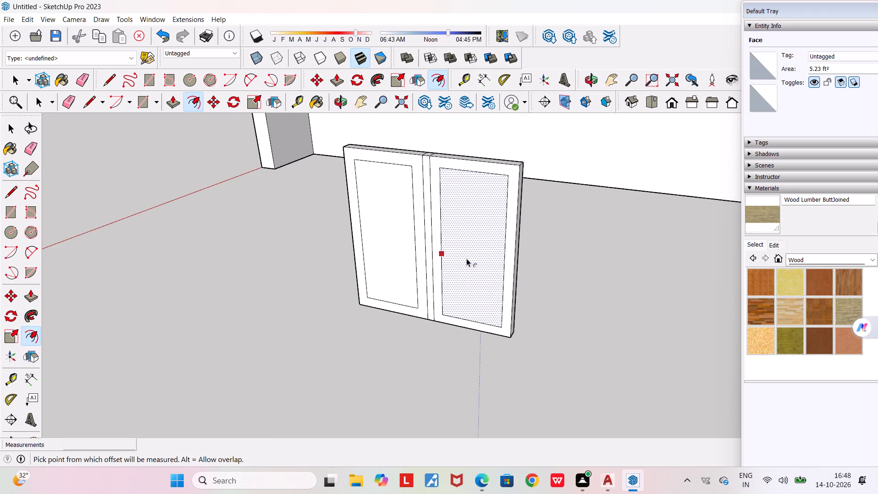
key(space)
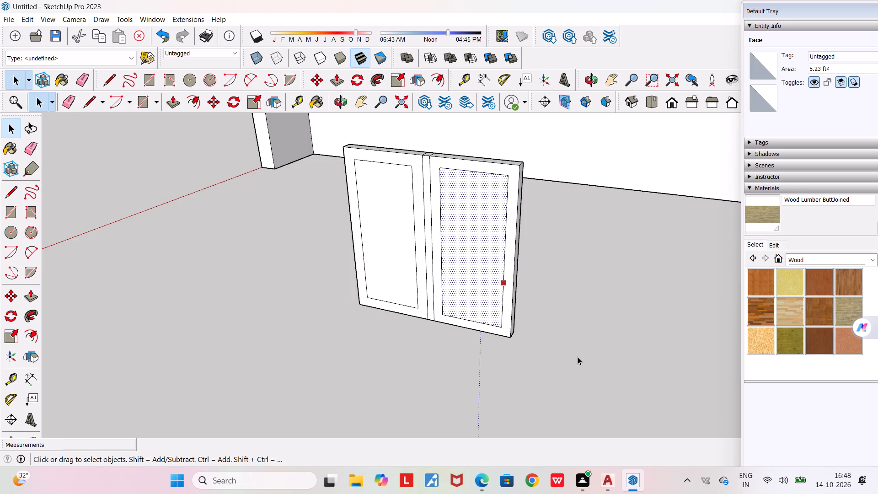
click(176, 100)
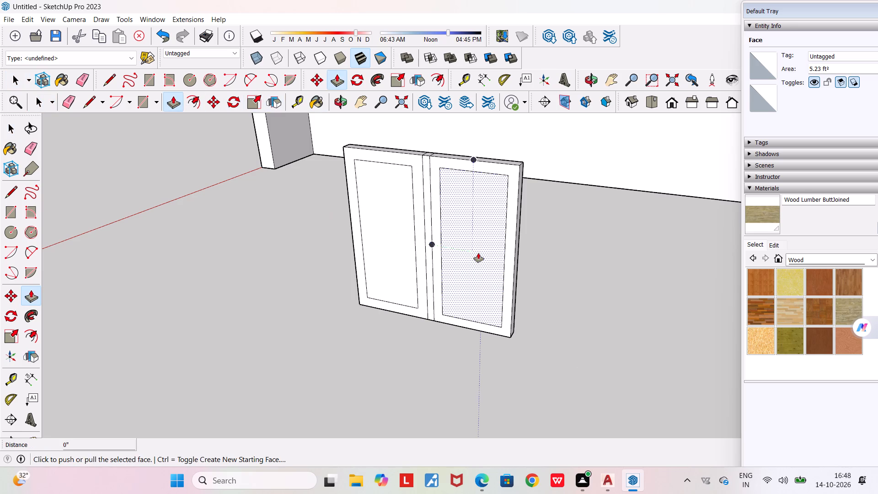
click(478, 253)
middle_drag(450, 262, 94, 258)
click(412, 166)
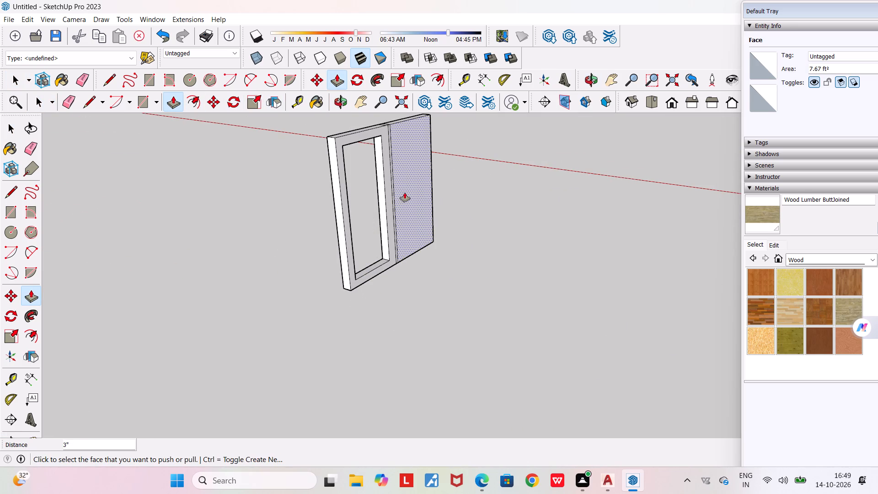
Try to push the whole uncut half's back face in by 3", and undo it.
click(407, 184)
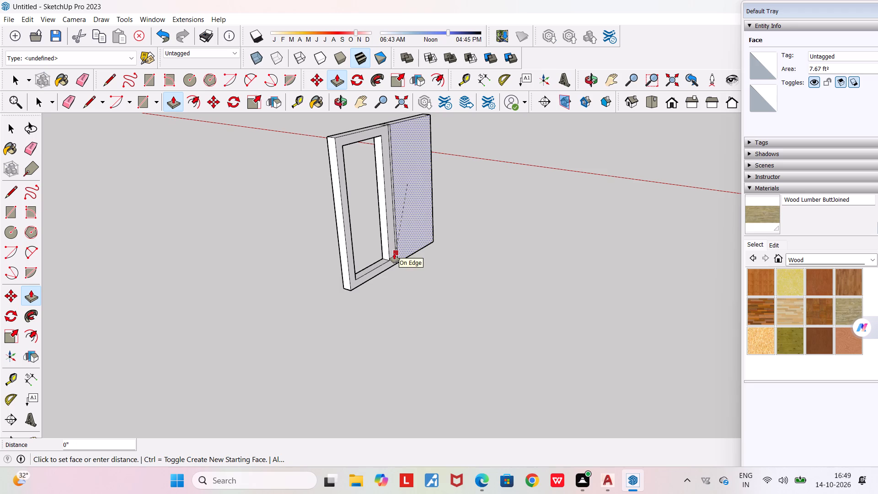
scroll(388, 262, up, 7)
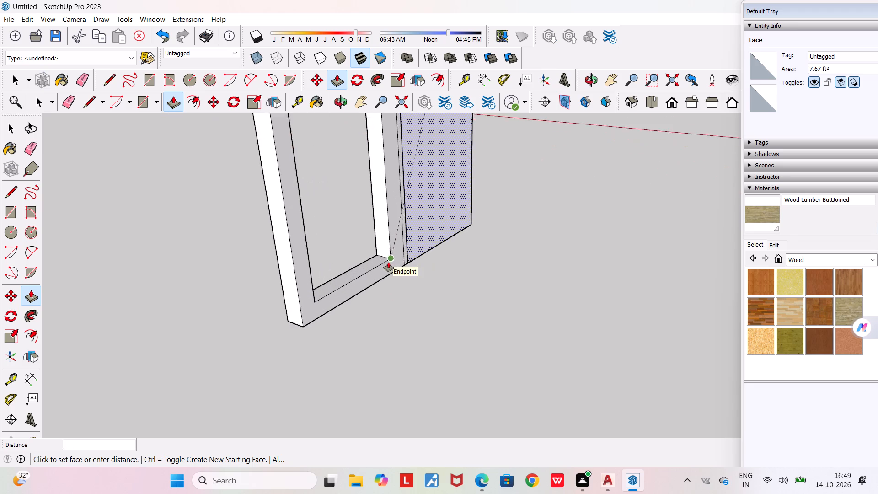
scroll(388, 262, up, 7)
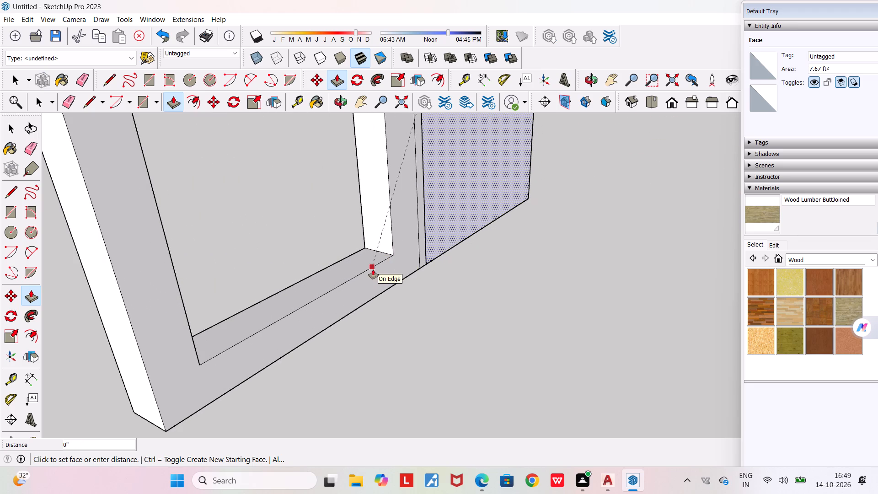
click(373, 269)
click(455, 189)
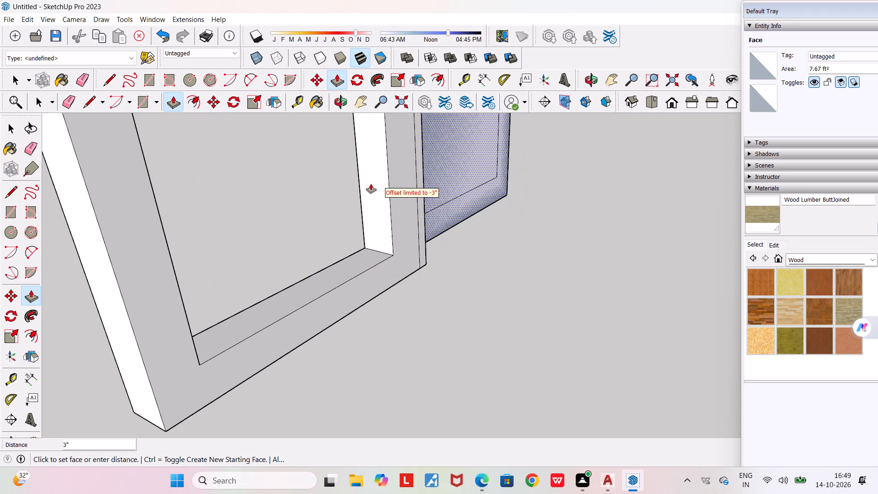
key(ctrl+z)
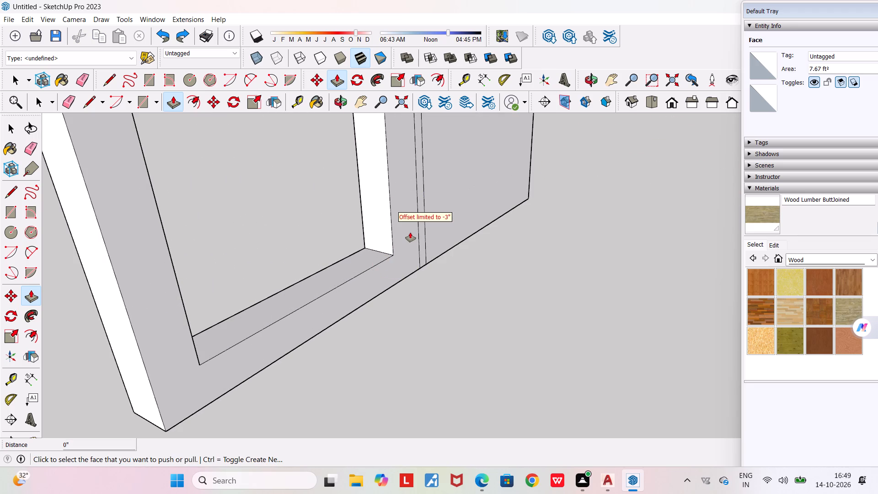
Push the left half's inner rectangle 3" through the panel's thickness to cut the second opening.
middle_drag(419, 244, 499, 256)
scroll(499, 256, down, 7)
middle_drag(440, 266, 586, 291)
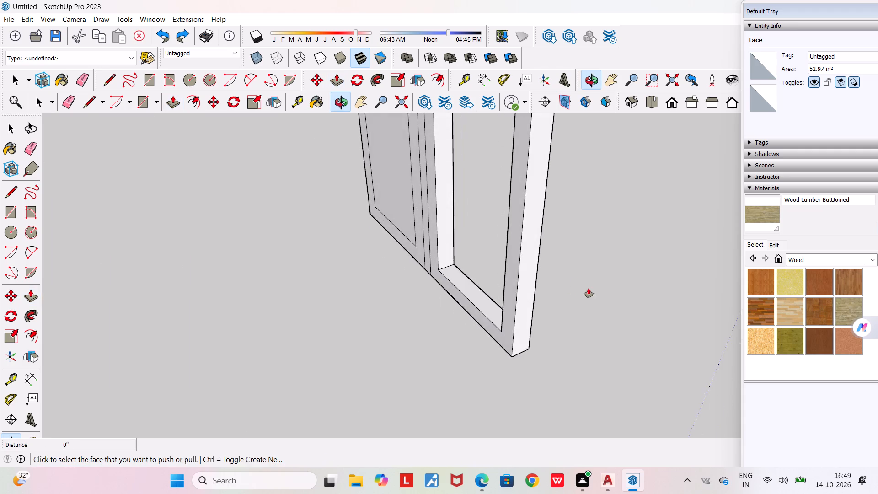
middle_drag(415, 218, 501, 251)
scroll(499, 250, down, 6)
middle_drag(385, 299, 598, 274)
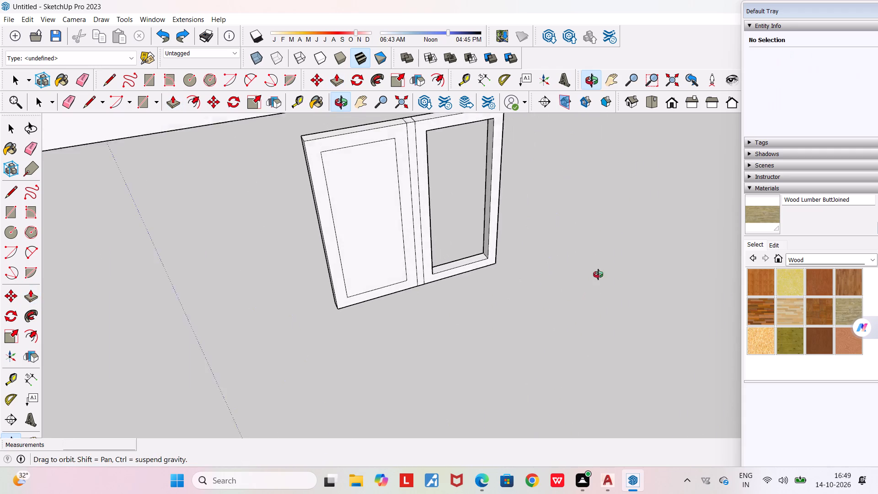
middle_drag(598, 274, 594, 265)
click(356, 233)
middle_drag(257, 214, 343, 245)
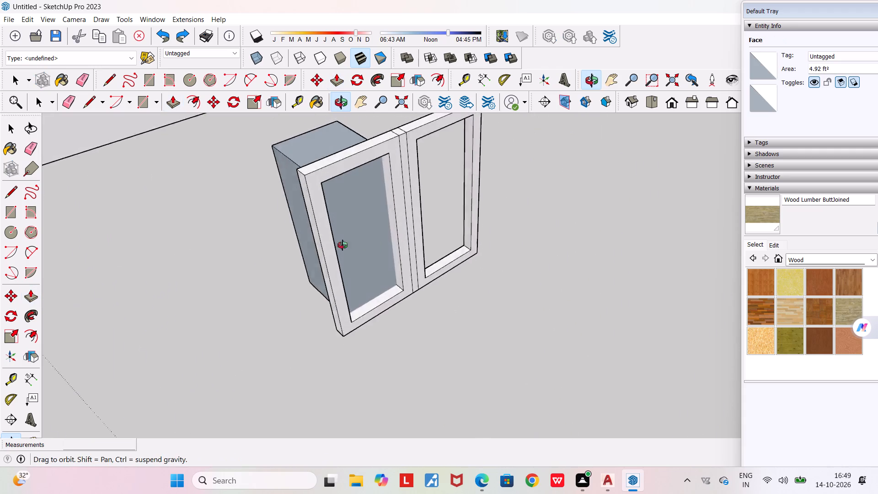
middle_drag(343, 245, 697, 250)
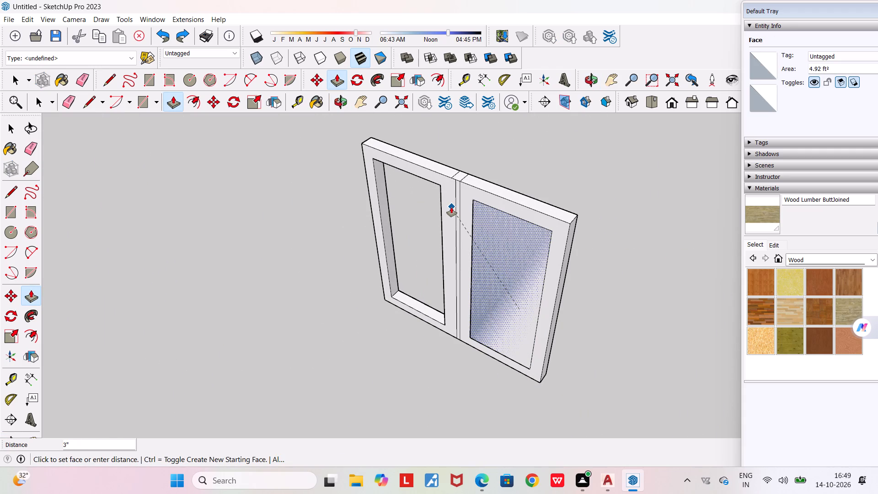
click(447, 204)
Examine the two window openings and the centre strip from the front, back and sides.
middle_drag(492, 264, 399, 206)
scroll(399, 206, down, 3)
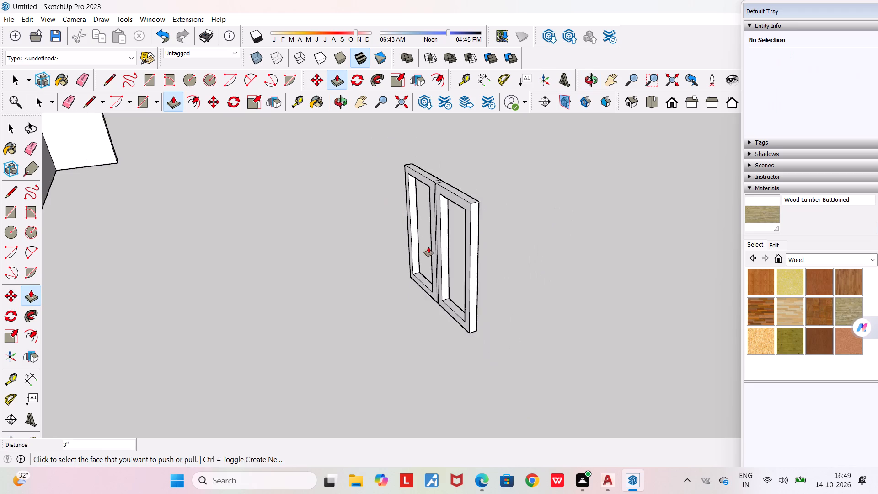
middle_drag(441, 256, 100, 222)
scroll(479, 239, up, 4)
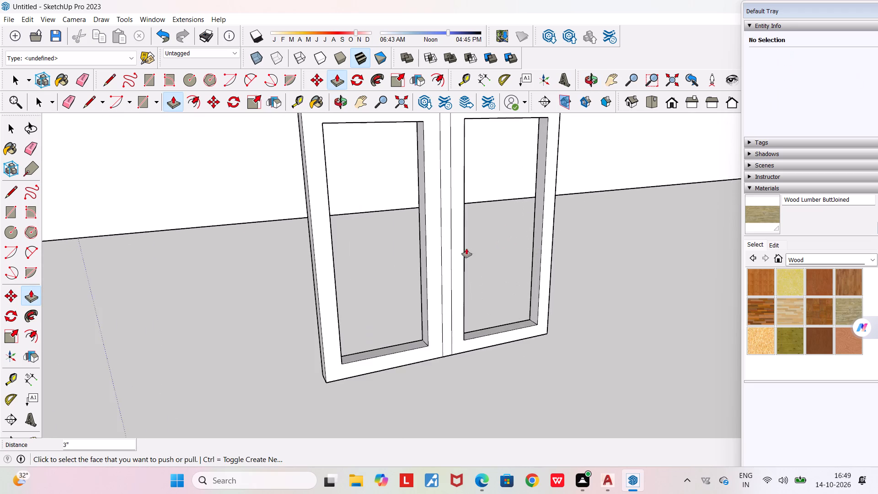
middle_drag(456, 242, 353, 233)
scroll(353, 233, down, 3)
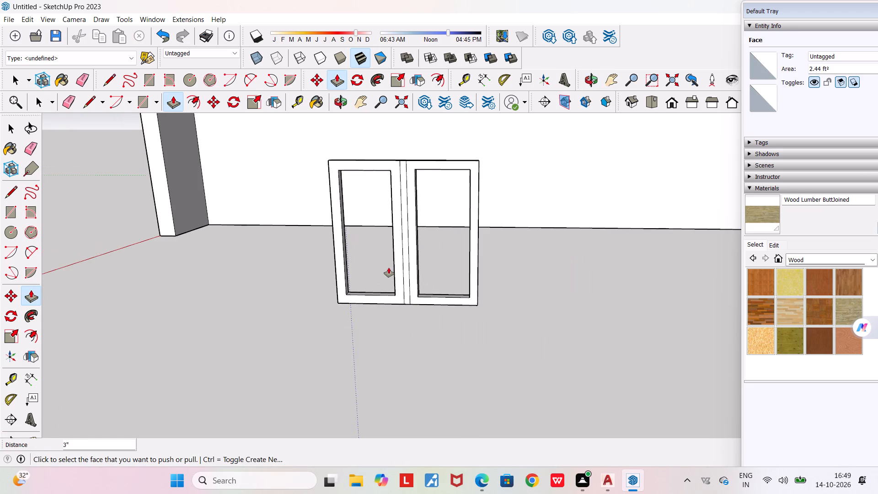
middle_drag(385, 268, 379, 278)
scroll(332, 310, up, 5)
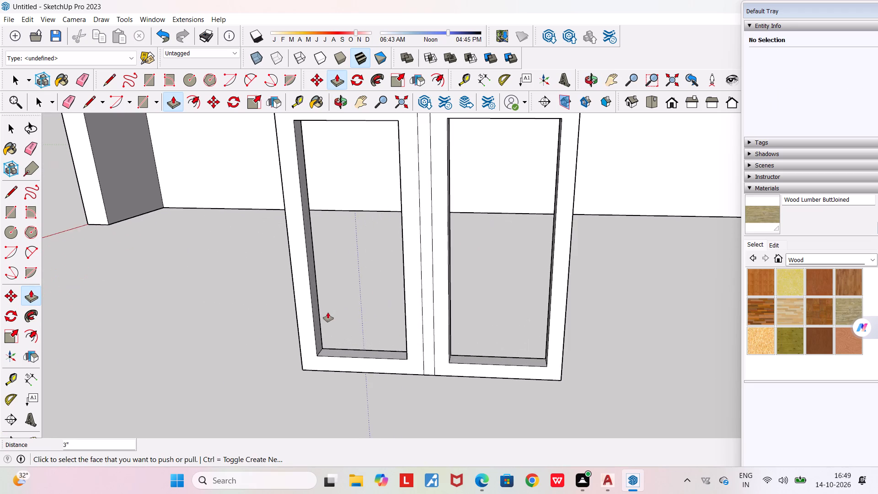
scroll(343, 332, up, 3)
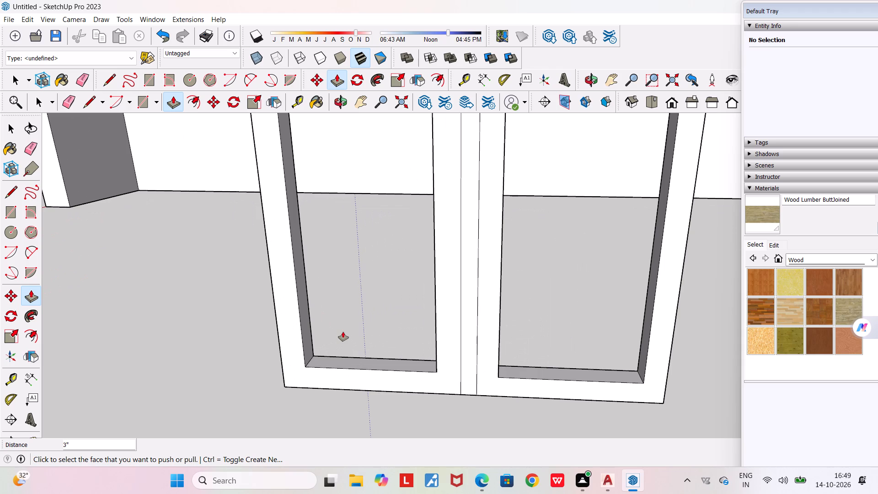
scroll(343, 332, down, 4)
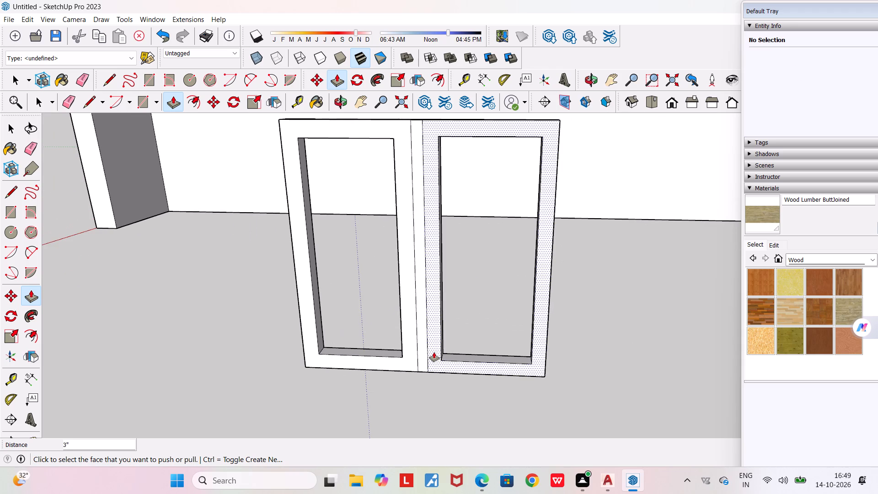
middle_drag(434, 352, 616, 329)
scroll(616, 329, down, 3)
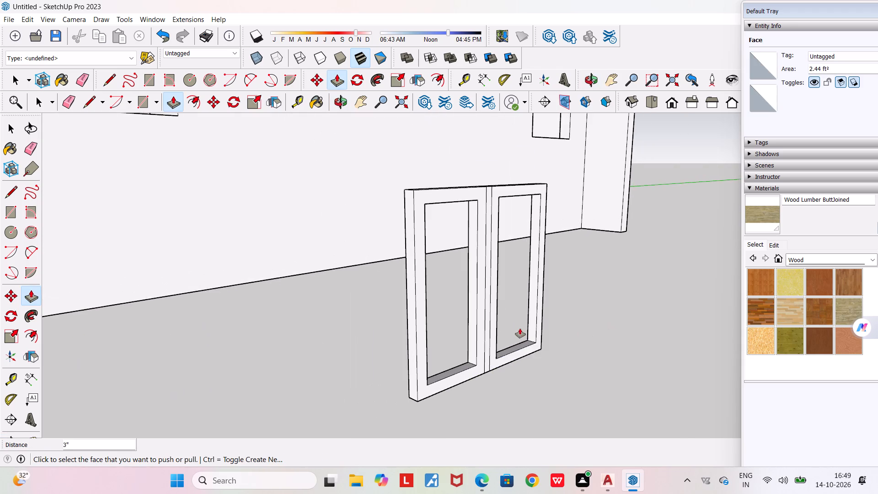
middle_drag(520, 328, 478, 342)
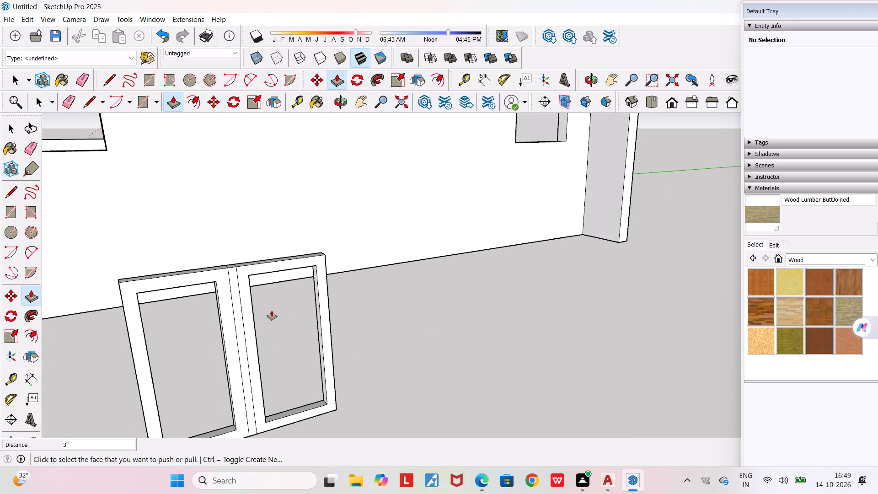
Erase the two centre strip edges that cross the frame's top thickness.
scroll(242, 307, up, 4)
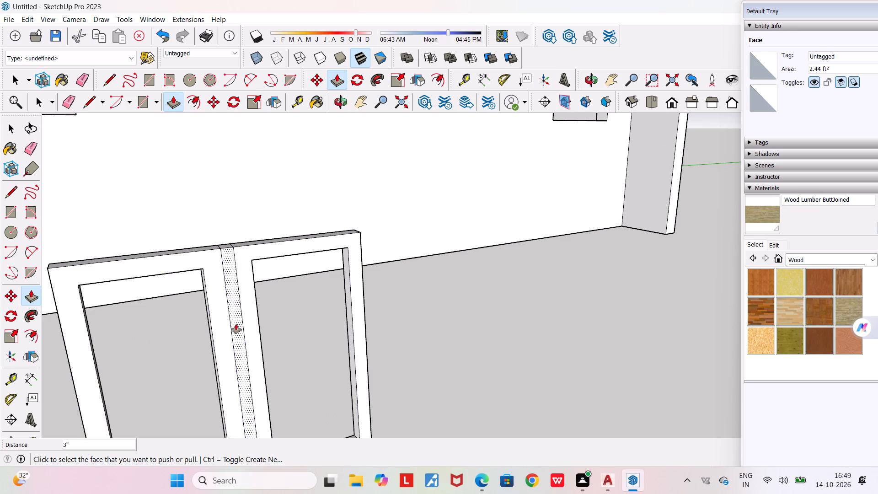
scroll(241, 322, up, 4)
scroll(241, 322, down, 1)
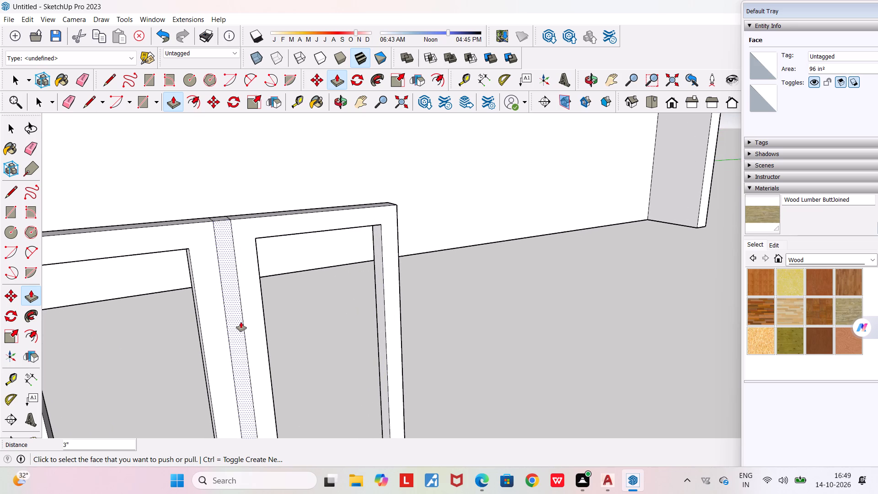
middle_drag(242, 292, 229, 402)
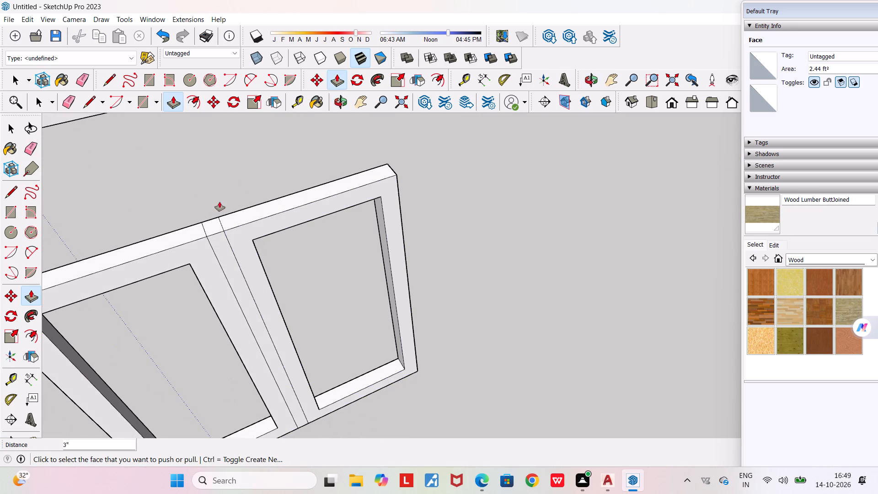
scroll(218, 230, up, 5)
key(space)
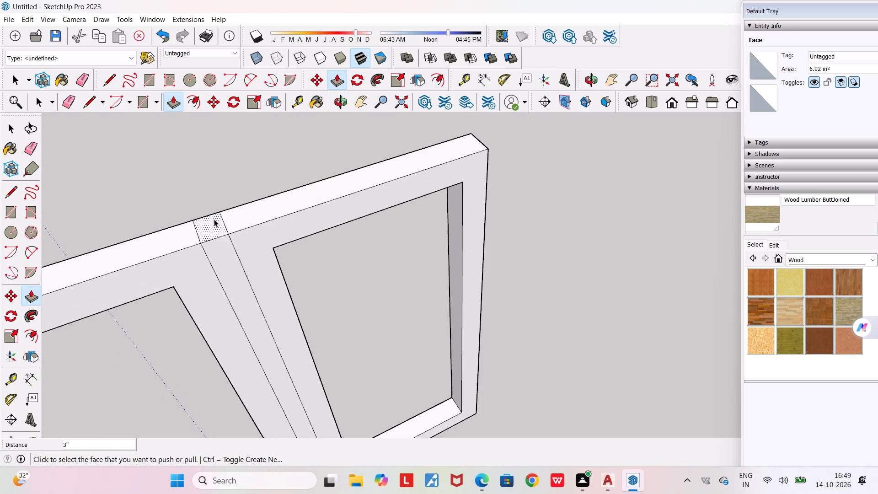
click(68, 102)
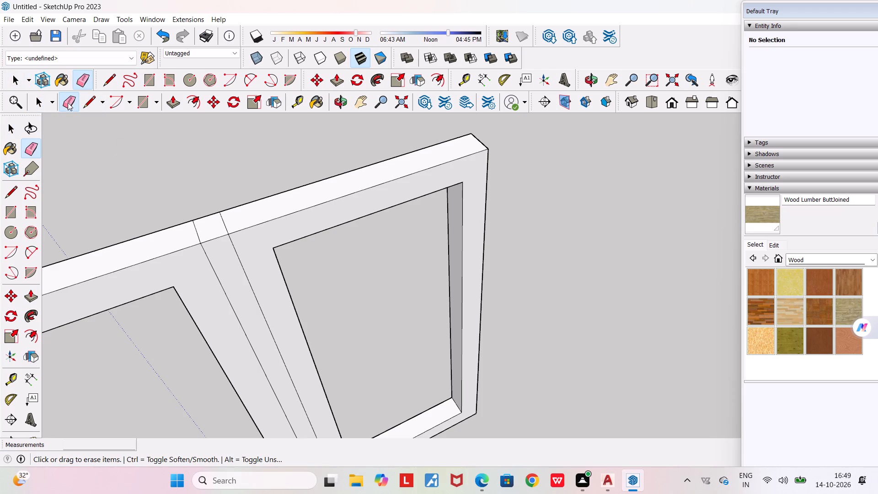
drag(230, 221, 194, 233)
Erase the centre strip's remaining vertical edges on the window frame's front and back faces.
scroll(194, 232, down, 6)
middle_drag(198, 253, 215, 192)
scroll(215, 192, down, 4)
drag(215, 227, 232, 236)
scroll(223, 231, down, 4)
middle_drag(240, 292, 292, 276)
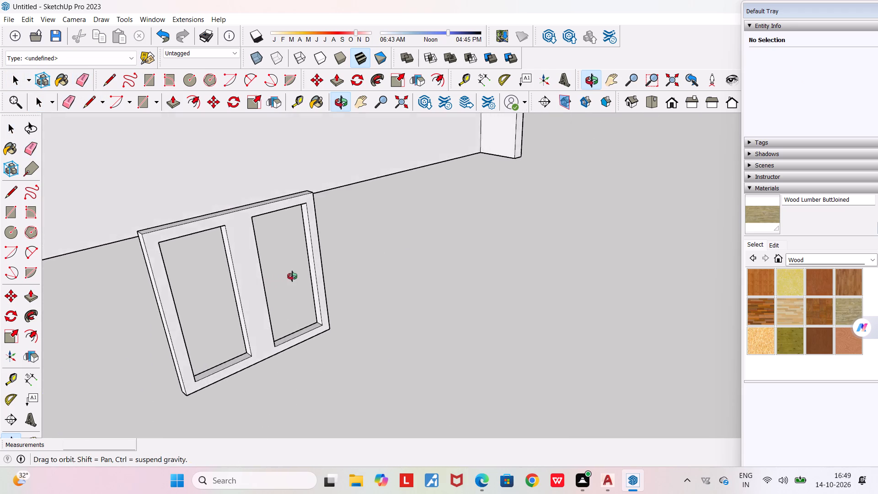
middle_drag(292, 276, 572, 258)
scroll(607, 300, up, 5)
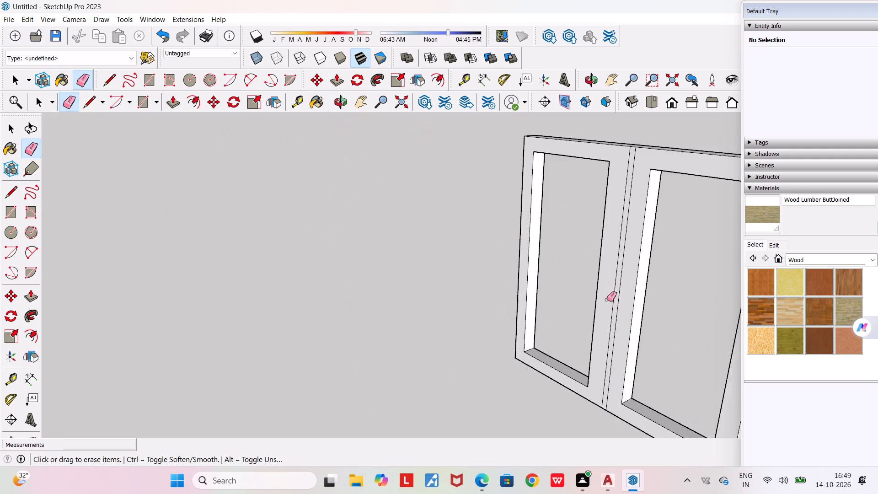
drag(625, 306, 615, 300)
middle_drag(606, 298, 300, 293)
scroll(271, 296, down, 4)
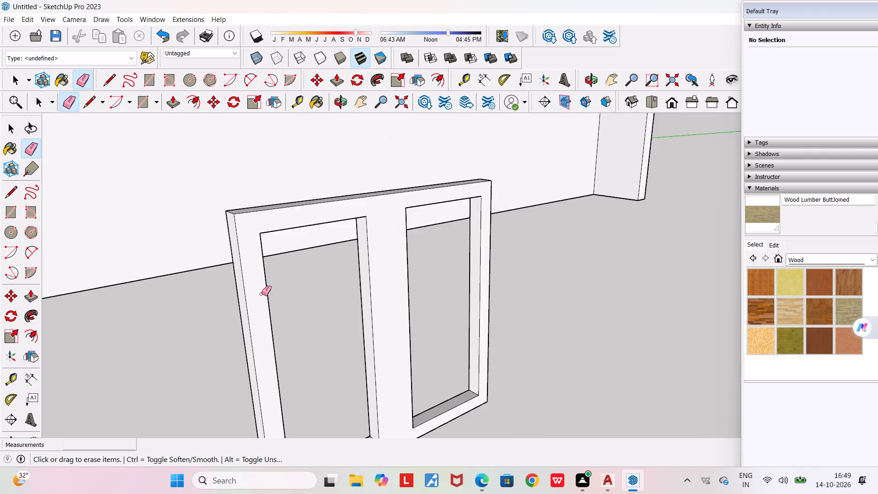
Paint the window frame's front face with the Wood Cherry Original material.
scroll(262, 294, down, 5)
middle_drag(289, 311, 240, 292)
scroll(236, 290, down, 4)
middle_drag(221, 305, 241, 307)
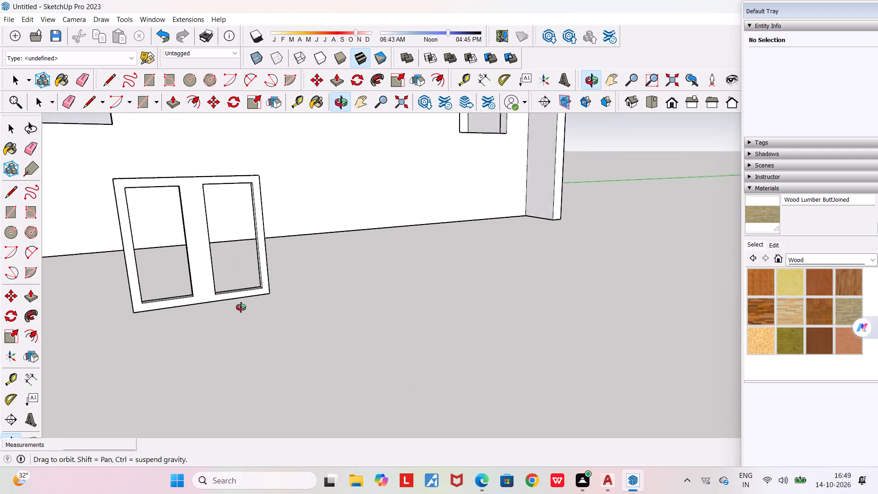
middle_drag(241, 307, 227, 324)
scroll(227, 324, down, 4)
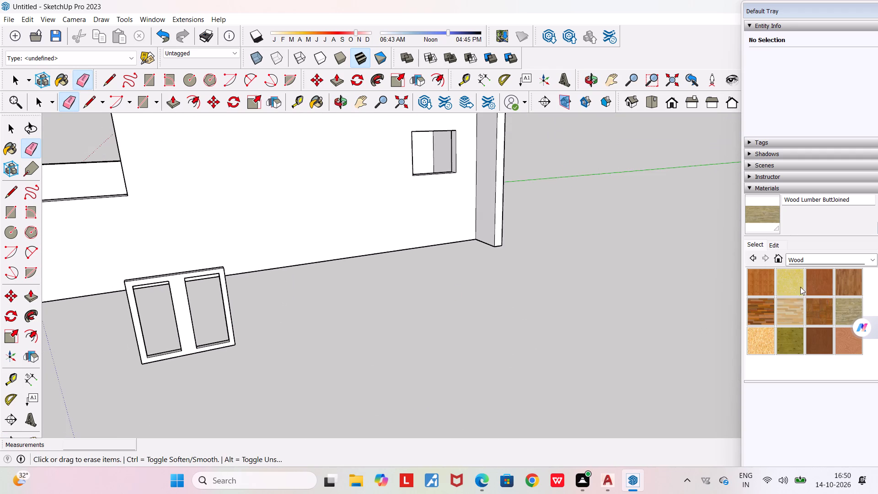
click(823, 285)
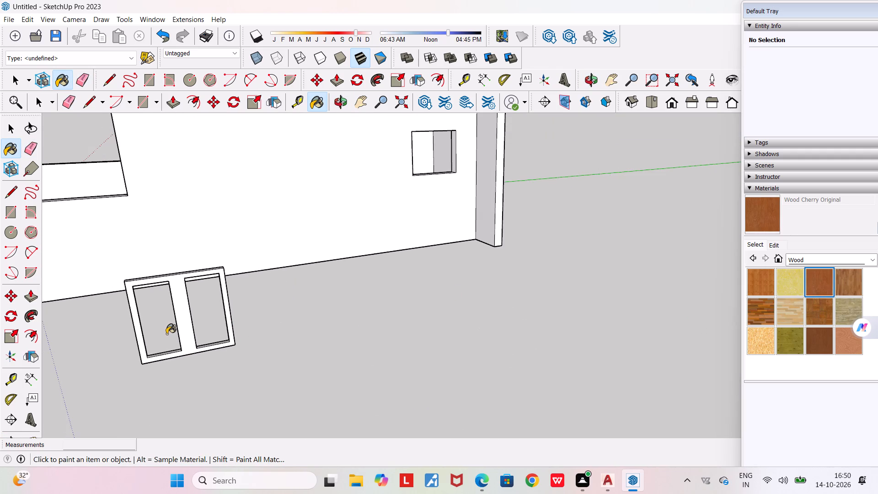
scroll(177, 330, up, 4)
click(183, 313)
Paint the frame's left outer side, both opening sills and the two inner jambs facing left with Wood Cherry Original.
middle_drag(160, 328, 222, 318)
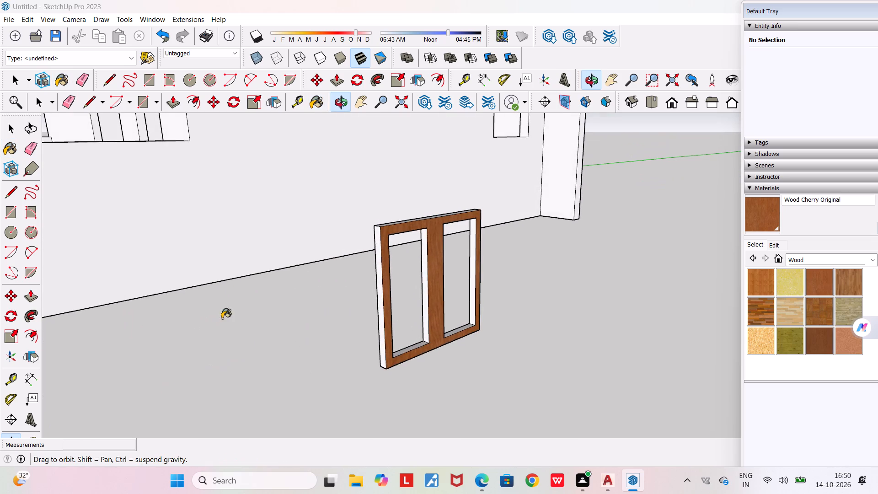
scroll(405, 281, up, 4)
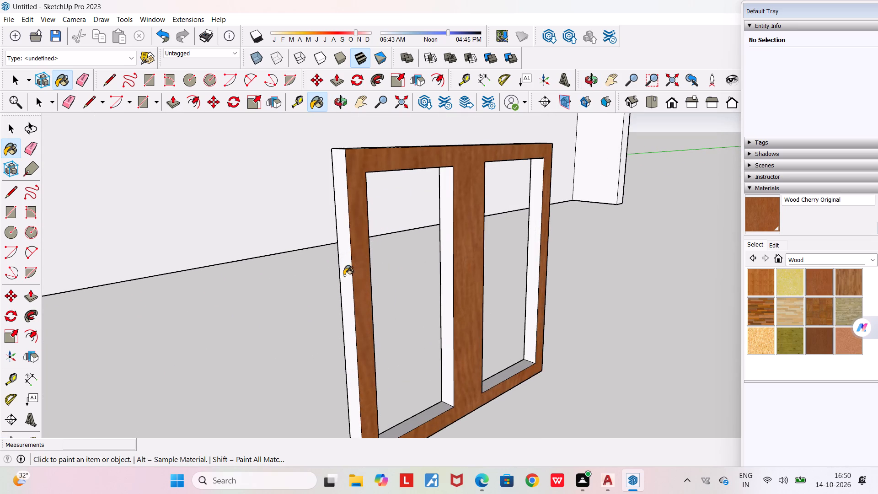
click(344, 275)
click(418, 418)
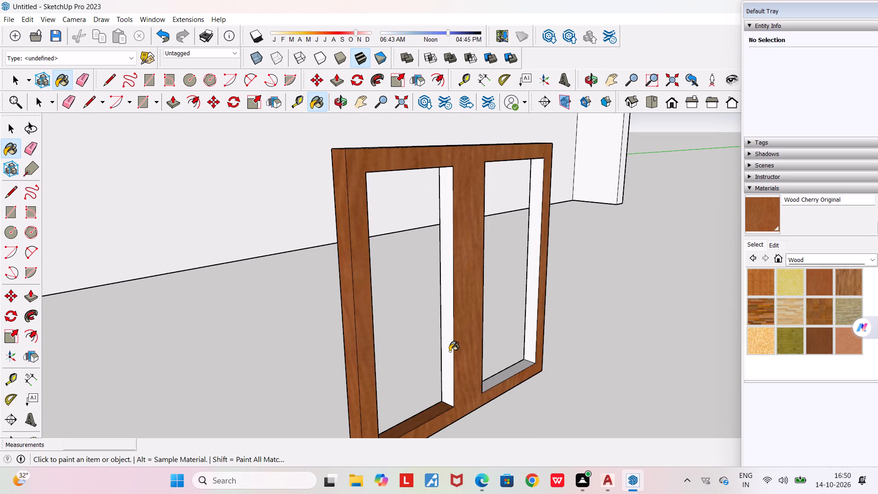
click(450, 350)
click(507, 374)
click(531, 310)
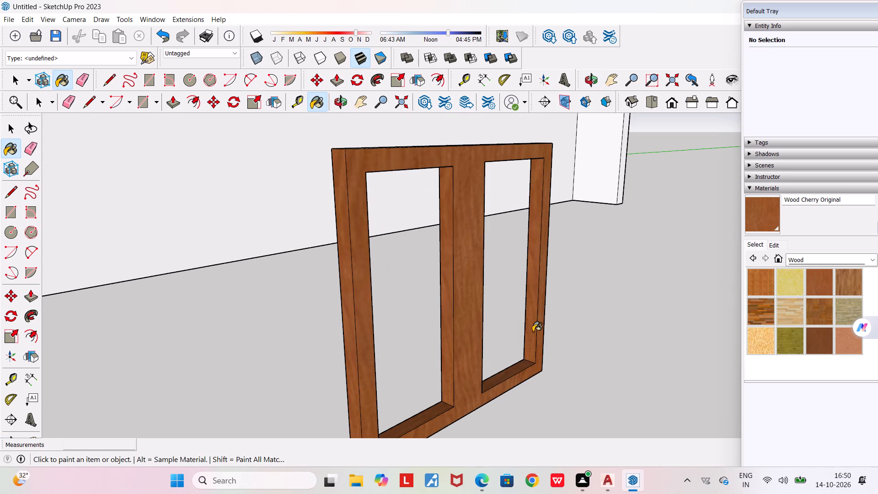
Paint the frame's other outer side, the remaining inner jambs of both openings and the top face with Wood Cherry Original.
middle_drag(531, 333, 130, 345)
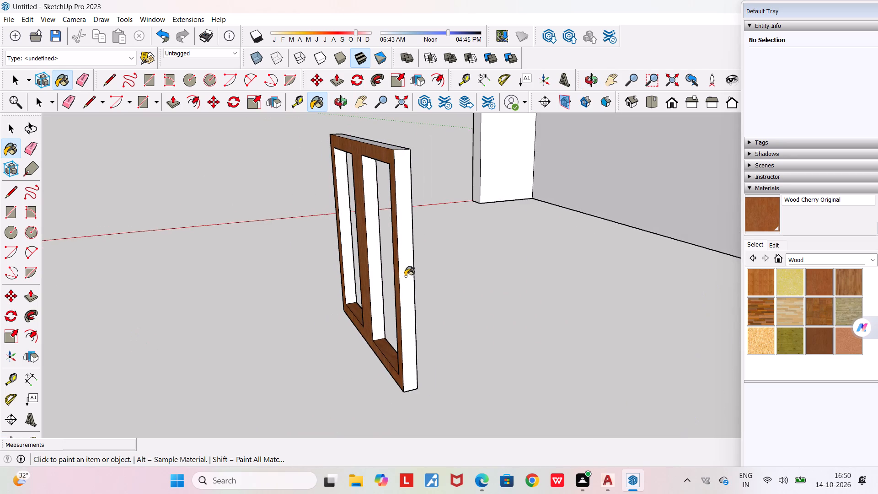
click(406, 277)
click(375, 250)
click(345, 217)
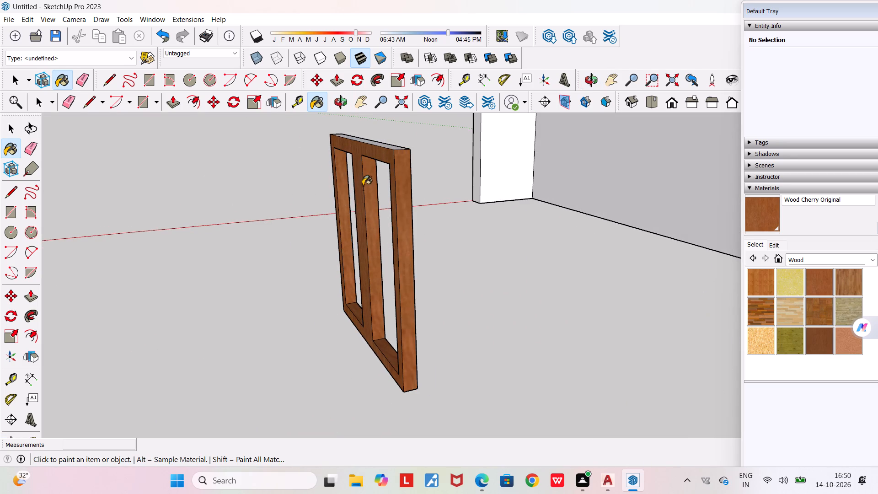
middle_drag(367, 188, 362, 252)
click(380, 204)
Paint the window frame's back face and bottom face with Wood Cherry Original.
middle_drag(385, 250, 240, 189)
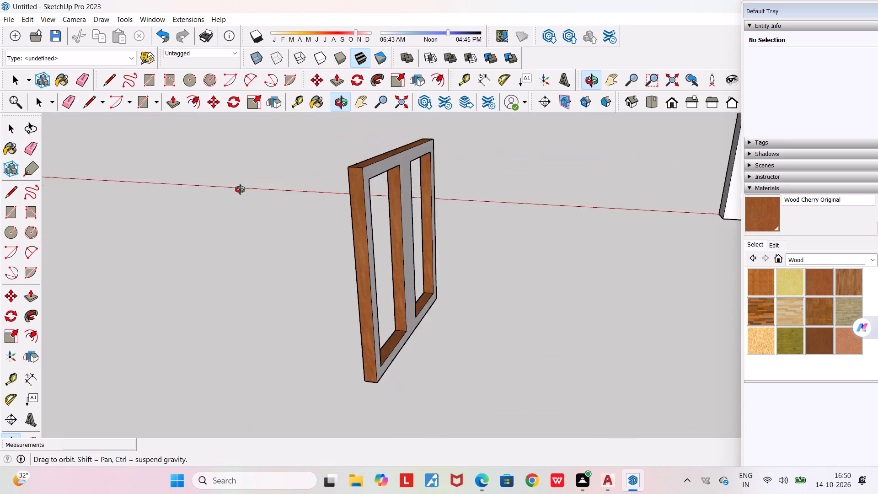
middle_drag(240, 189, 251, 161)
click(409, 294)
middle_drag(412, 317, 428, 253)
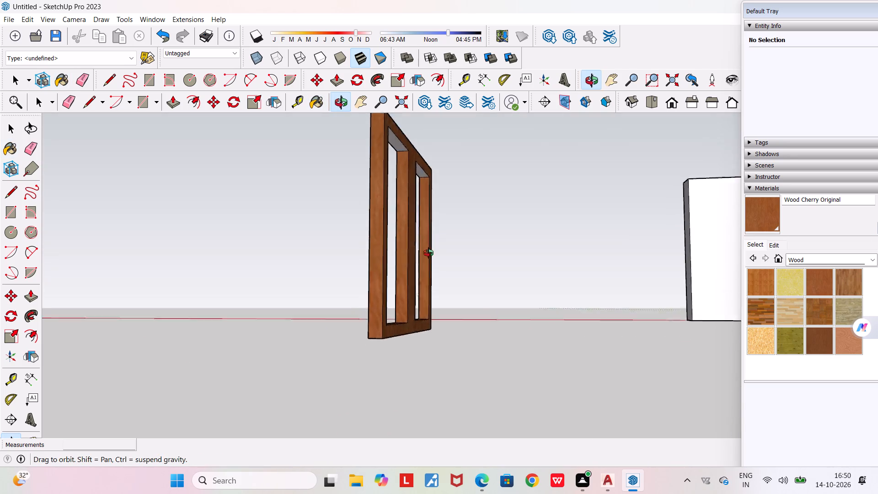
middle_drag(428, 253, 480, 211)
click(434, 294)
middle_drag(434, 295, 441, 415)
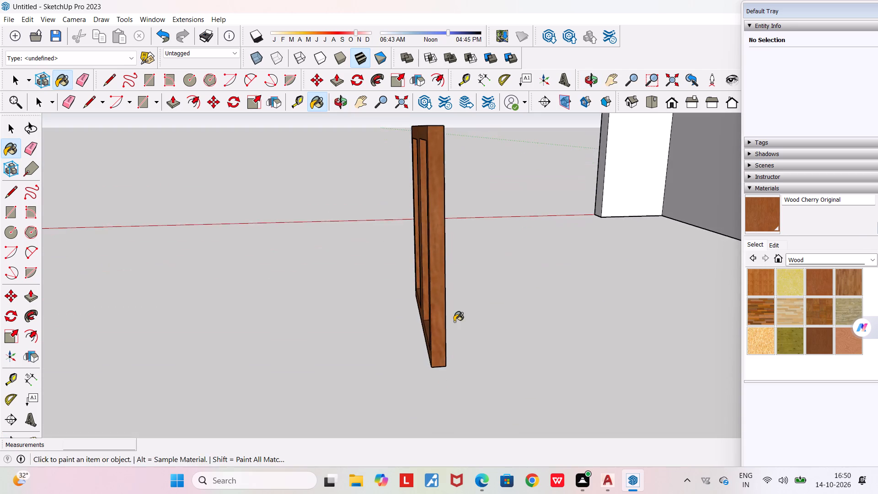
Paint the upper inner faces of both window openings with Wood Cherry Original.
middle_drag(454, 322, 488, 285)
middle_drag(483, 291, 502, 316)
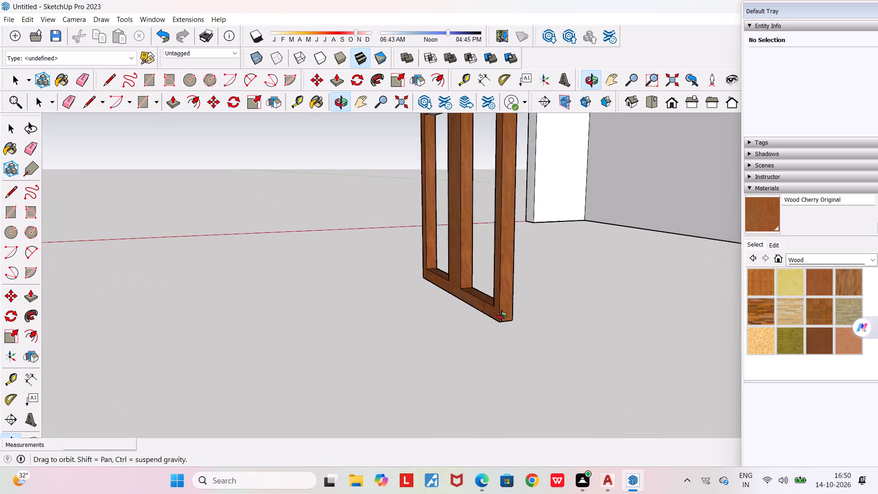
middle_drag(502, 316, 505, 342)
scroll(505, 342, down, 9)
middle_drag(514, 310, 503, 217)
scroll(493, 173, up, 3)
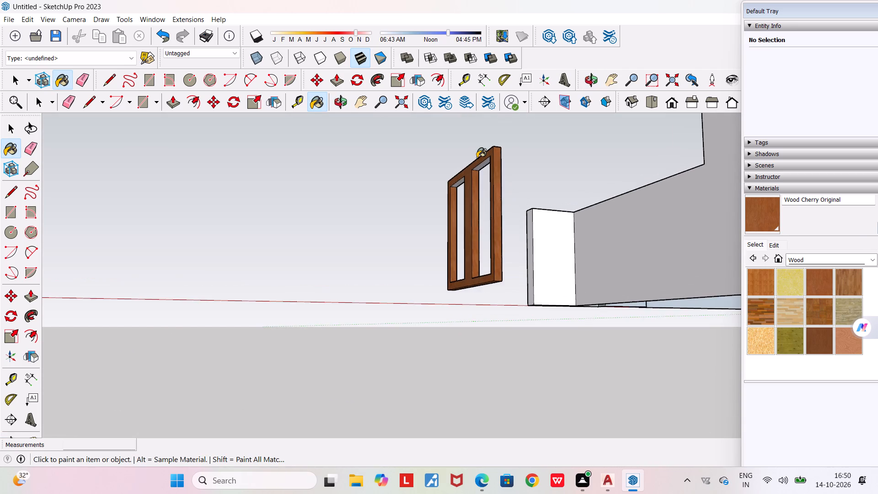
scroll(477, 158, up, 9)
click(485, 172)
click(430, 209)
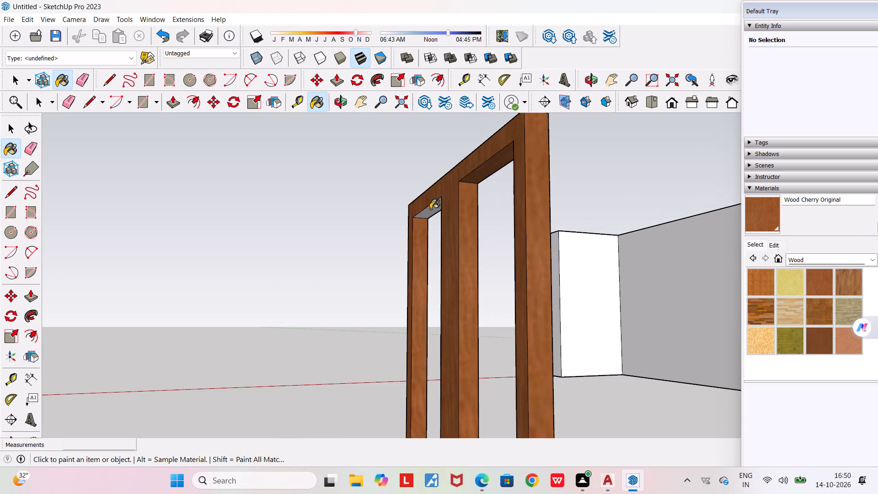
Examine the painted window frame from the front, back, sides and top for unpainted faces.
middle_drag(441, 212, 404, 323)
scroll(404, 322, down, 8)
middle_drag(423, 345, 504, 332)
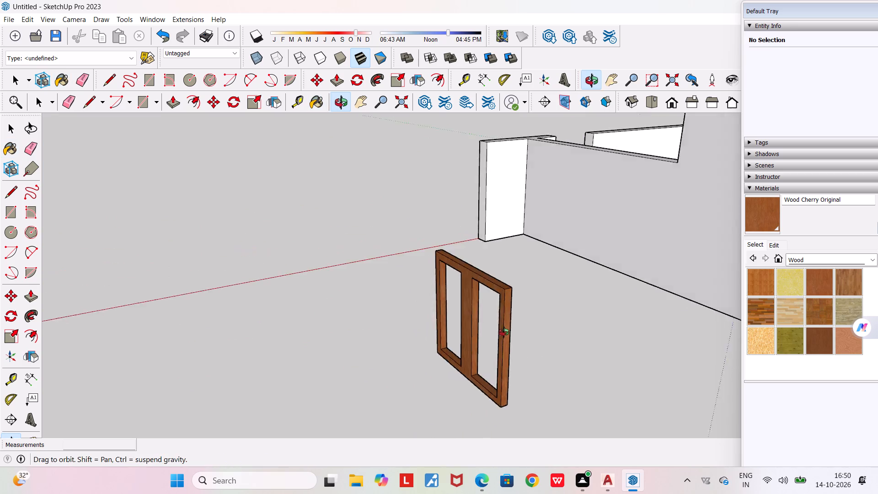
middle_drag(504, 332, 565, 341)
scroll(565, 341, down, 3)
middle_drag(577, 372, 397, 368)
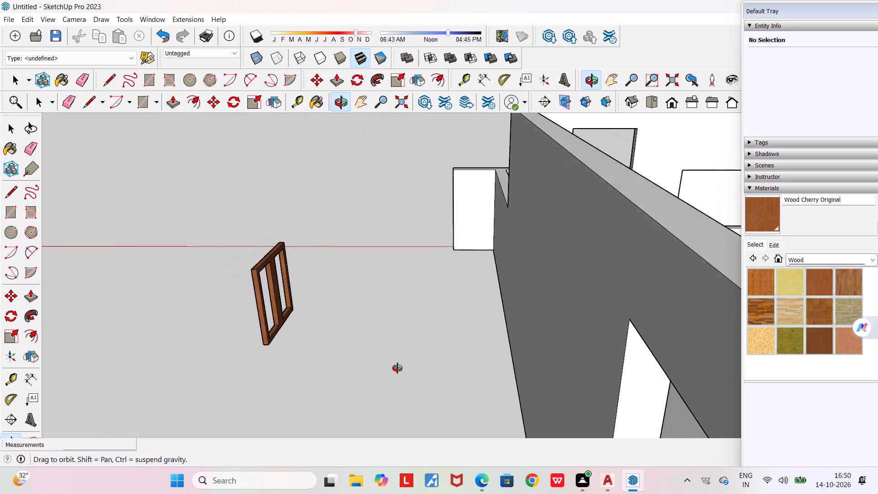
middle_drag(397, 368, 409, 376)
scroll(299, 336, up, 5)
middle_drag(299, 336, 345, 346)
scroll(328, 338, up, 4)
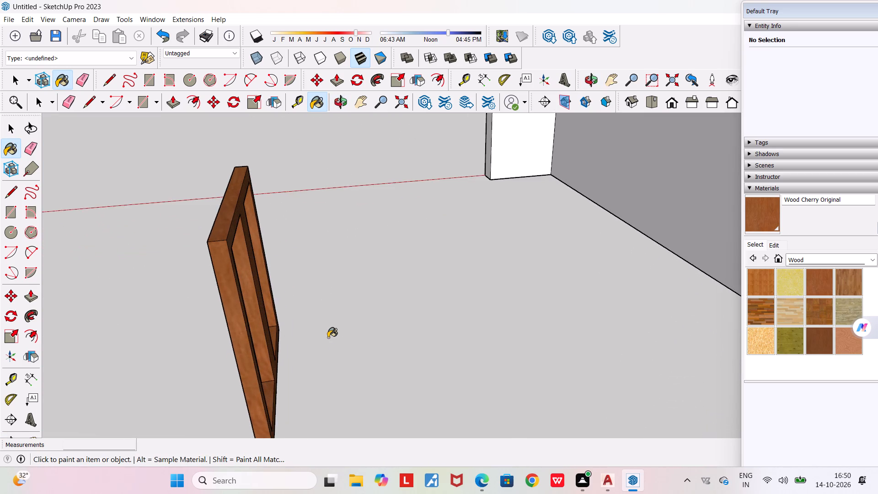
middle_drag(323, 340, 444, 327)
scroll(443, 328, up, 2)
middle_drag(441, 330, 447, 333)
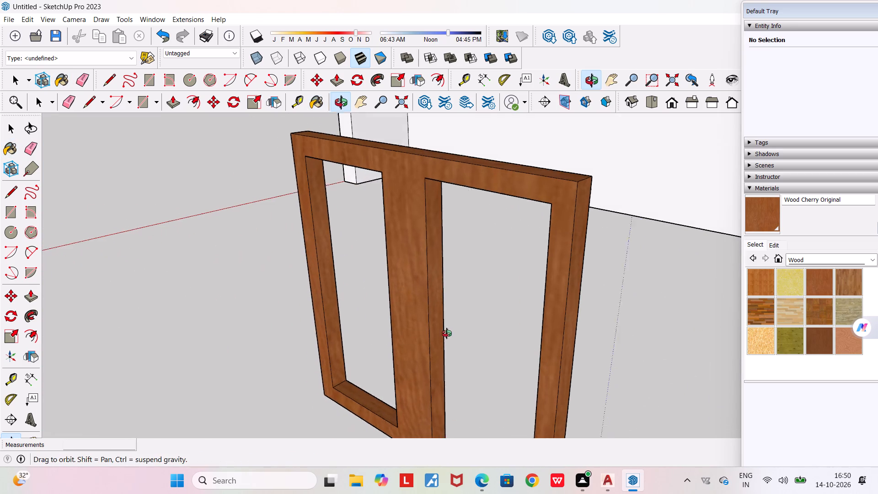
middle_drag(447, 333, 471, 338)
scroll(472, 339, down, 7)
middle_drag(512, 362, 552, 336)
scroll(552, 336, down, 3)
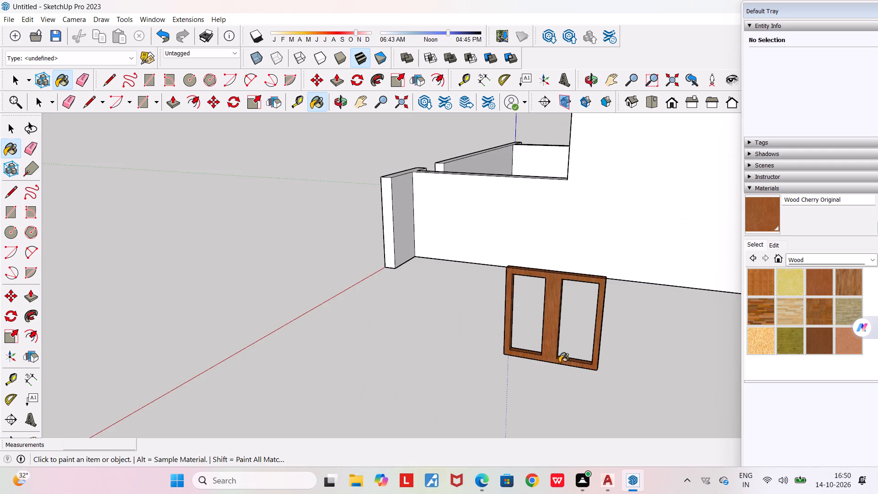
middle_drag(567, 370, 481, 380)
scroll(481, 380, down, 2)
middle_drag(471, 382, 552, 361)
scroll(507, 341, up, 1)
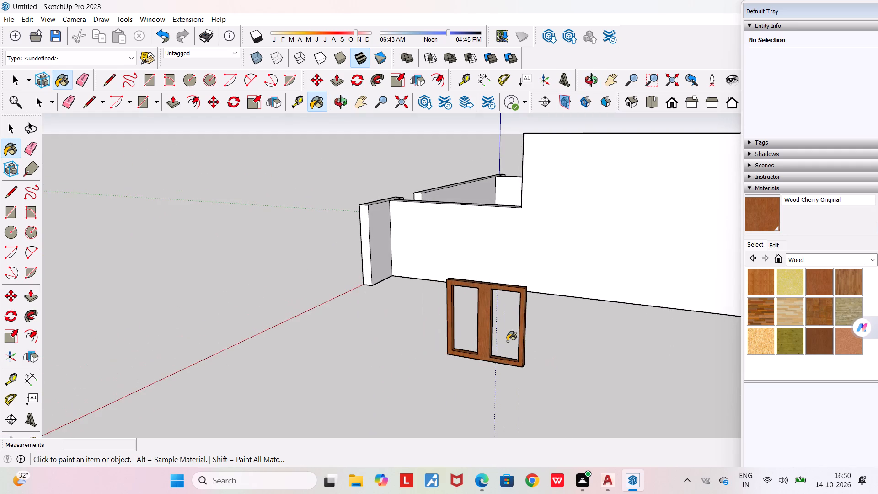
scroll(507, 341, up, 2)
key(space)
middle_drag(507, 341, 537, 347)
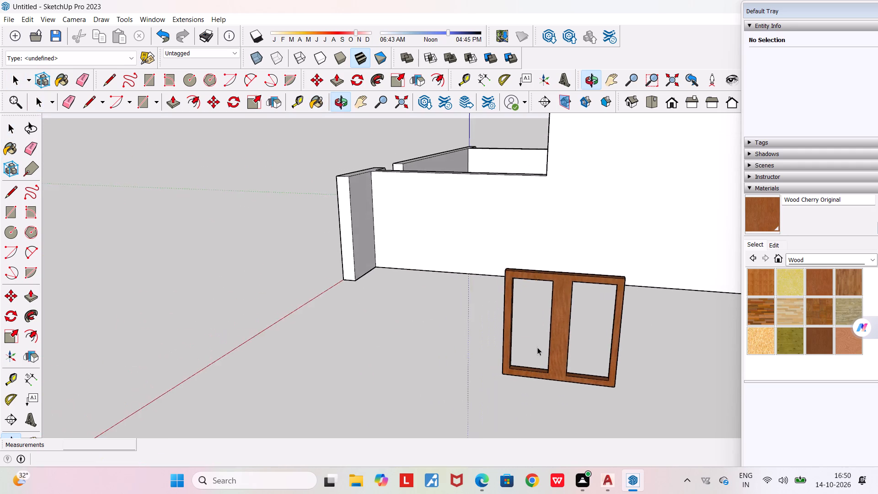
scroll(537, 347, down, 2)
middle_drag(522, 338, 465, 334)
scroll(465, 334, down, 5)
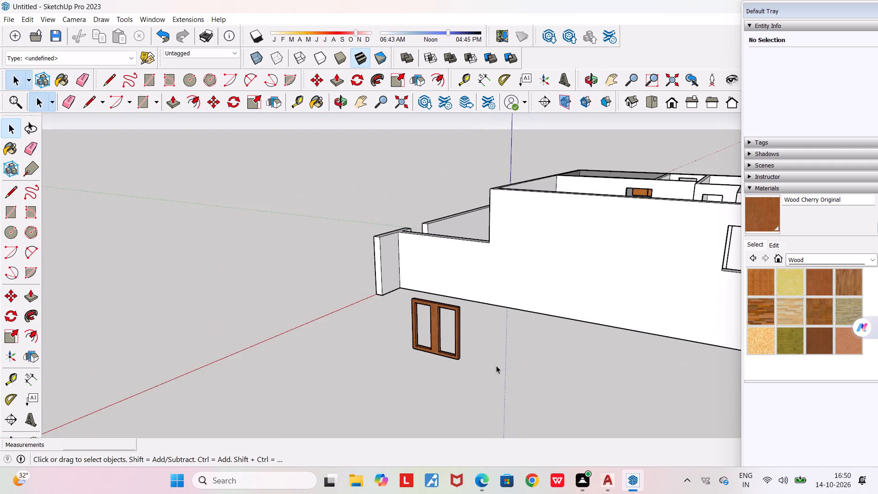
scroll(505, 379, up, 1)
middle_drag(461, 376, 366, 373)
scroll(327, 331, up, 7)
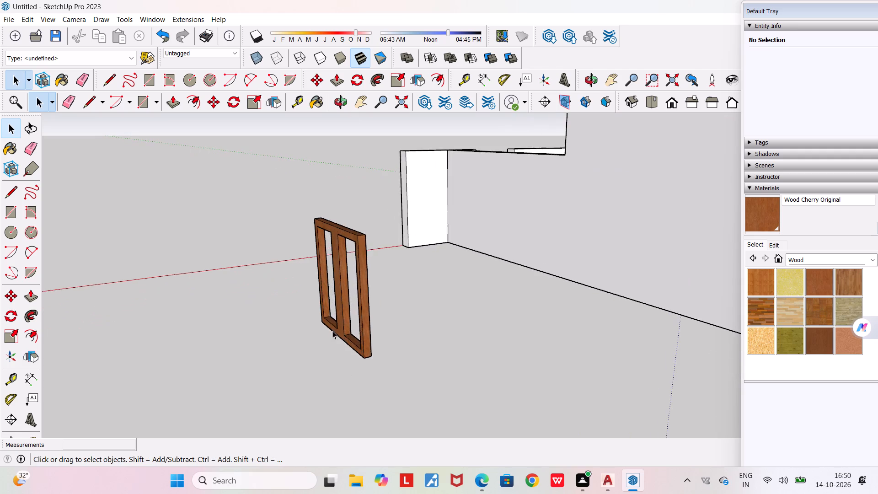
middle_drag(350, 355, 493, 391)
scroll(535, 354, up, 2)
middle_drag(535, 354, 542, 352)
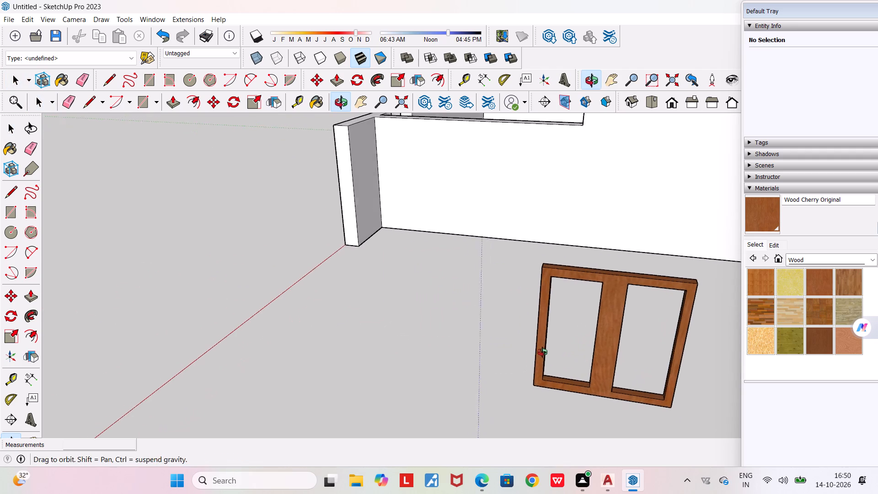
middle_drag(542, 352, 551, 343)
scroll(559, 347, up, 5)
middle_drag(541, 365, 499, 359)
scroll(499, 359, down, 3)
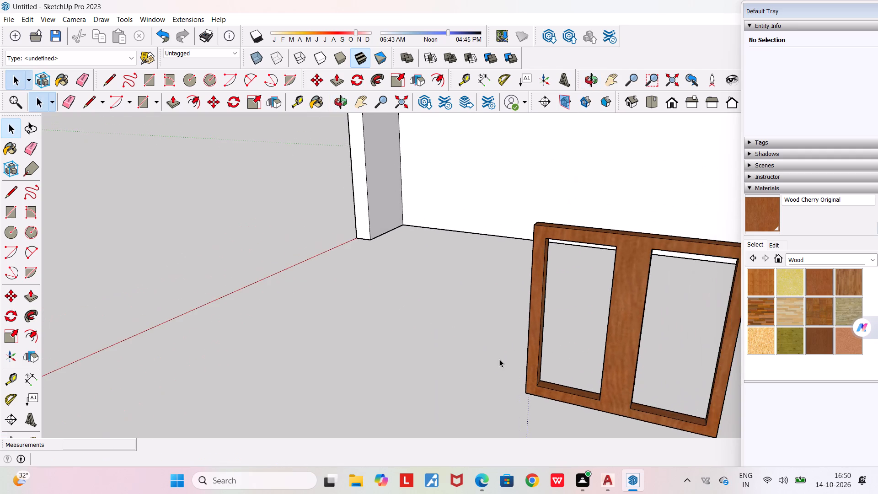
Draw a rectangular pane about 3' 6" by 1' 5" across one window opening, midway through the frame's depth between opposite inner corners.
scroll(553, 390, up, 3)
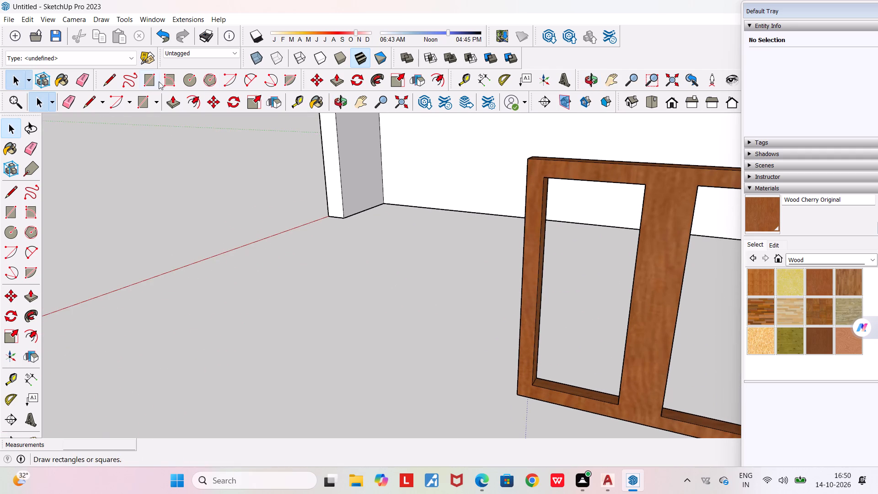
click(148, 109)
scroll(538, 381, up, 4)
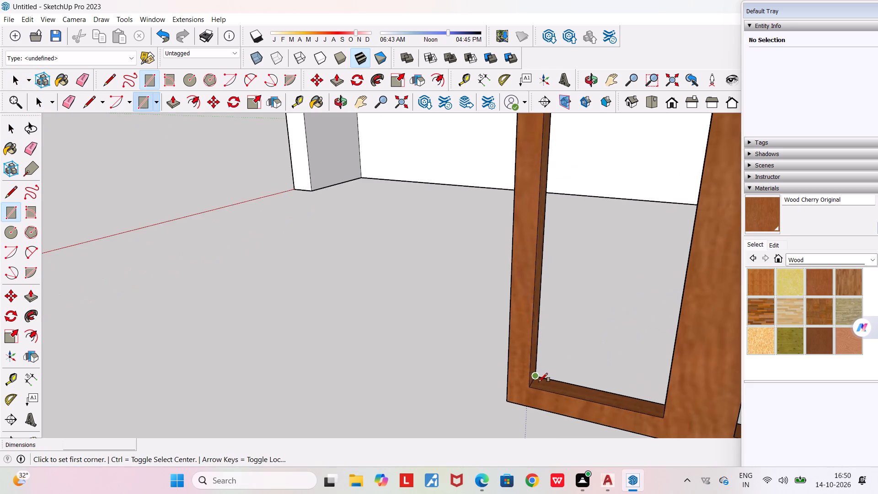
scroll(538, 384, up, 7)
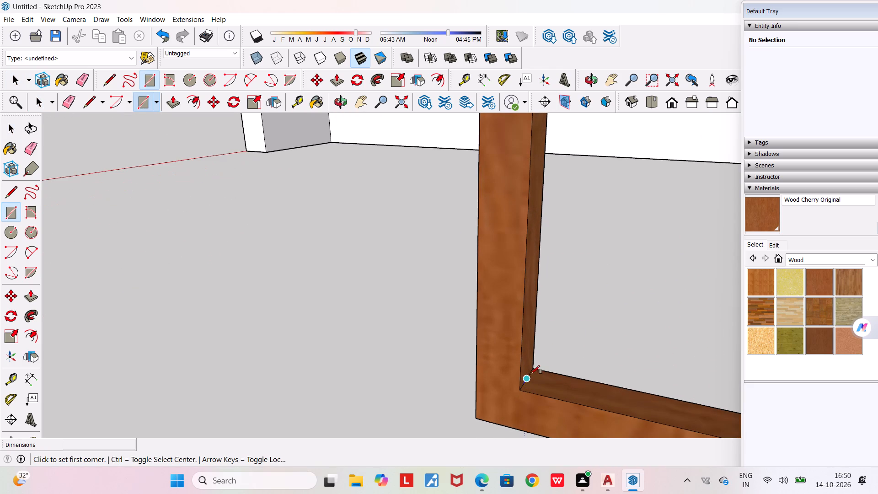
click(532, 377)
scroll(543, 376, down, 8)
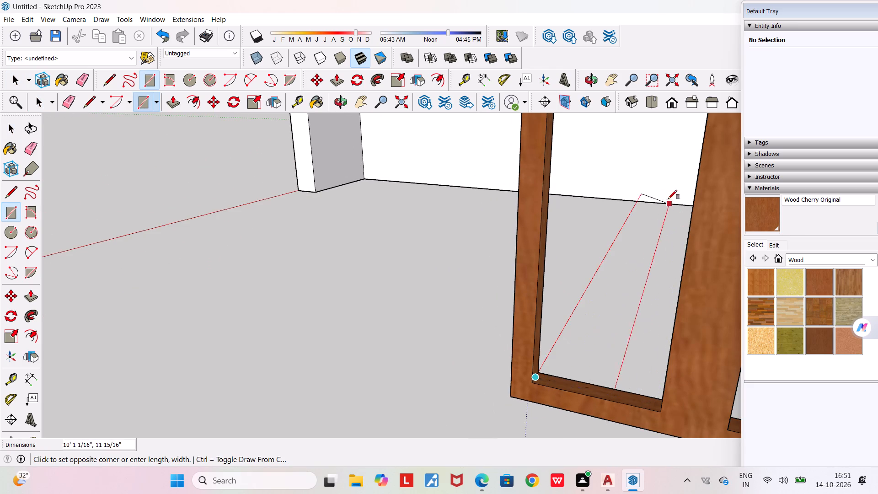
middle_drag(653, 163, 665, 179)
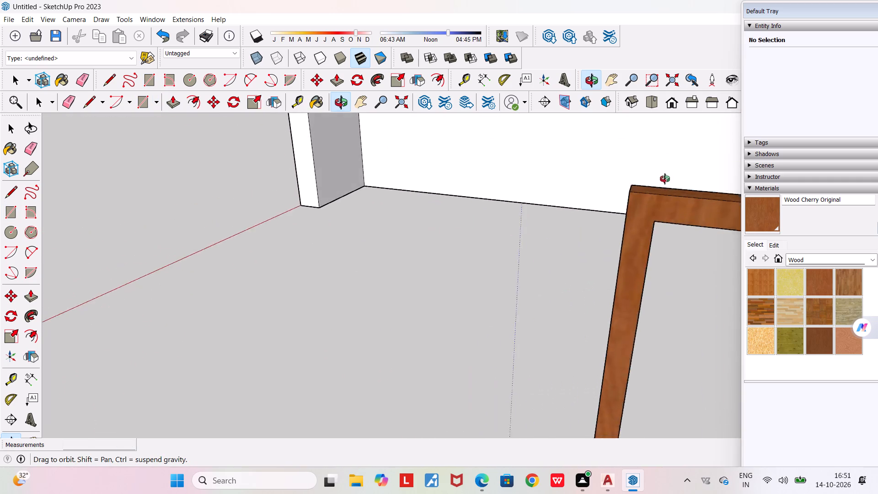
middle_drag(665, 179, 638, 166)
scroll(638, 166, down, 3)
middle_drag(620, 158, 756, 181)
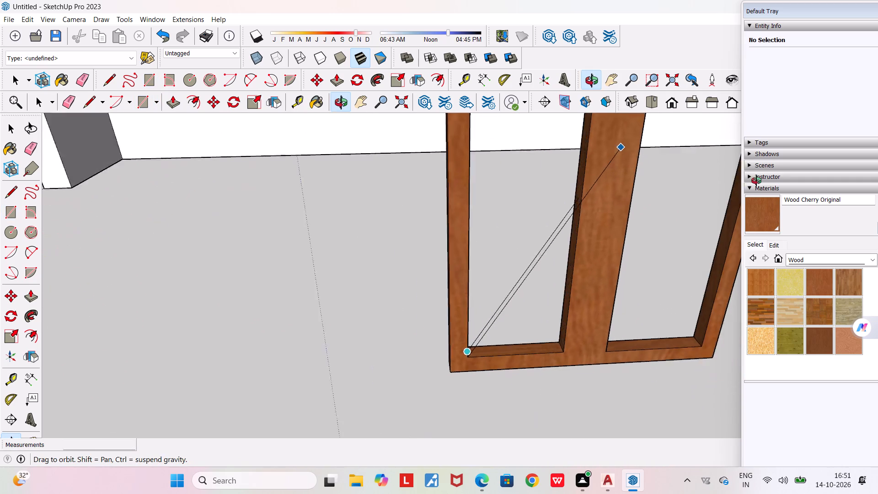
middle_drag(756, 181, 770, 178)
scroll(770, 178, down, 4)
middle_drag(579, 144, 569, 175)
scroll(569, 175, down, 4)
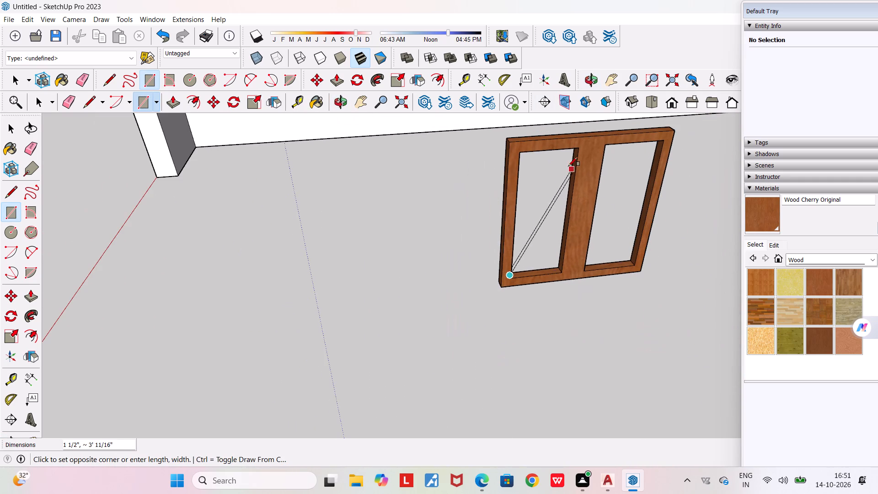
scroll(576, 149, up, 7)
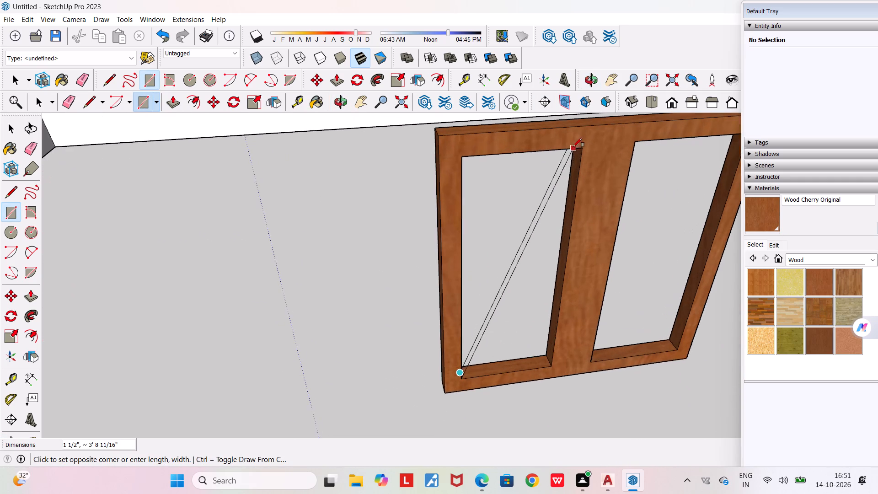
scroll(573, 154, up, 1)
middle_drag(579, 154, 616, 97)
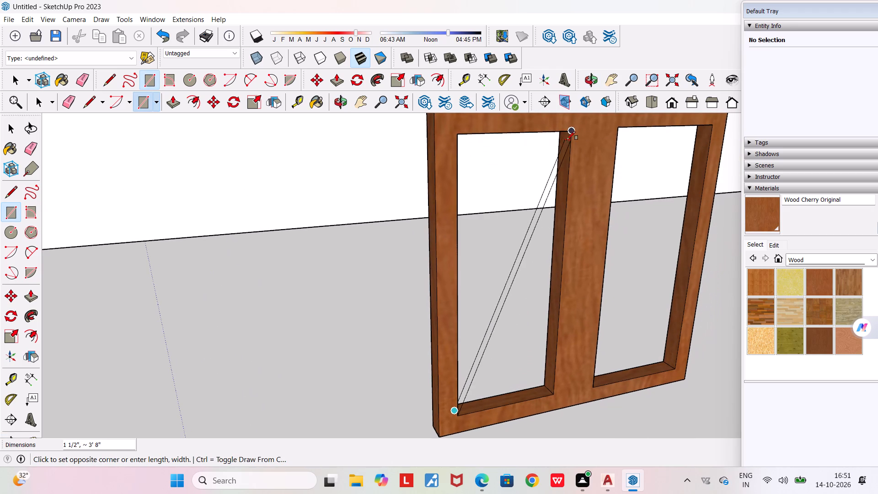
scroll(568, 137, up, 7)
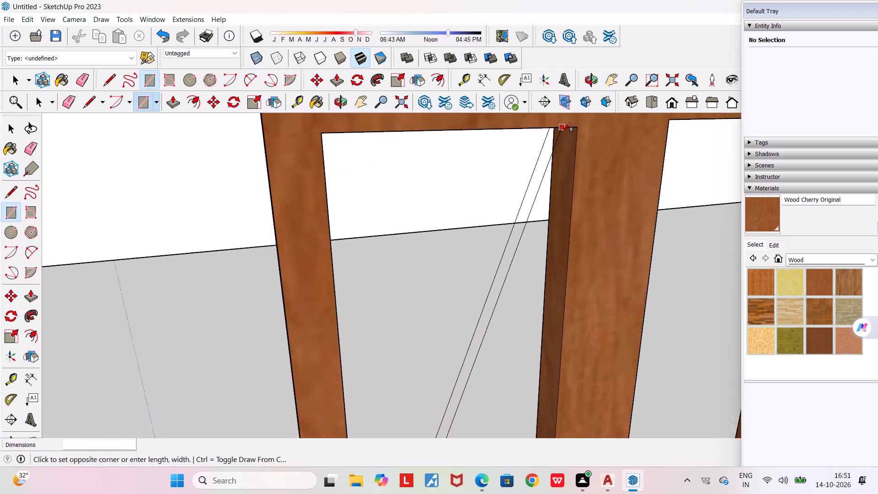
scroll(562, 132, up, 2)
middle_drag(572, 128, 574, 91)
scroll(574, 91, down, 1)
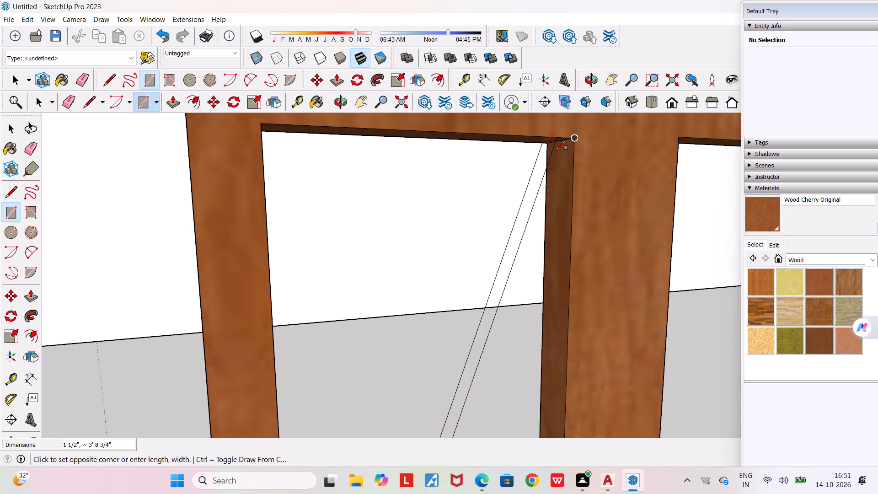
middle_drag(565, 144, 606, 98)
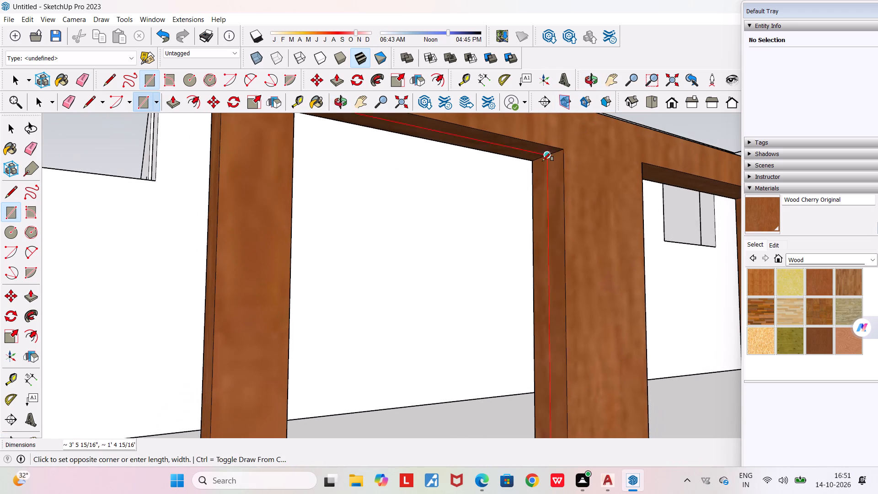
click(546, 157)
Draw a rectangular pane about 3' 7" by 1' 6" across the remaining window opening, set midway through the frame's depth.
middle_drag(547, 197, 512, 198)
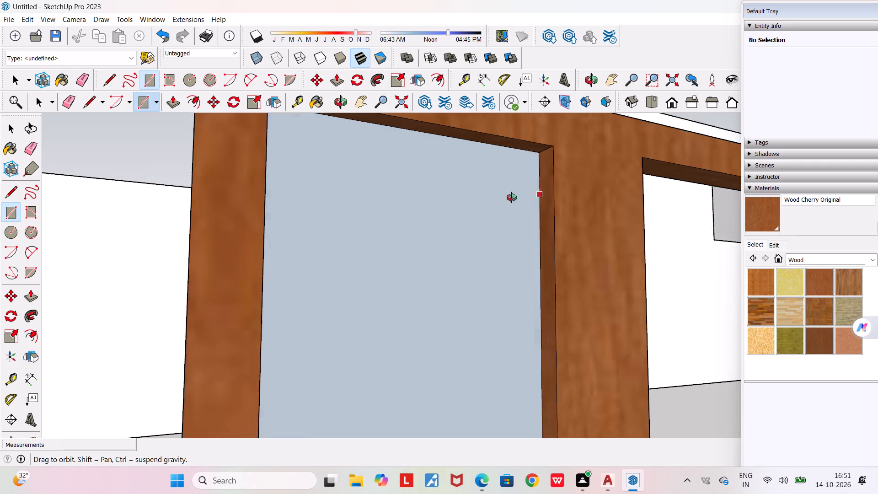
middle_drag(512, 198, 386, 240)
scroll(375, 242, down, 4)
middle_drag(519, 311, 334, 327)
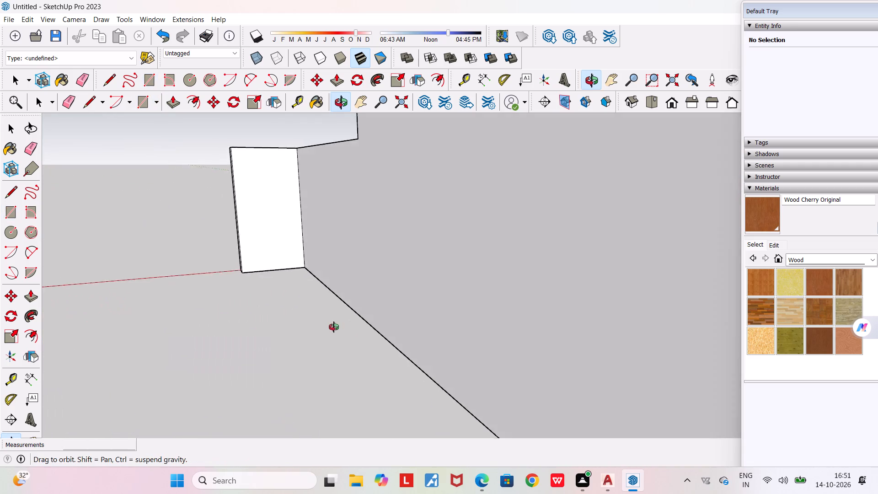
middle_drag(334, 327, 338, 320)
scroll(338, 320, down, 7)
middle_drag(163, 320, 101, 304)
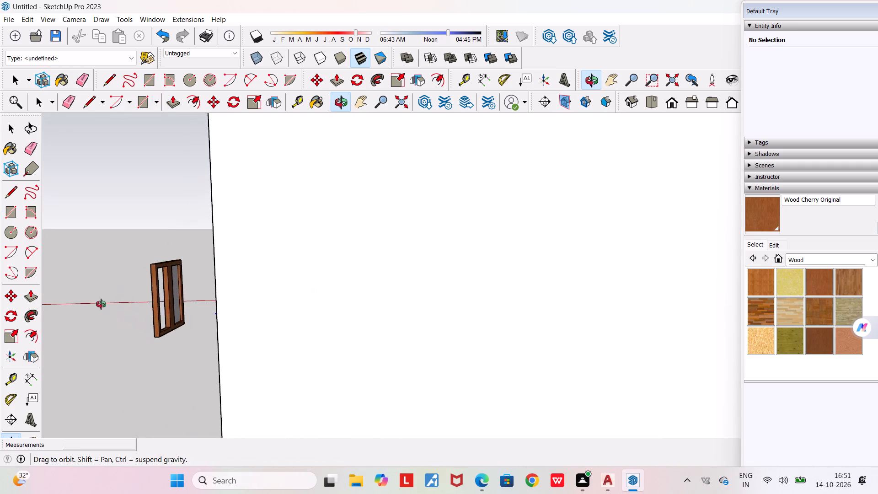
middle_drag(101, 304, 371, 290)
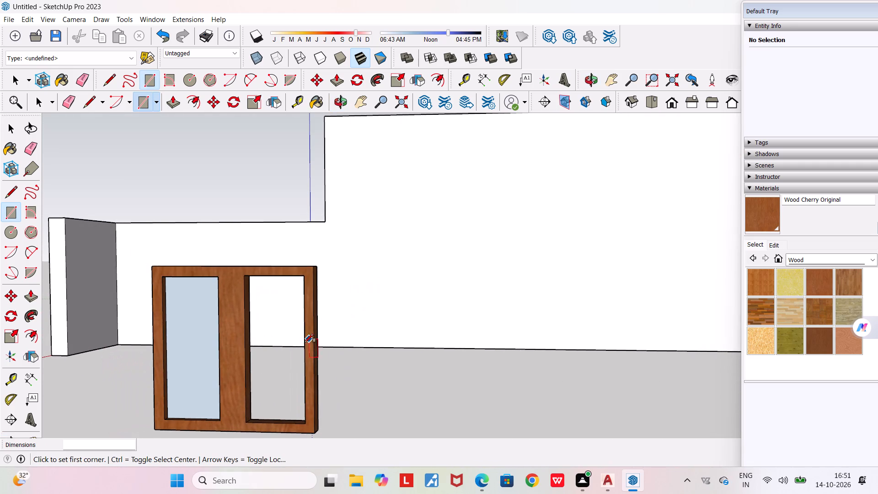
scroll(258, 417, up, 10)
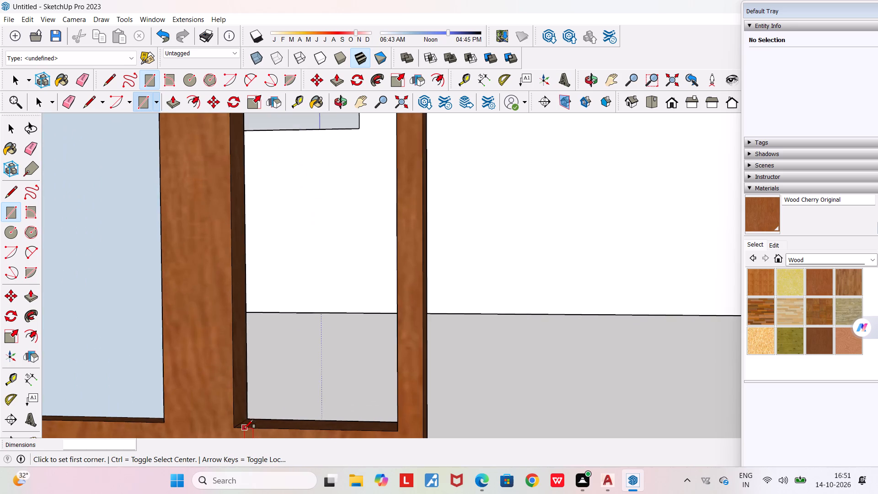
scroll(244, 419, up, 6)
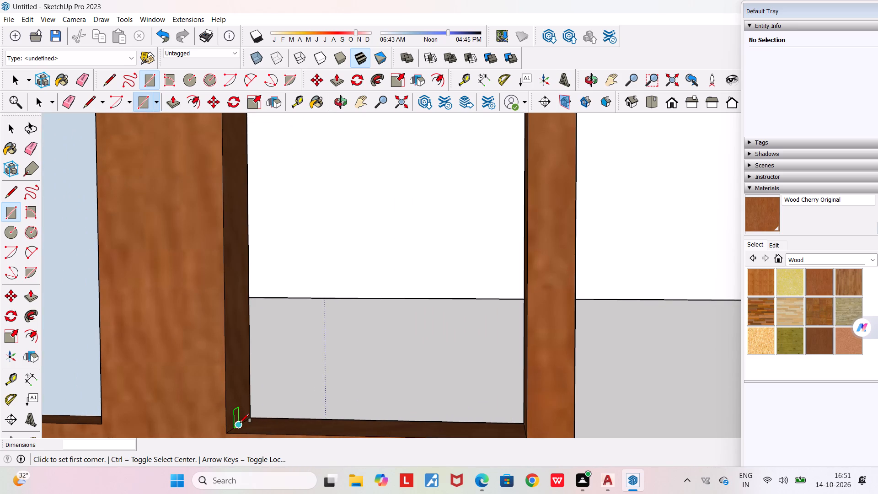
click(240, 423)
middle_drag(493, 360, 516, 387)
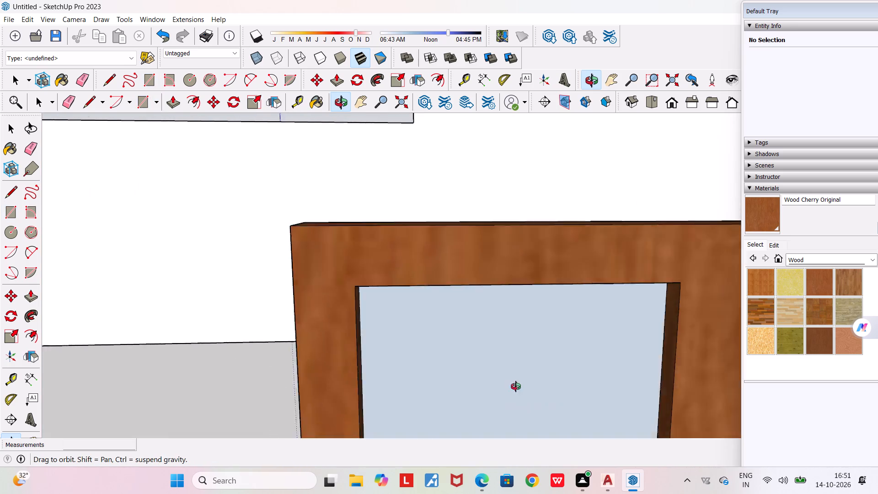
middle_drag(516, 387, 507, 384)
scroll(507, 384, down, 4)
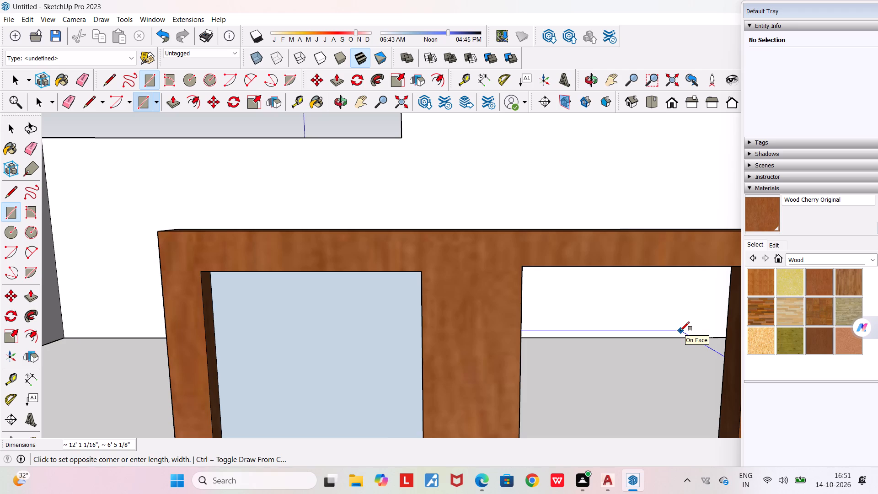
middle_drag(680, 331, 692, 328)
scroll(691, 328, down, 9)
middle_drag(699, 270, 671, 266)
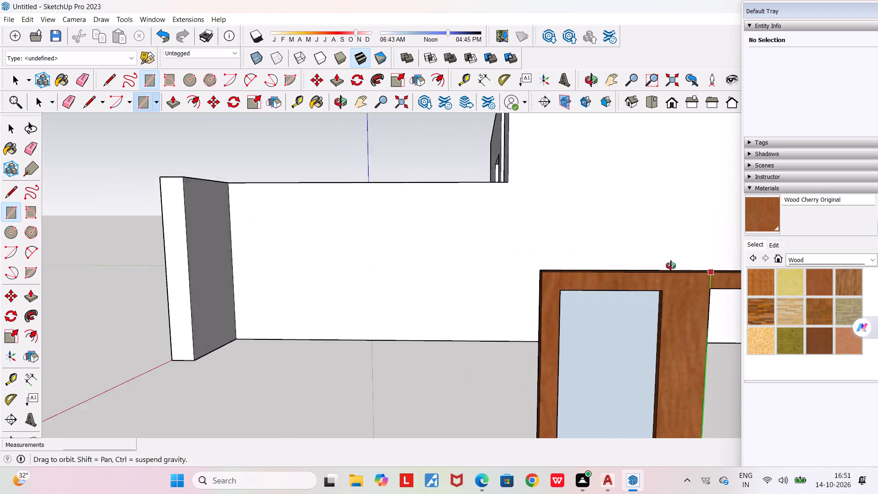
middle_drag(671, 266, 652, 266)
scroll(649, 264, down, 4)
scroll(737, 283, up, 6)
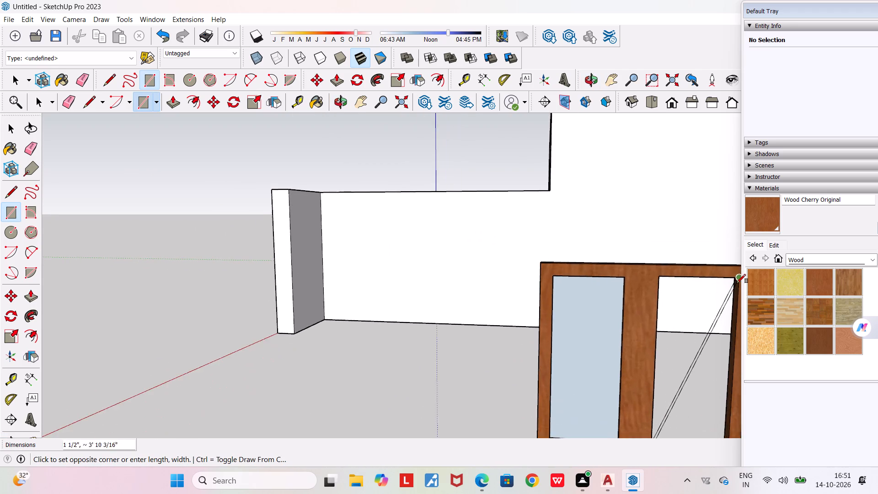
scroll(737, 283, up, 3)
middle_drag(737, 283, 782, 295)
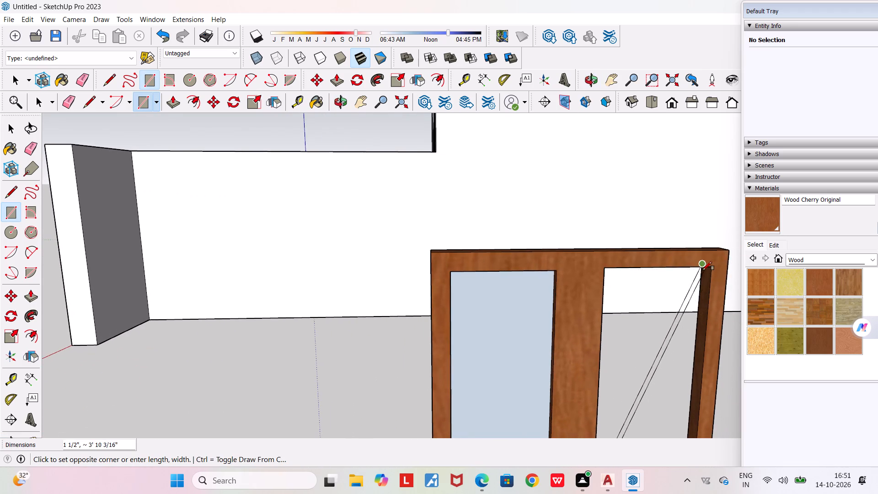
scroll(702, 270, up, 19)
scroll(706, 262, up, 6)
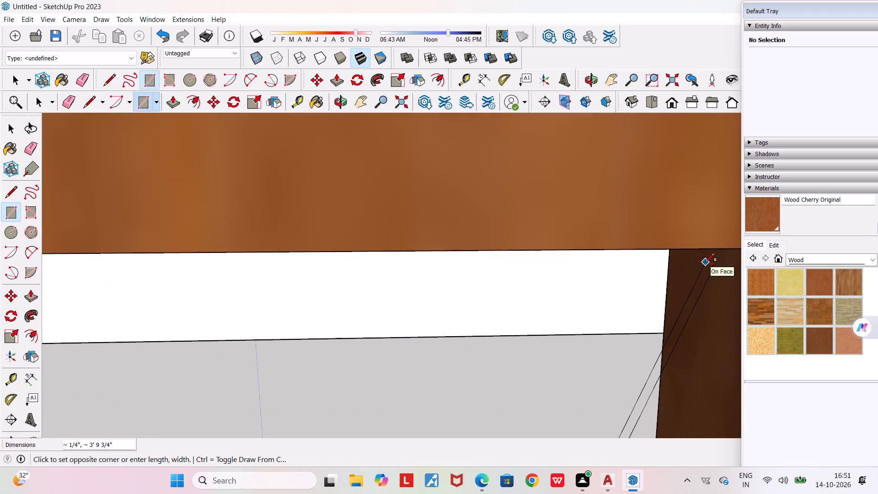
middle_drag(706, 262, 720, 209)
scroll(718, 215, down, 4)
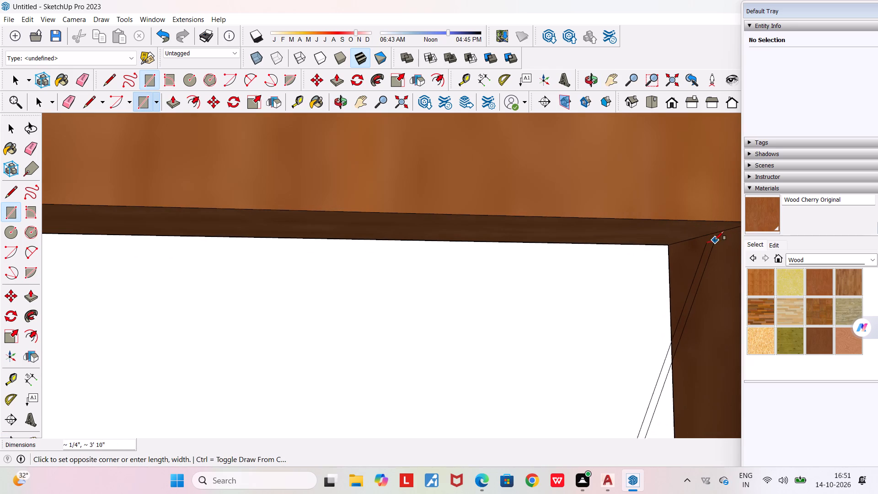
middle_drag(720, 235, 761, 252)
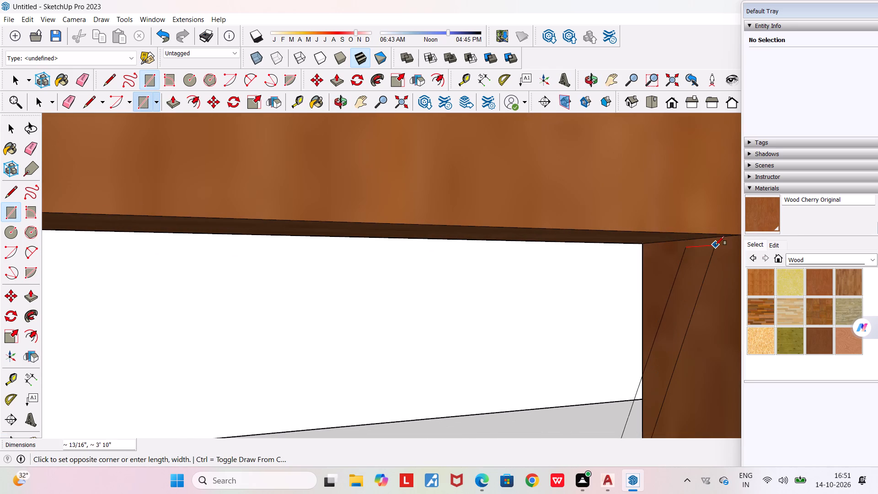
click(689, 238)
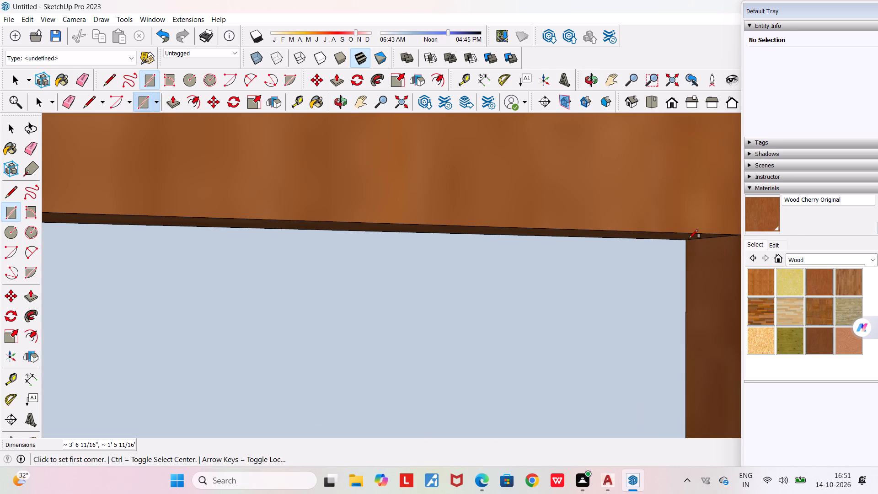
Paint both window panes with Mirror 01 from the Glass and Mirrors materials.
scroll(689, 239, down, 20)
scroll(689, 239, down, 15)
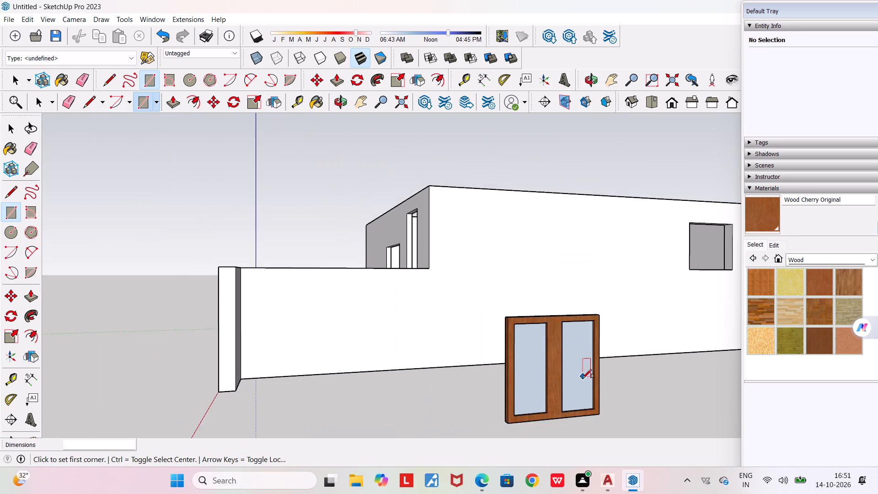
middle_drag(559, 385, 469, 382)
scroll(469, 382, down, 5)
key(space)
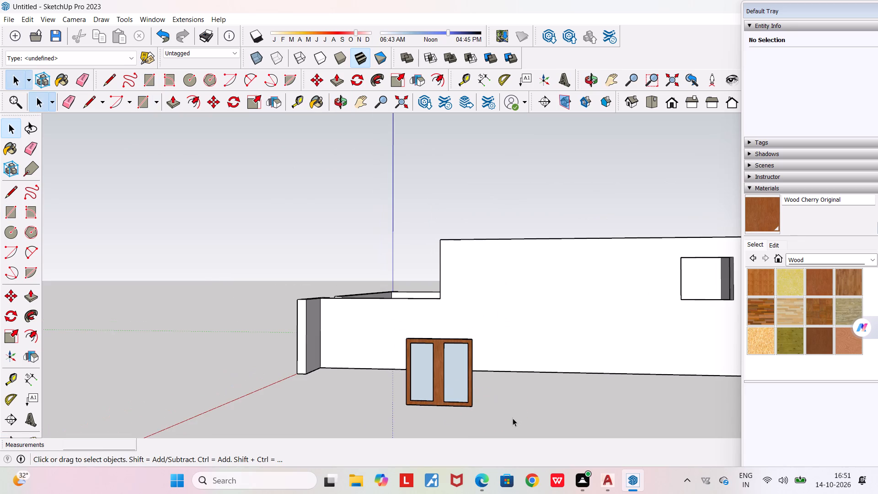
click(750, 257)
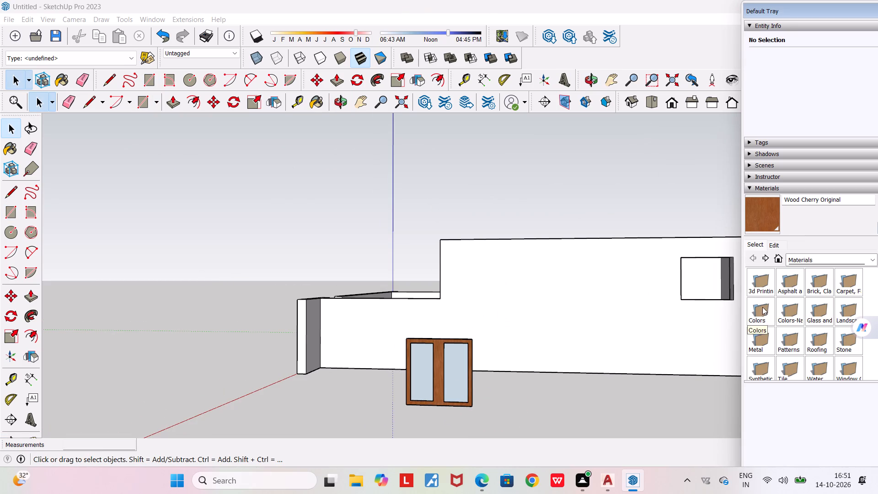
scroll(801, 349, down, 1)
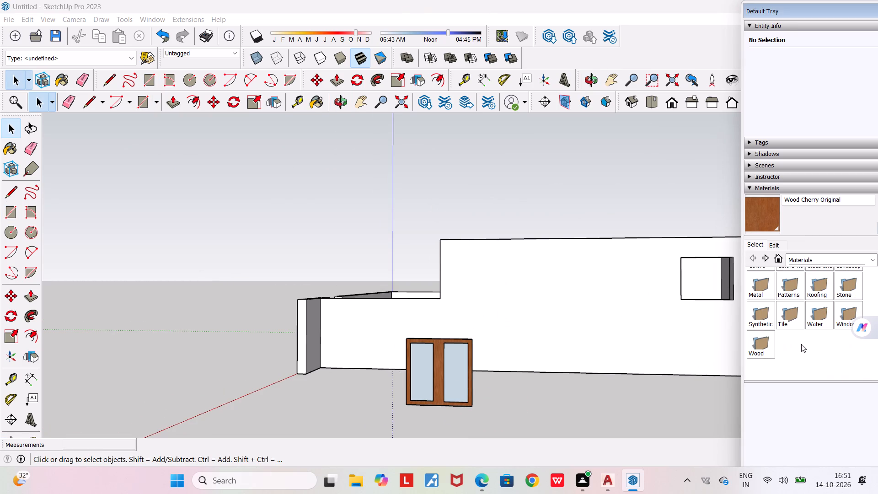
scroll(804, 335, up, 1)
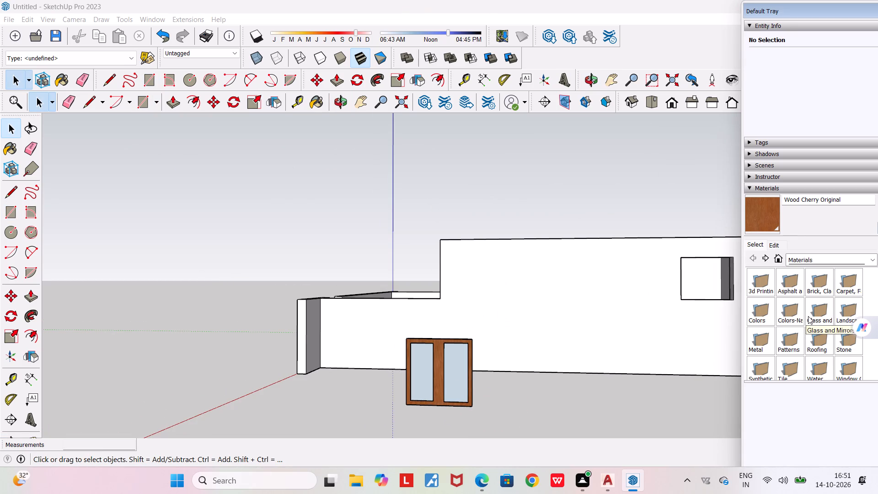
click(808, 316)
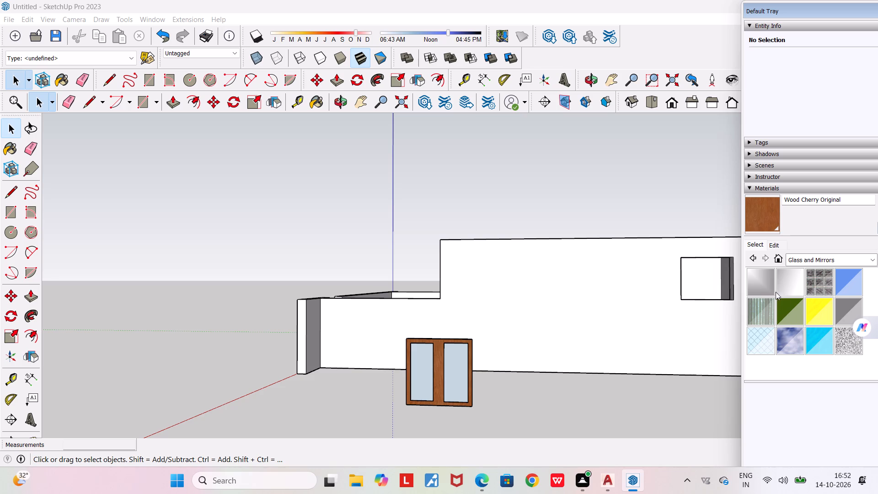
click(763, 279)
scroll(444, 373, up, 3)
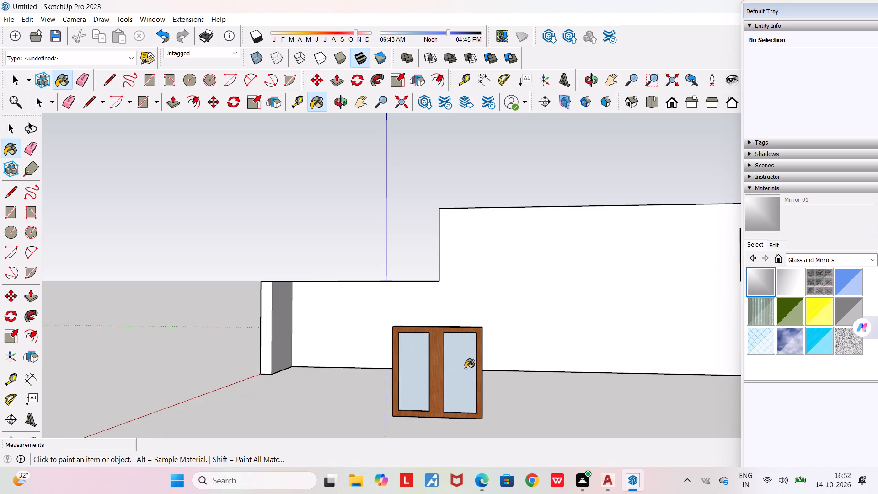
click(465, 369)
click(414, 371)
middle_drag(492, 384, 554, 397)
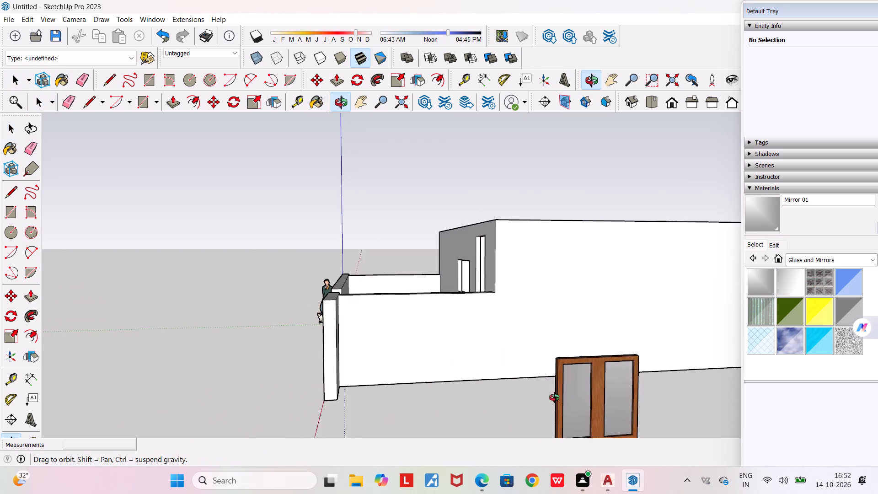
Paint the reverse sides of both window panes with the Mirror 01 material.
middle_drag(554, 397, 434, 366)
middle_drag(347, 389, 334, 374)
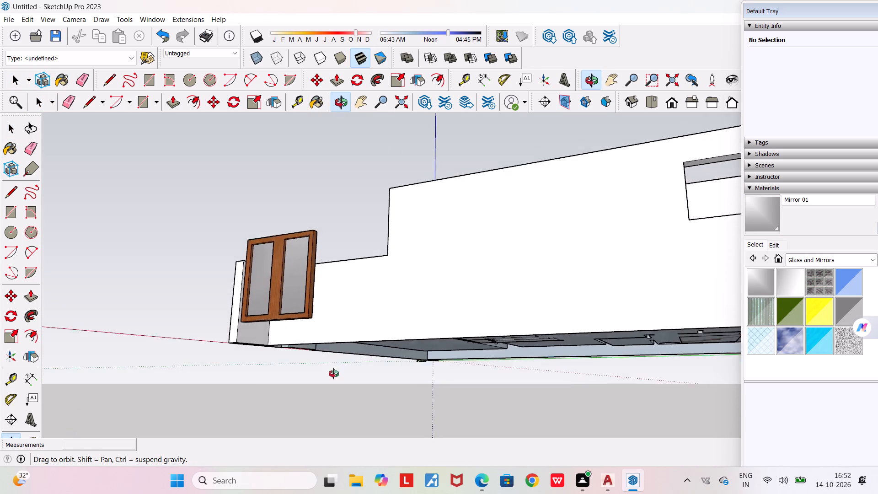
middle_drag(334, 374, 145, 399)
scroll(201, 325, up, 5)
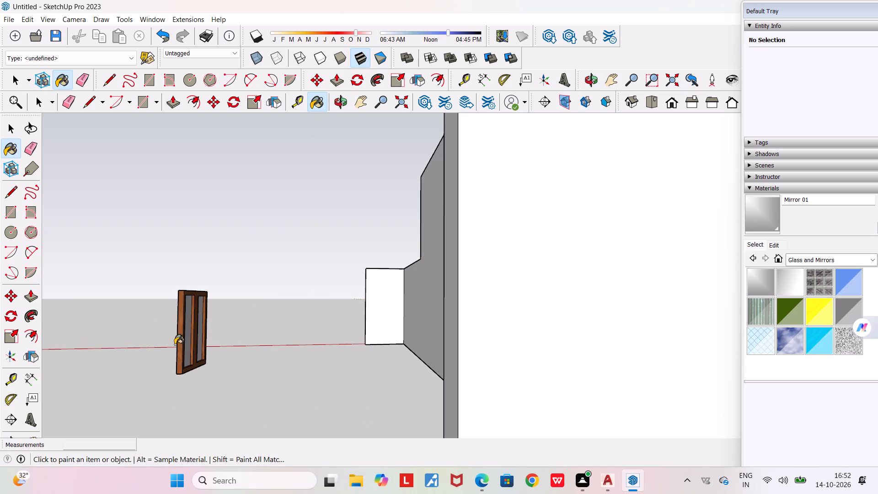
scroll(199, 346, up, 9)
click(180, 344)
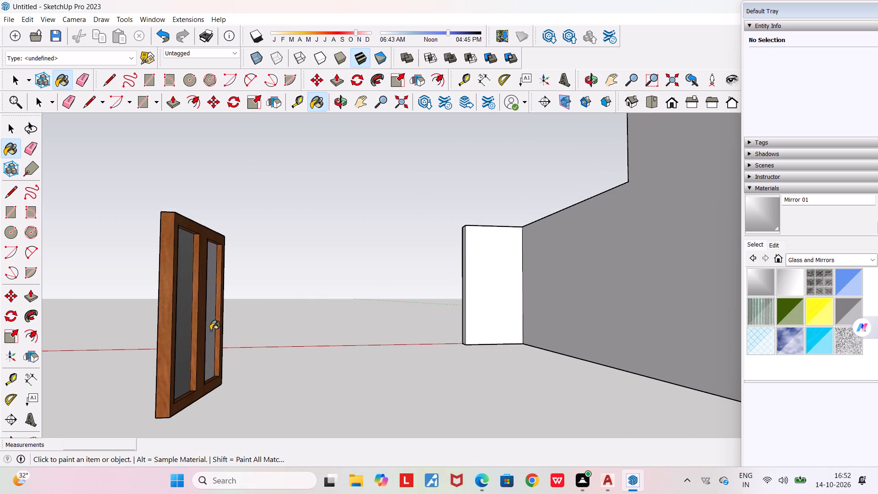
click(210, 330)
middle_drag(214, 372, 421, 380)
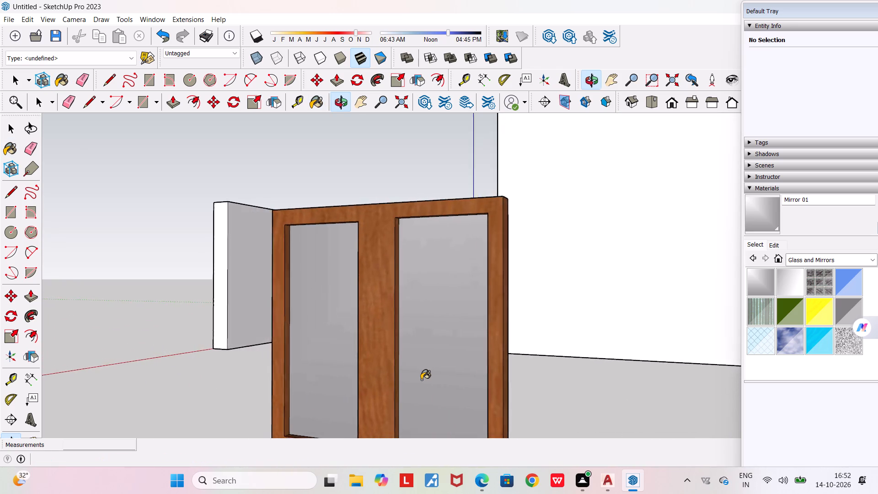
Examine the glazed window and the house from the front, the sides and above.
scroll(421, 380, down, 9)
middle_drag(437, 412, 475, 413)
scroll(475, 413, down, 9)
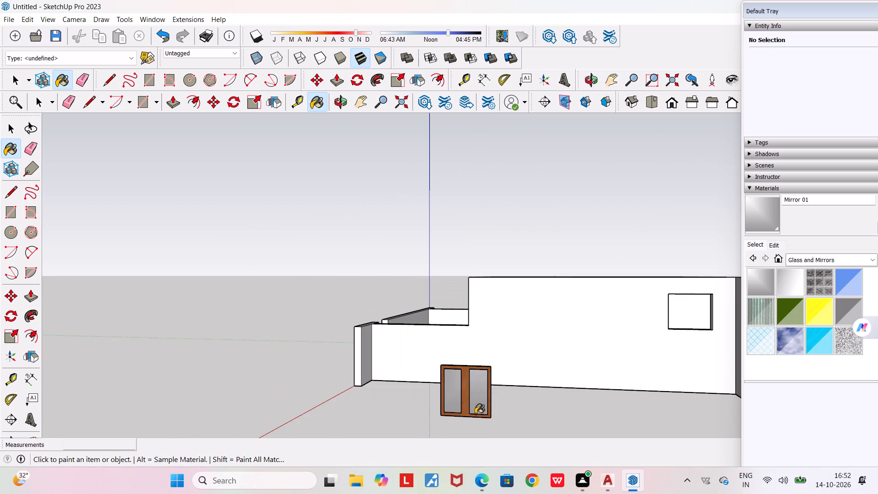
key(space)
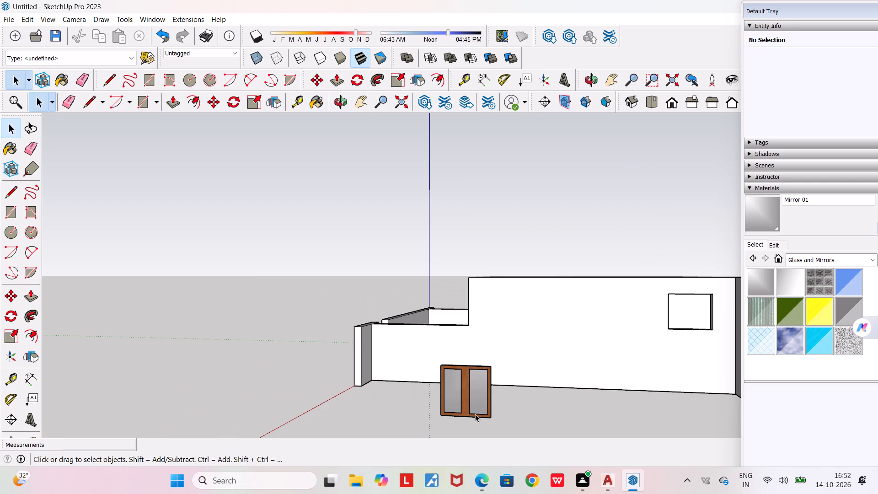
scroll(475, 414, up, 5)
middle_drag(475, 414, 568, 365)
scroll(475, 414, up, 1)
scroll(568, 365, down, 4)
middle_drag(567, 387, 536, 421)
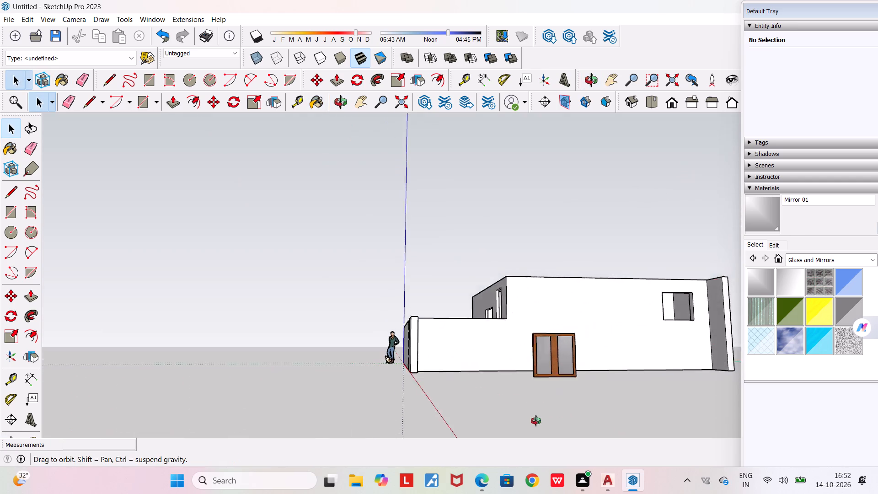
middle_drag(536, 421, 538, 460)
scroll(536, 452, down, 10)
middle_drag(519, 411, 438, 356)
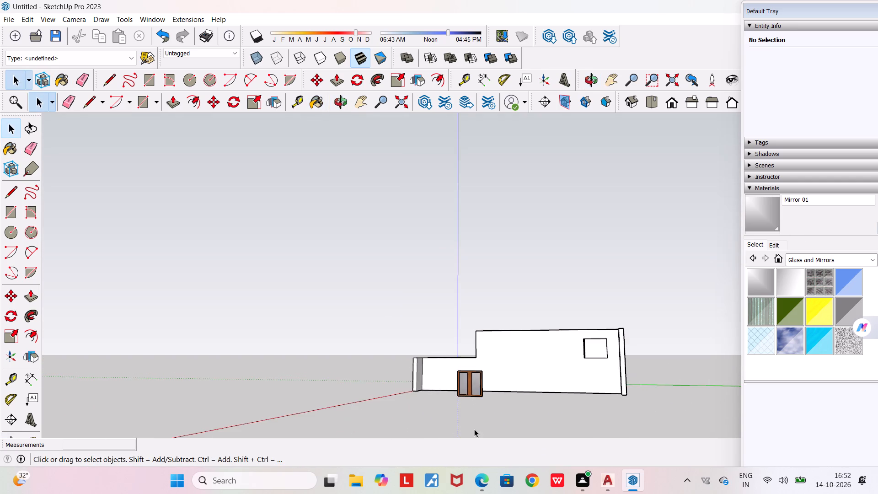
scroll(474, 429, up, 3)
scroll(483, 416, down, 17)
middle_drag(507, 428, 596, 467)
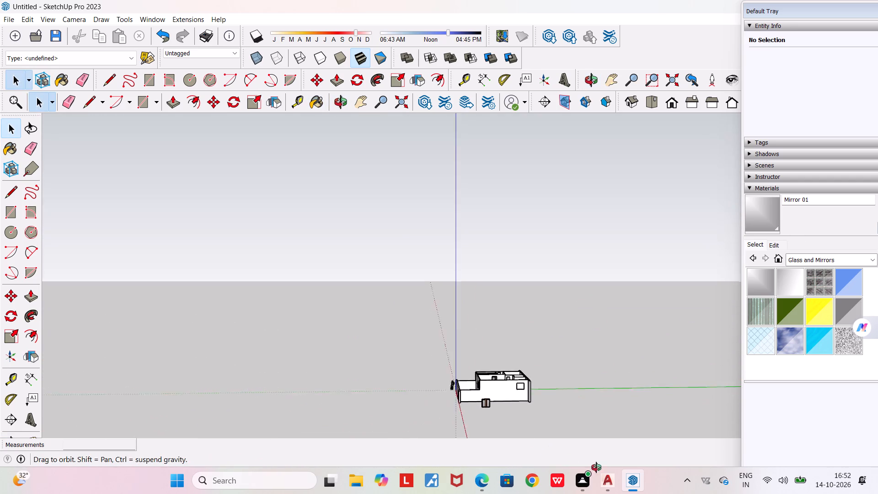
middle_drag(596, 467, 672, 493)
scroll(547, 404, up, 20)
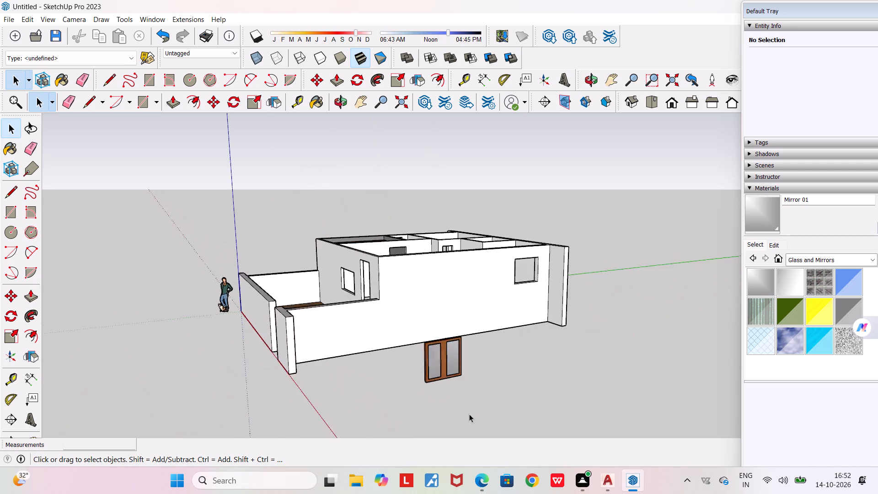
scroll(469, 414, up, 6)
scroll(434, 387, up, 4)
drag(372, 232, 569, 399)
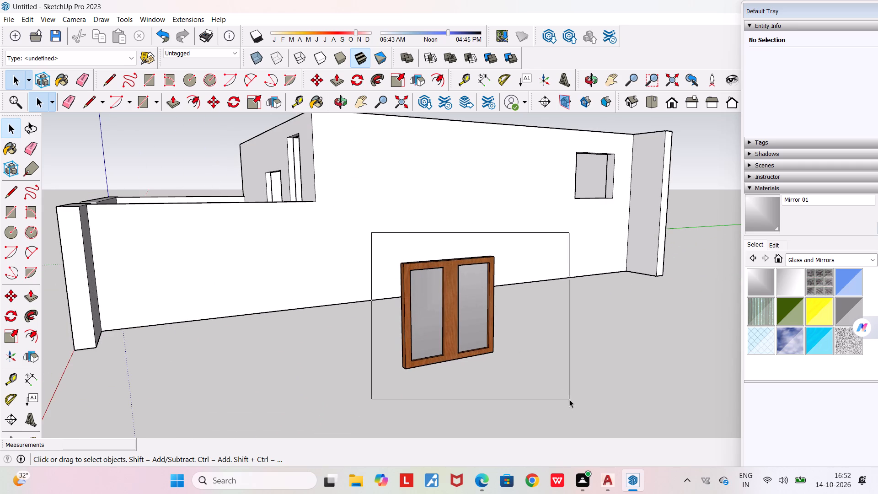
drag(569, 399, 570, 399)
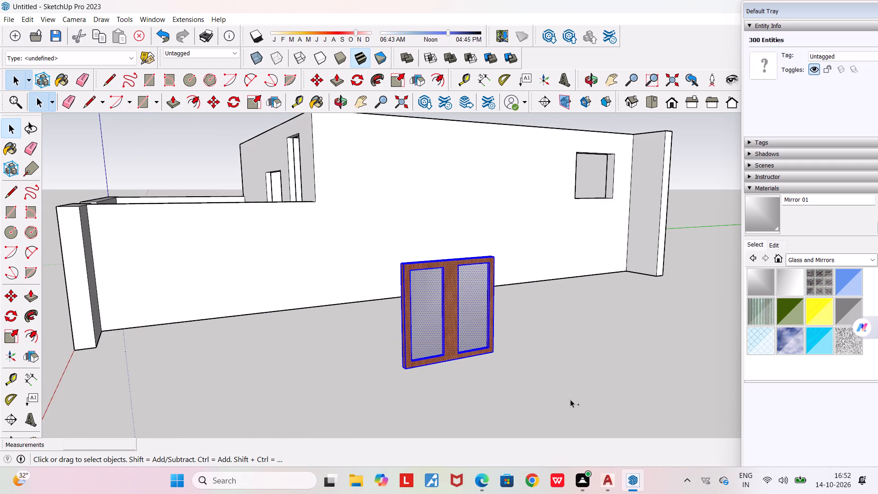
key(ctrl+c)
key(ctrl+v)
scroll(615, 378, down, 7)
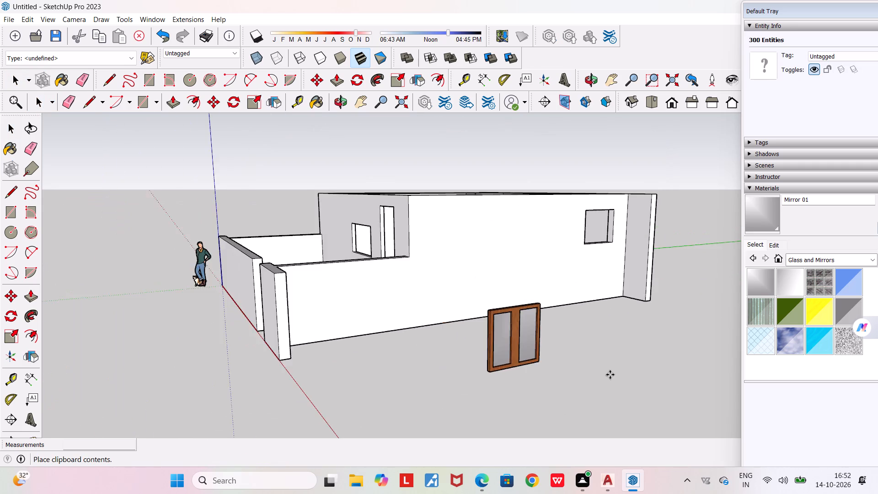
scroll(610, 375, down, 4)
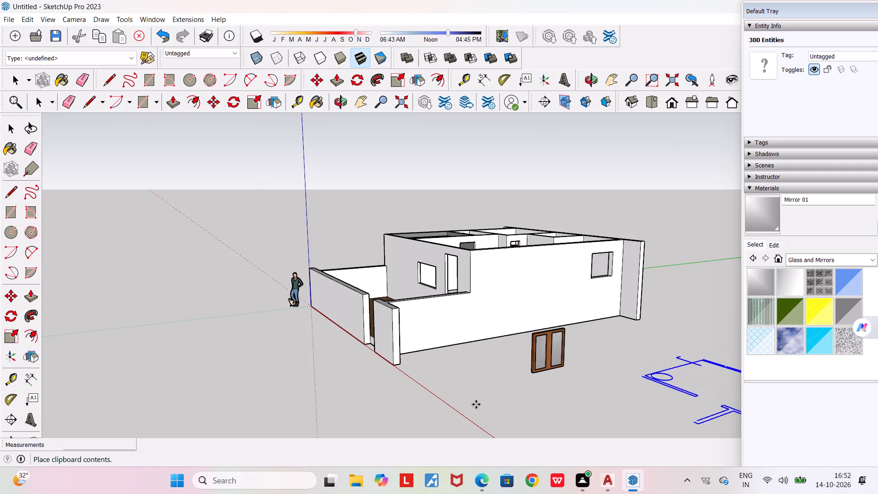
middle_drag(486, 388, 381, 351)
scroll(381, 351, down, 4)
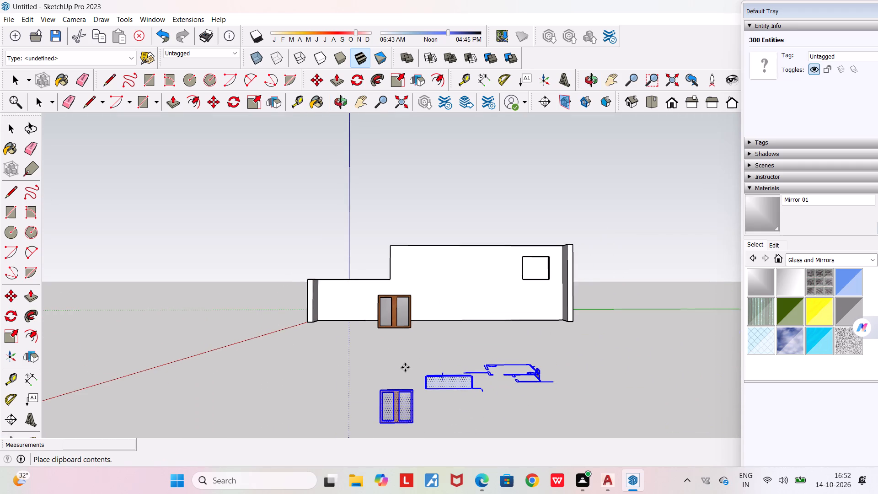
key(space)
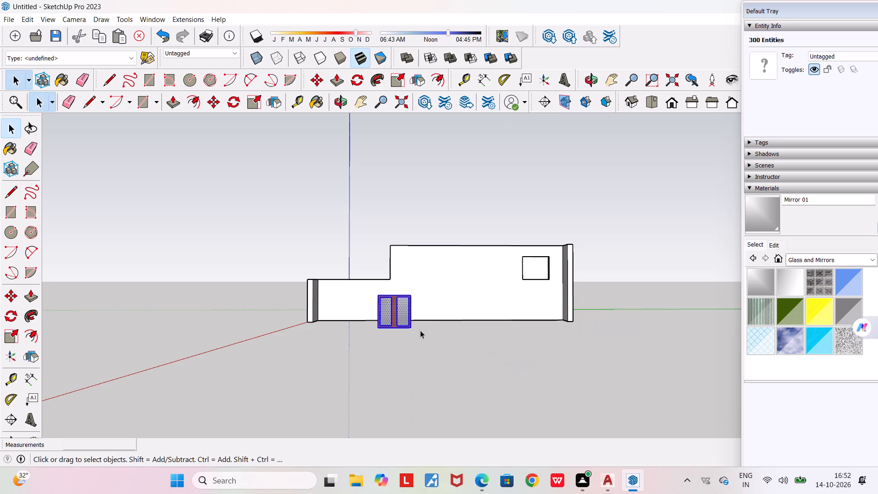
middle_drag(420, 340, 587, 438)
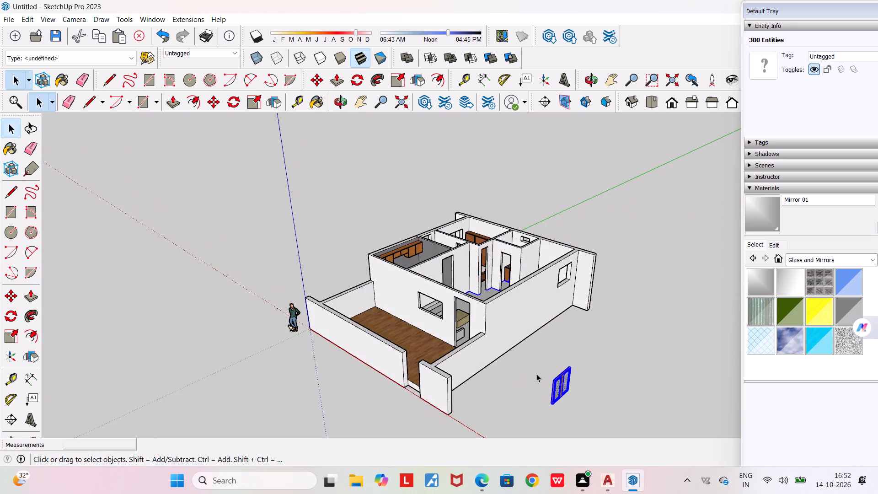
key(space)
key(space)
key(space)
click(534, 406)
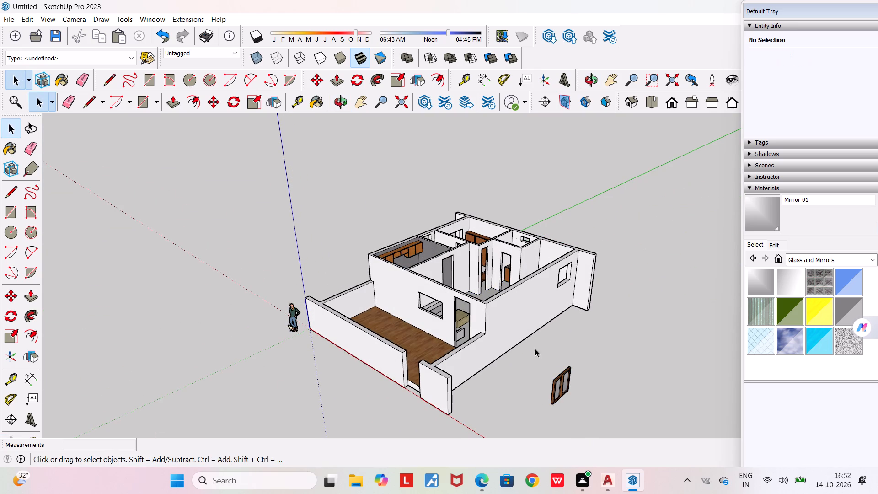
Copy only the complete glazed window and paste five copies near the original, outside the house's long side wall.
drag(535, 339, 606, 430)
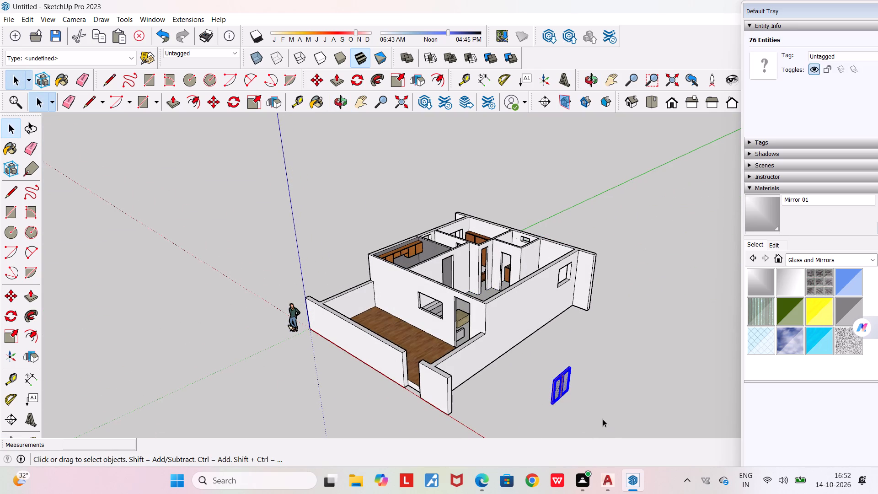
key(ctrl+c)
key(ctrl+v)
click(602, 379)
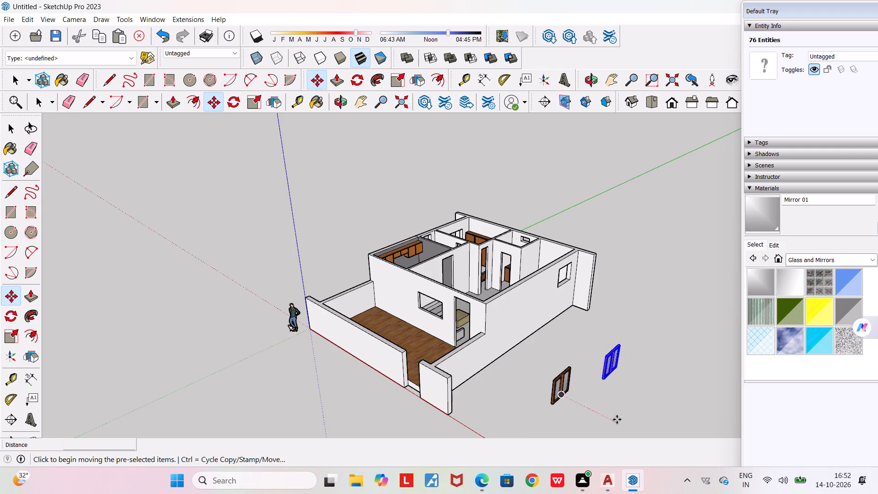
key(ctrl+v)
click(622, 404)
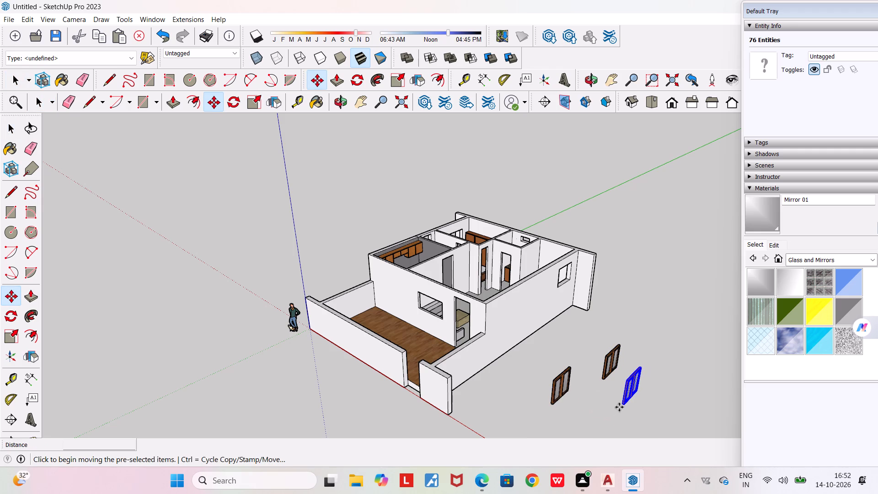
key(ctrl+v)
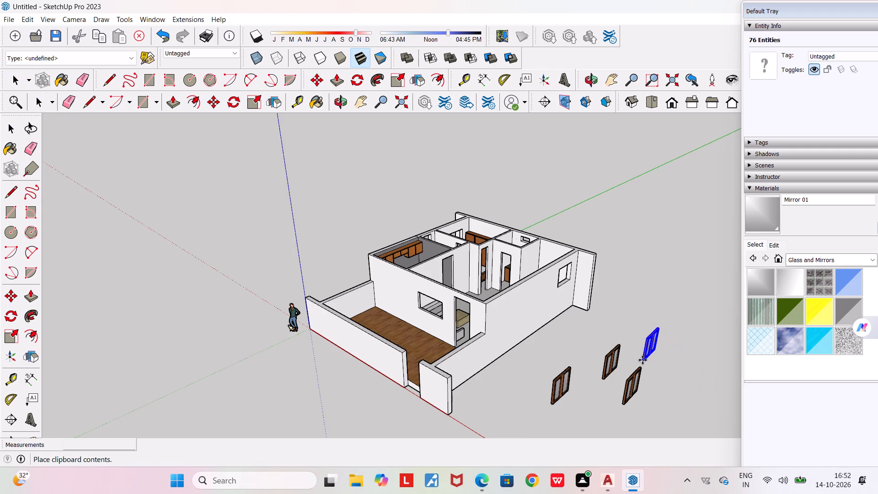
click(642, 360)
key(ctrl+v)
click(654, 386)
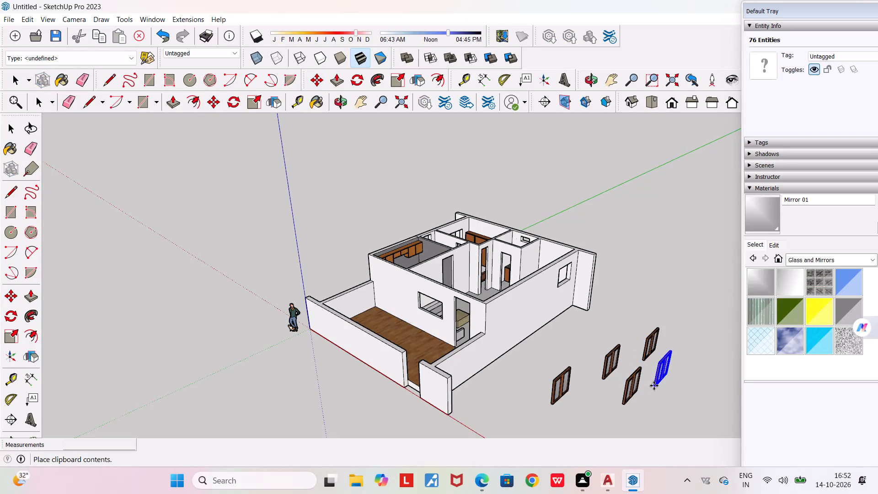
key(ctrl+v)
click(592, 418)
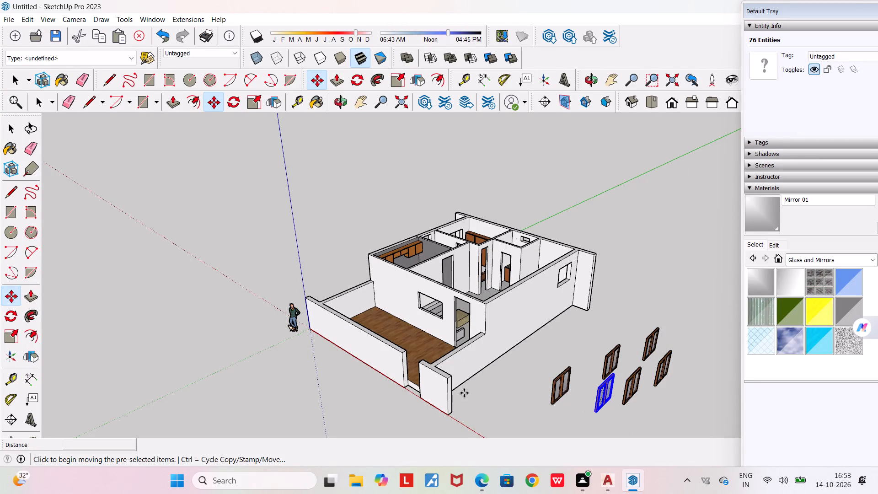
Move the last pasted window about 16' 10" onto the outer face of the house's long side wall.
scroll(578, 419, up, 5)
scroll(522, 400, up, 4)
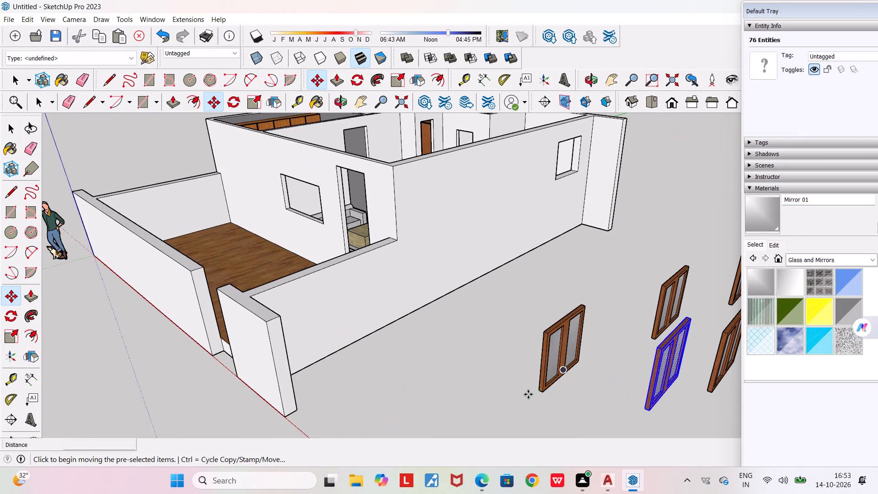
click(541, 393)
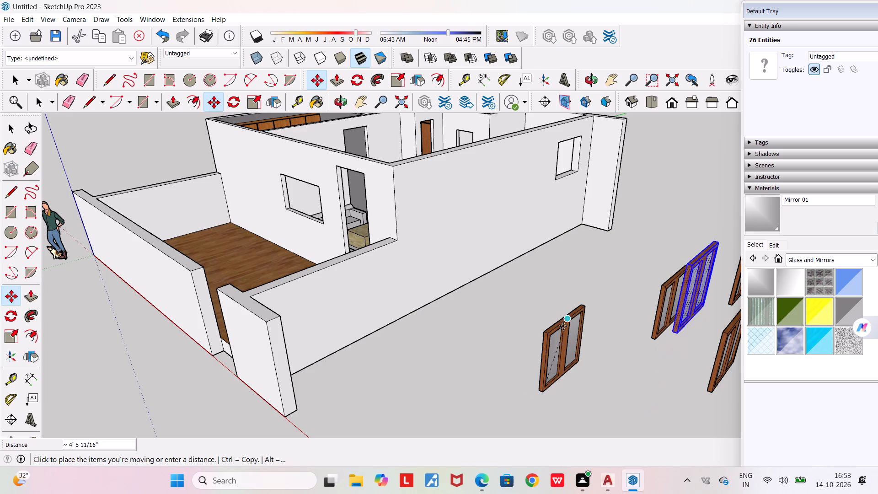
click(478, 187)
Move the selected window about 11' 10" along the long side wall, toward the opening near the wall's end.
middle_drag(513, 211, 303, 259)
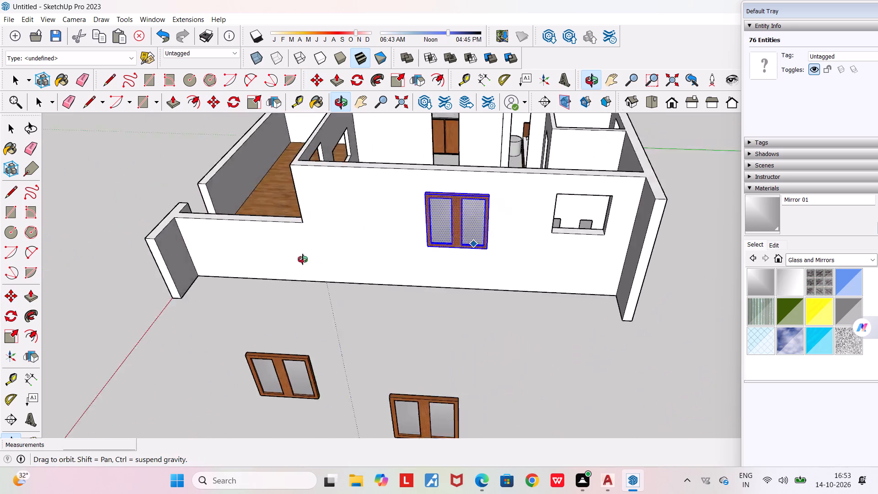
middle_drag(303, 259, 202, 249)
scroll(417, 267, up, 5)
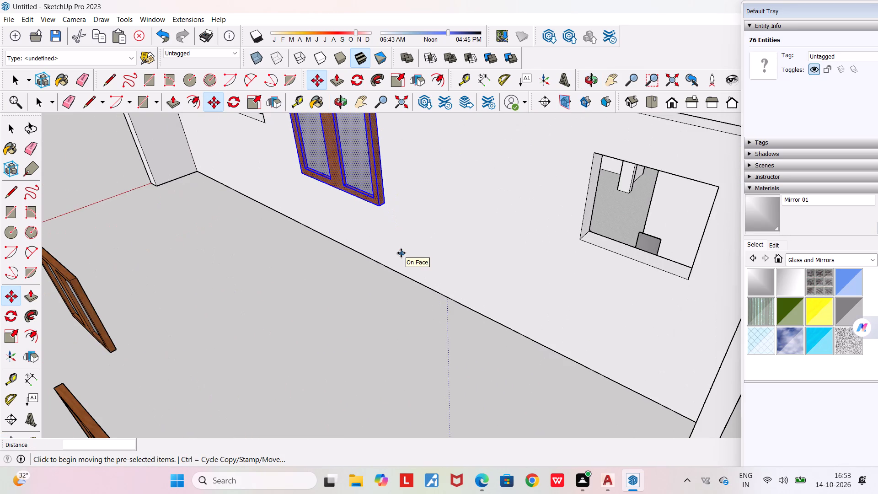
key(m)
key(Return)
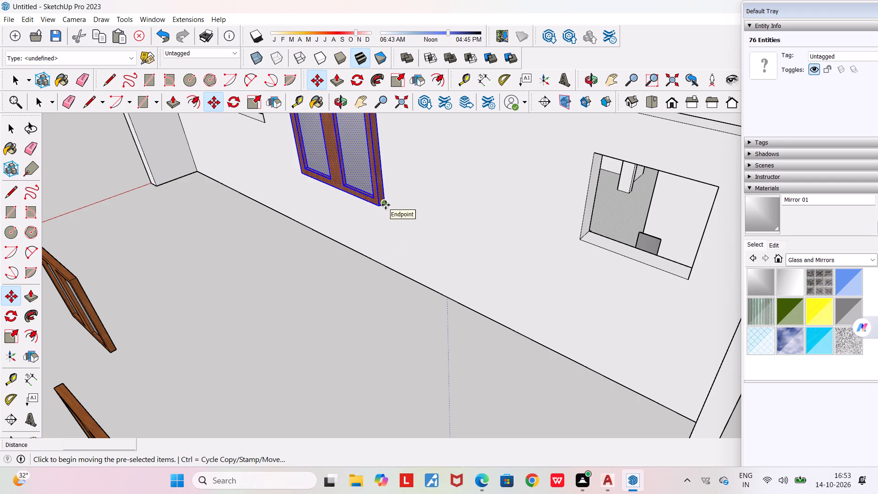
click(385, 205)
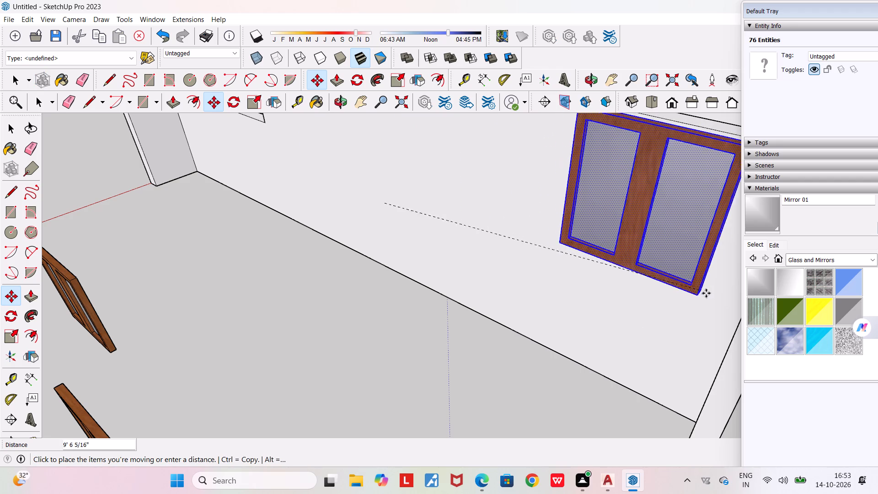
middle_drag(707, 295, 539, 291)
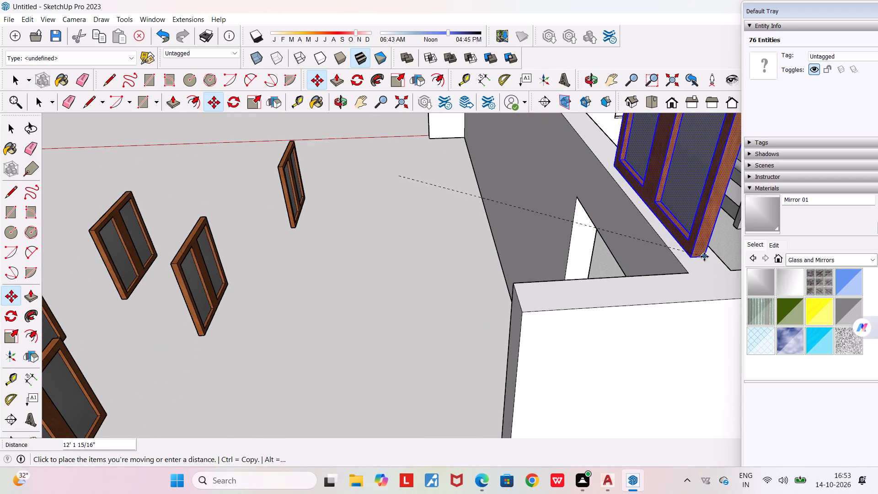
click(684, 249)
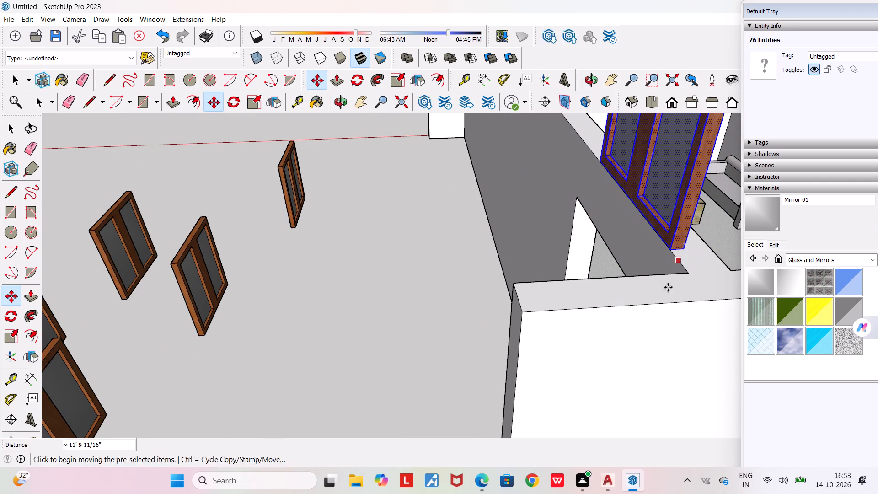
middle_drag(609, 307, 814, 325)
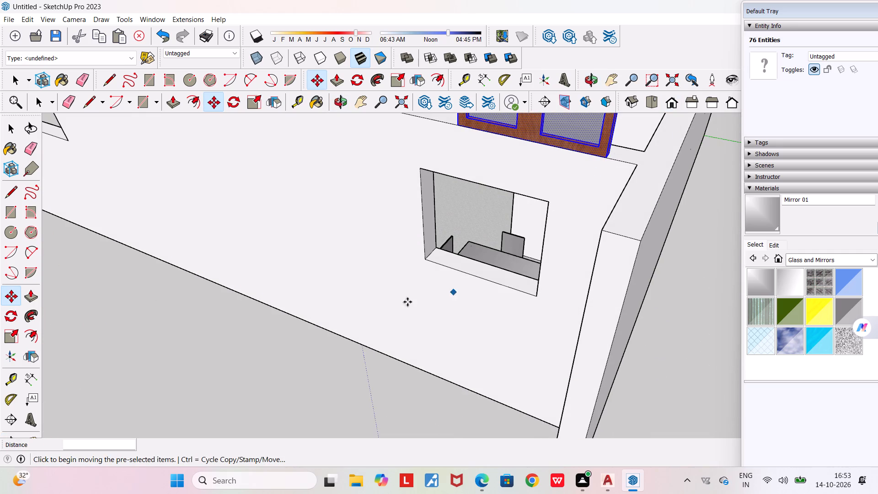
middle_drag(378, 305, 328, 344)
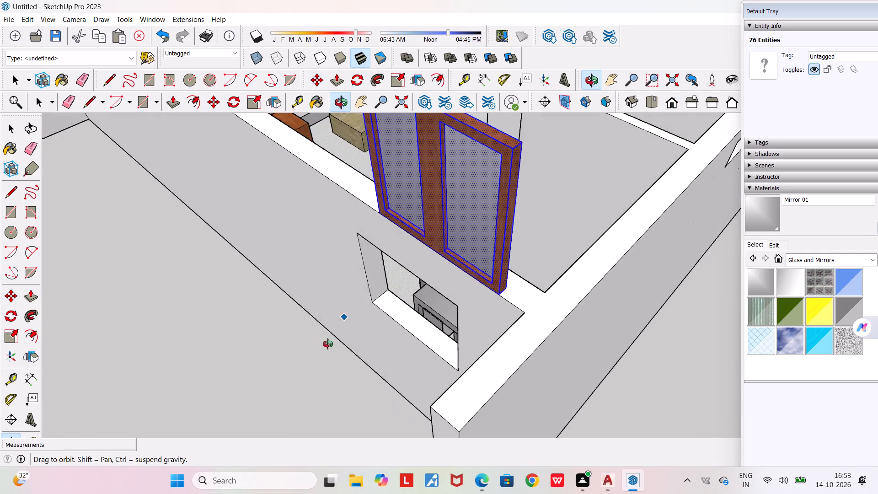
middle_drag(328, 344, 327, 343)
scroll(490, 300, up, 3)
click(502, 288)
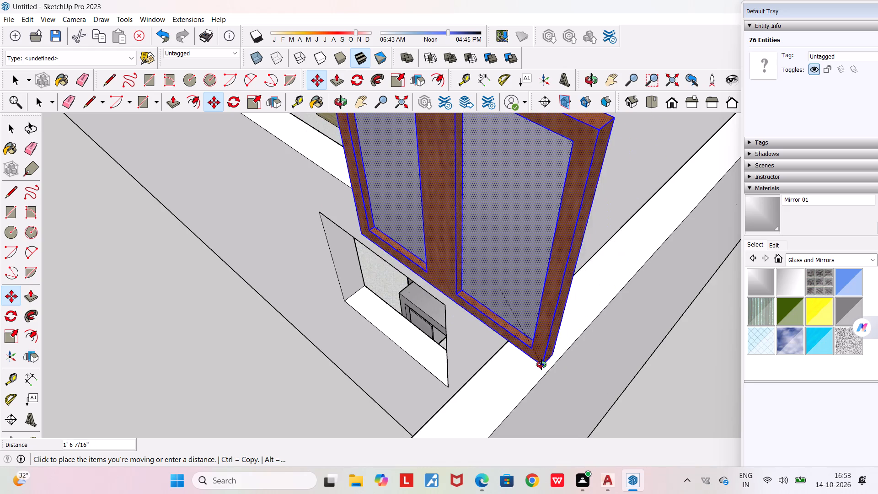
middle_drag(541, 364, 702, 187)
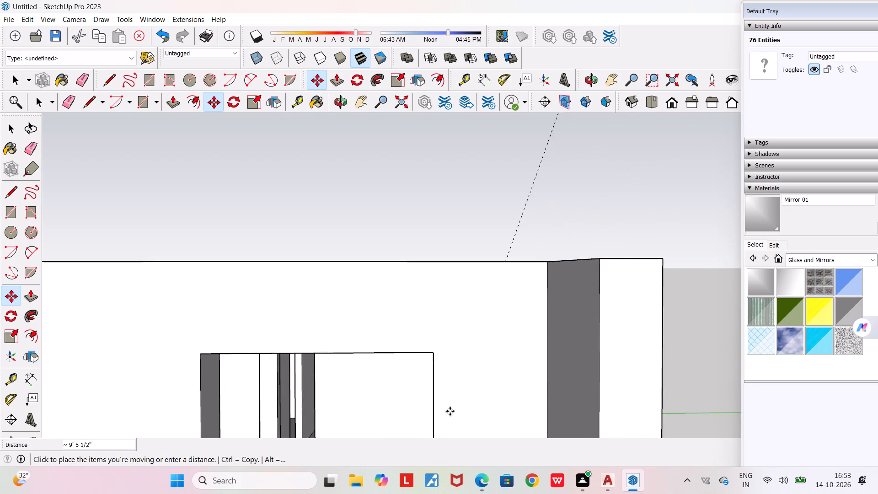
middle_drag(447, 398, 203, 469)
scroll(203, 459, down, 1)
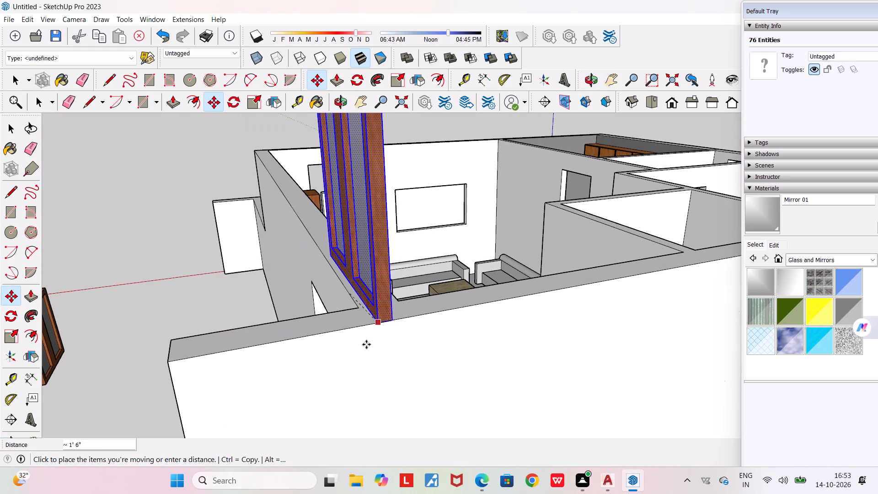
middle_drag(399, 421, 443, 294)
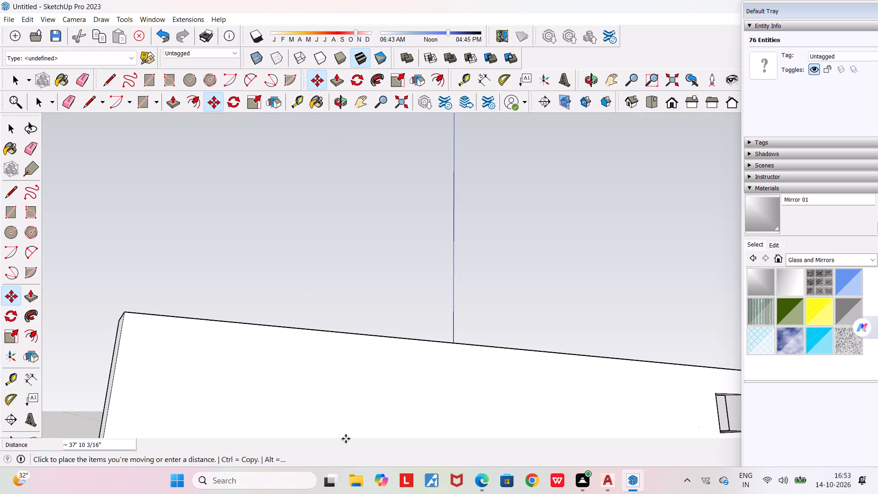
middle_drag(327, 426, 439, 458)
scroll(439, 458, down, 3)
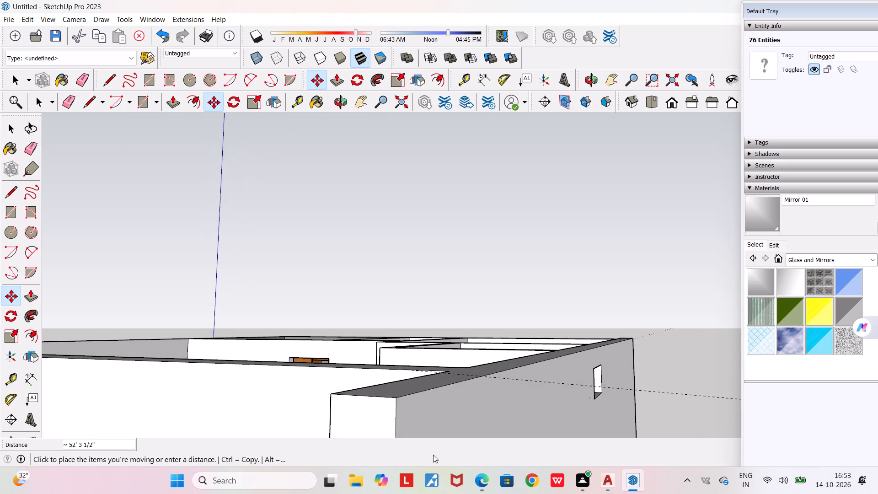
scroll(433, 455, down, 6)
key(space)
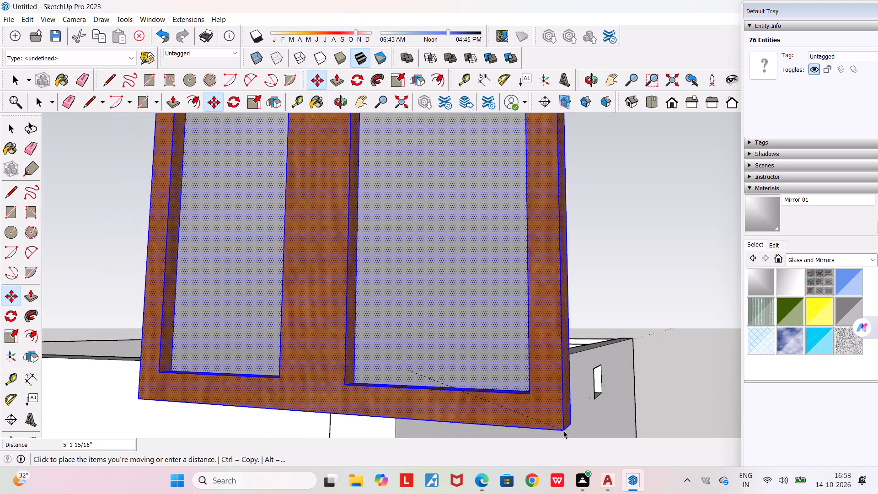
Move the window by its bottom corner off the wall's top edge and down toward the opening's lower corner.
scroll(563, 430, down, 5)
scroll(388, 382, down, 20)
scroll(388, 382, down, 5)
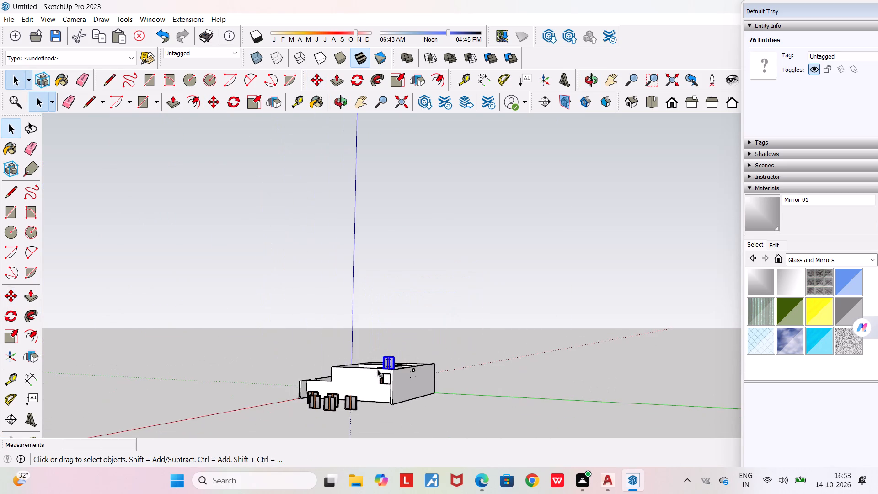
middle_drag(348, 395, 397, 451)
scroll(401, 443, down, 3)
scroll(394, 404, up, 20)
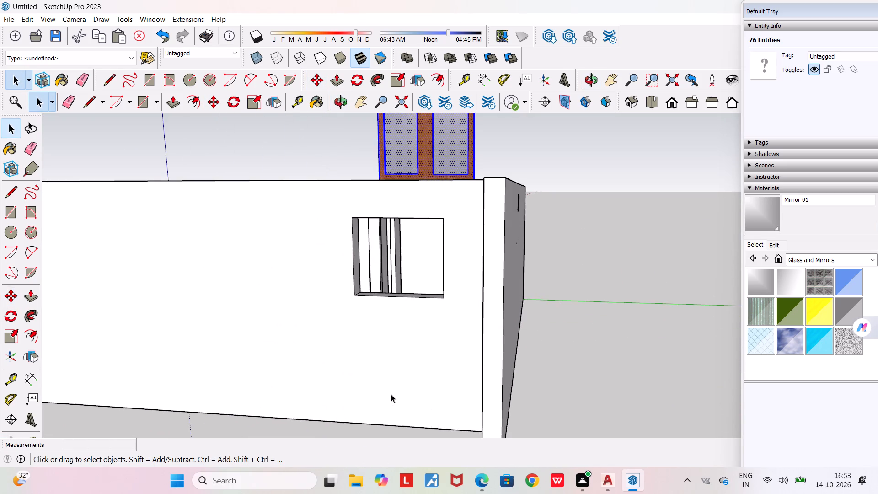
middle_drag(391, 394, 477, 445)
scroll(477, 445, down, 5)
scroll(474, 369, down, 7)
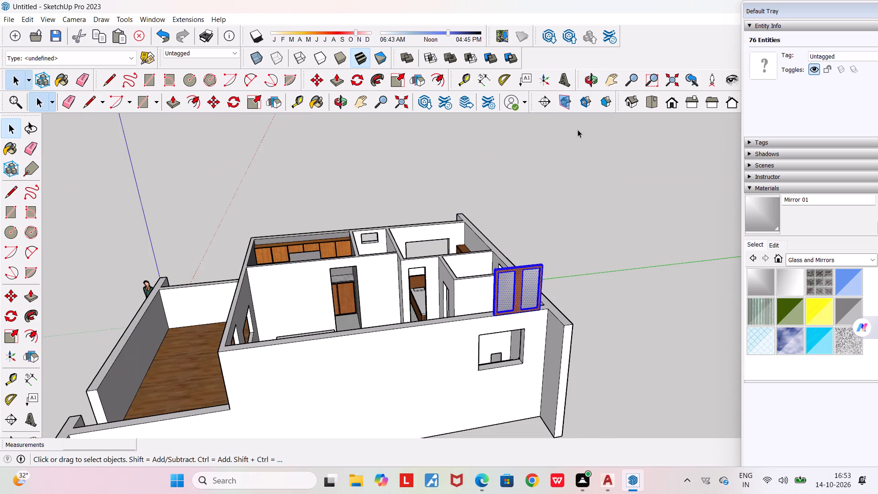
click(612, 83)
drag(447, 314, 372, 212)
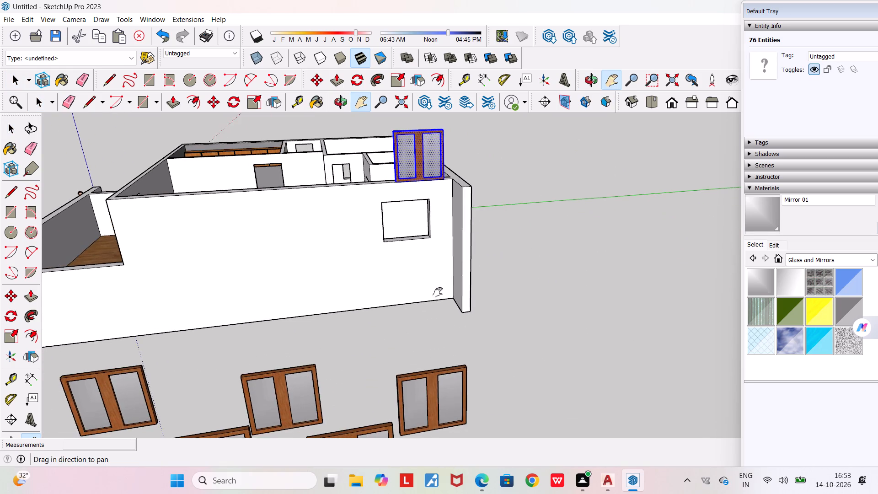
middle_drag(436, 292, 429, 391)
middle_drag(381, 338, 543, 314)
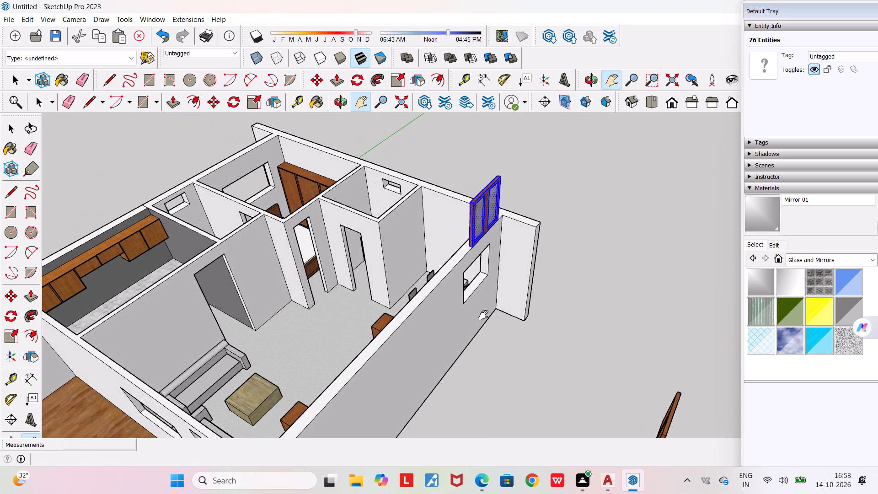
scroll(483, 315, up, 5)
key(m)
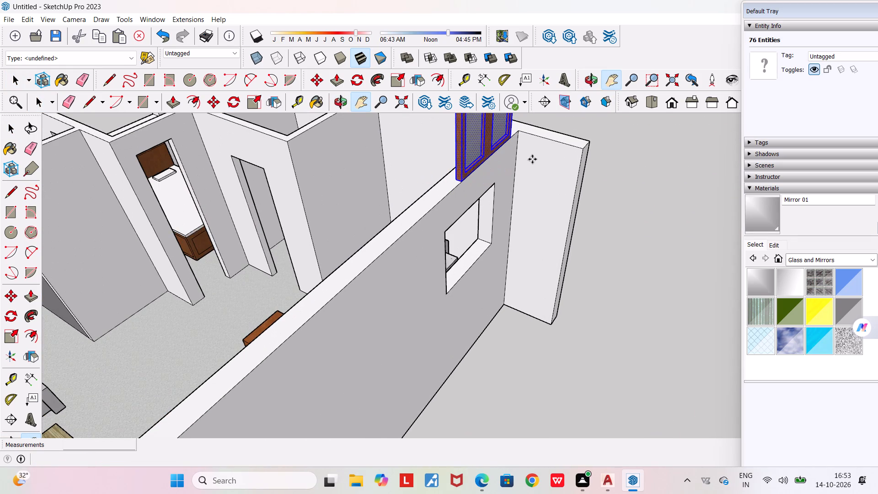
key(Return)
click(460, 183)
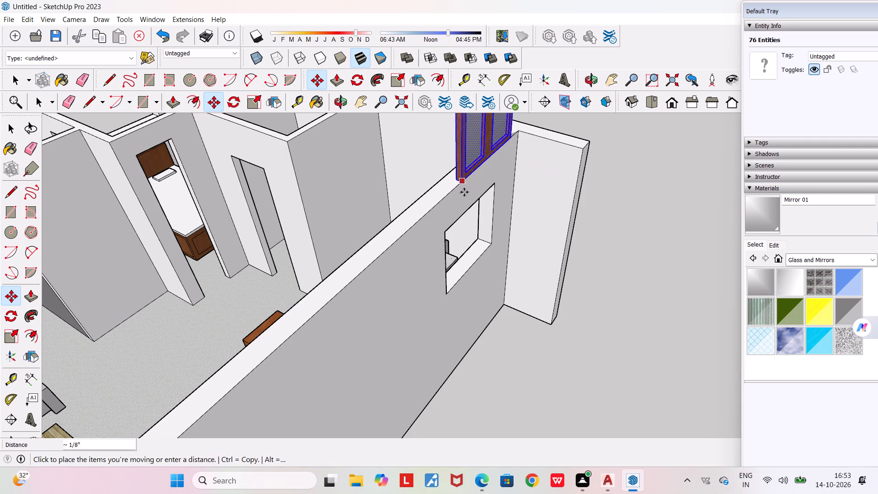
click(441, 301)
Move the window about 13' 9" by its bottom corner onto the wall's outer face, over the window opening.
middle_drag(405, 307, 449, 270)
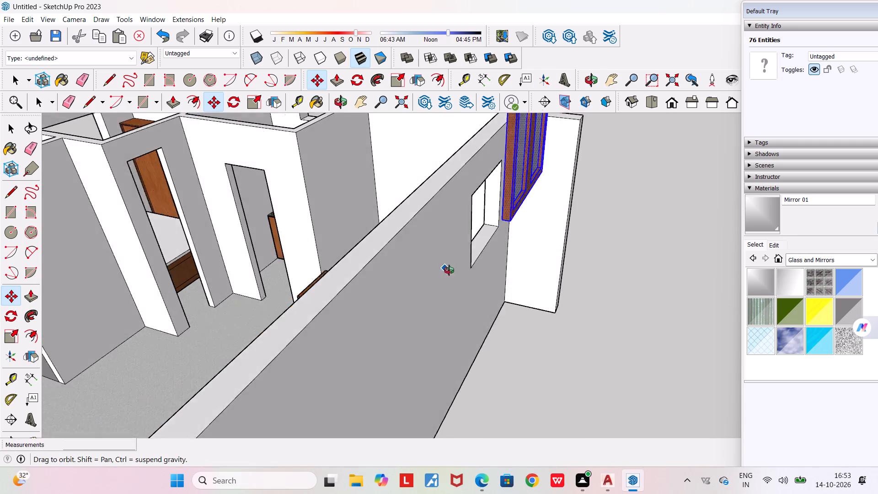
middle_drag(449, 270, 489, 256)
click(579, 174)
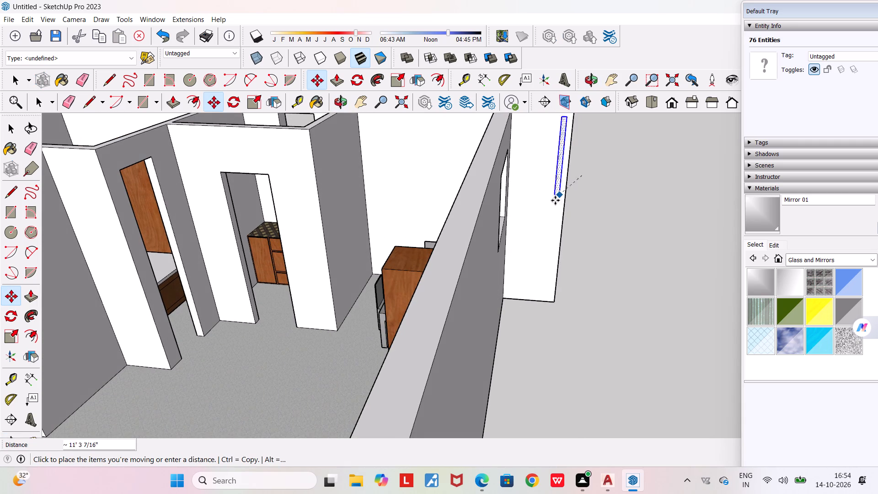
click(498, 256)
Shift the window about 2 7/8" along the wall so its lower corner meets the opening's lower corner.
middle_drag(487, 267, 315, 256)
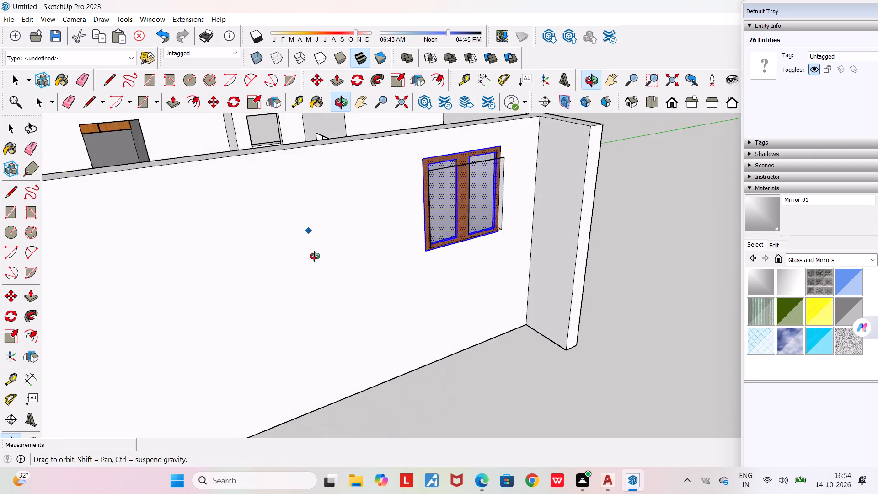
middle_drag(315, 256, 280, 247)
scroll(491, 236, up, 4)
middle_drag(468, 233, 396, 239)
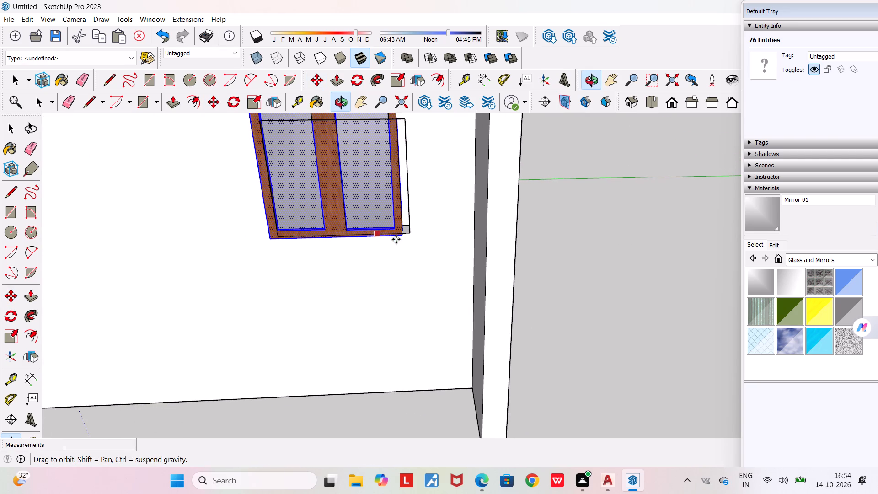
click(402, 234)
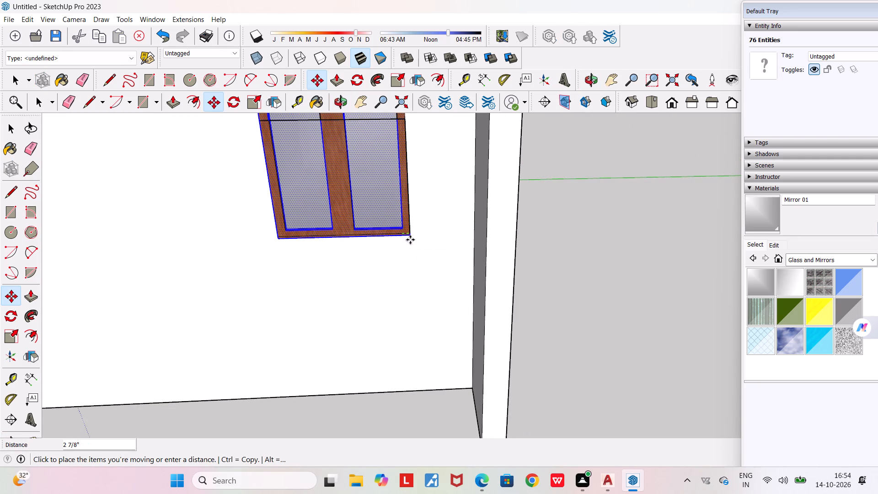
click(410, 240)
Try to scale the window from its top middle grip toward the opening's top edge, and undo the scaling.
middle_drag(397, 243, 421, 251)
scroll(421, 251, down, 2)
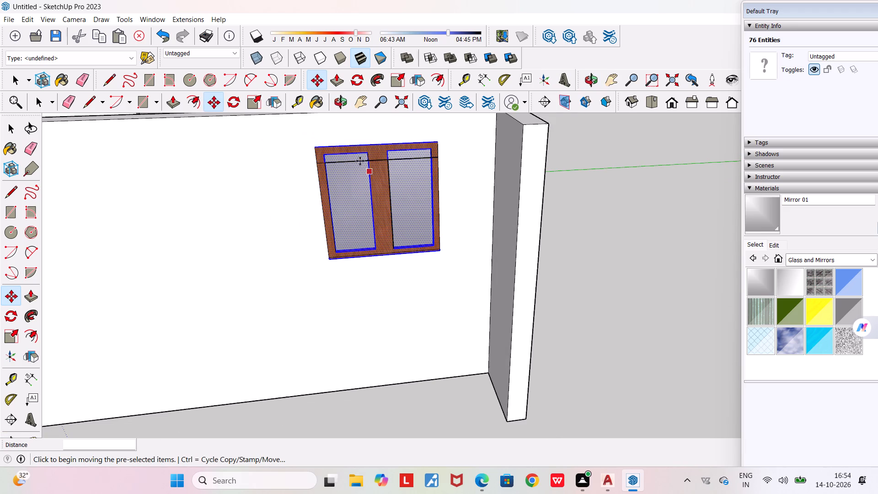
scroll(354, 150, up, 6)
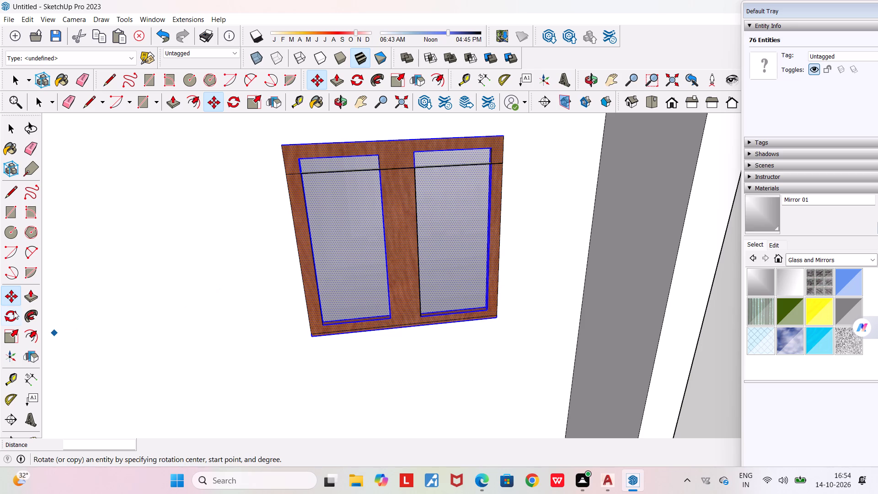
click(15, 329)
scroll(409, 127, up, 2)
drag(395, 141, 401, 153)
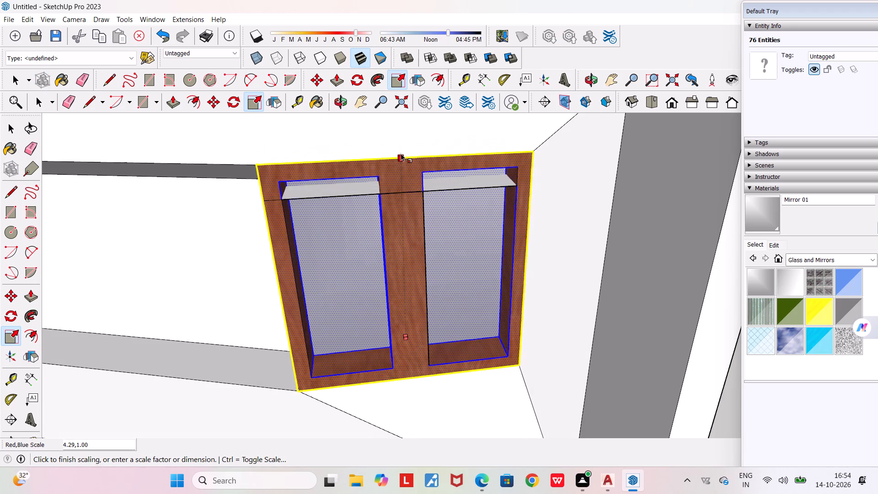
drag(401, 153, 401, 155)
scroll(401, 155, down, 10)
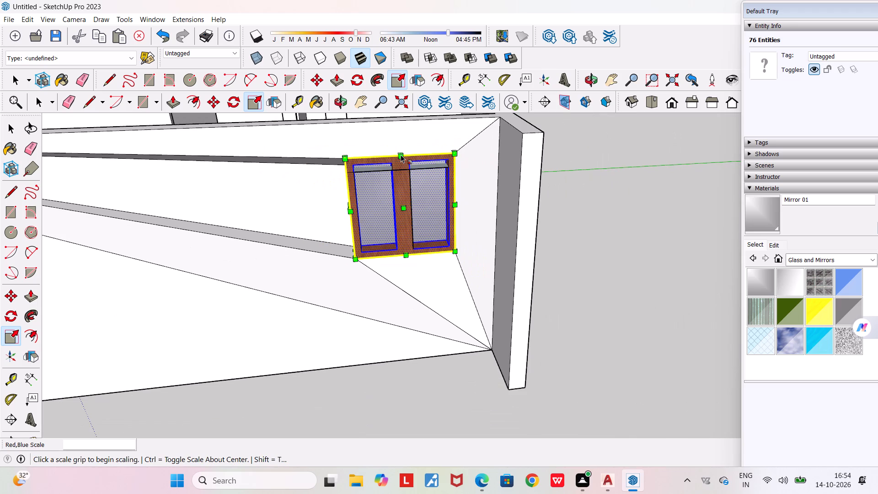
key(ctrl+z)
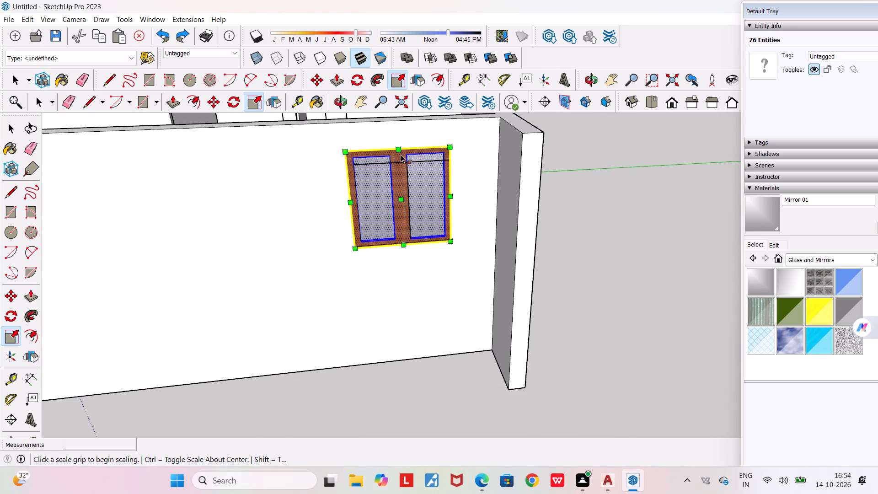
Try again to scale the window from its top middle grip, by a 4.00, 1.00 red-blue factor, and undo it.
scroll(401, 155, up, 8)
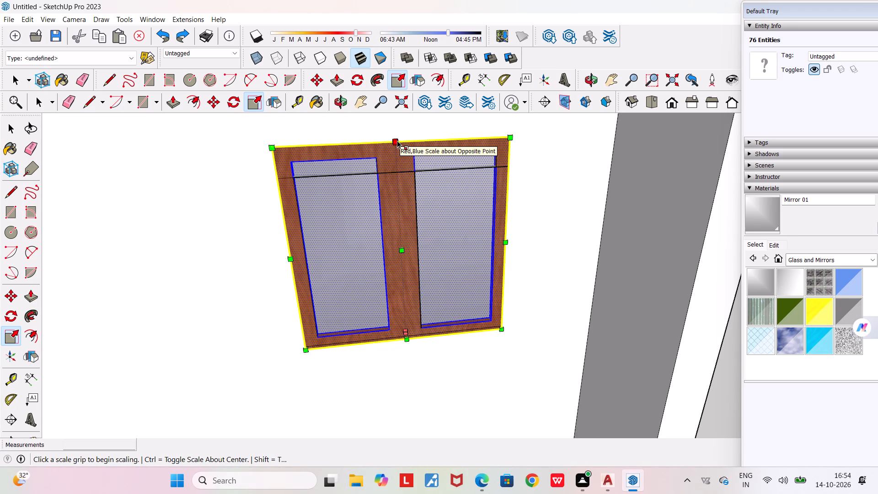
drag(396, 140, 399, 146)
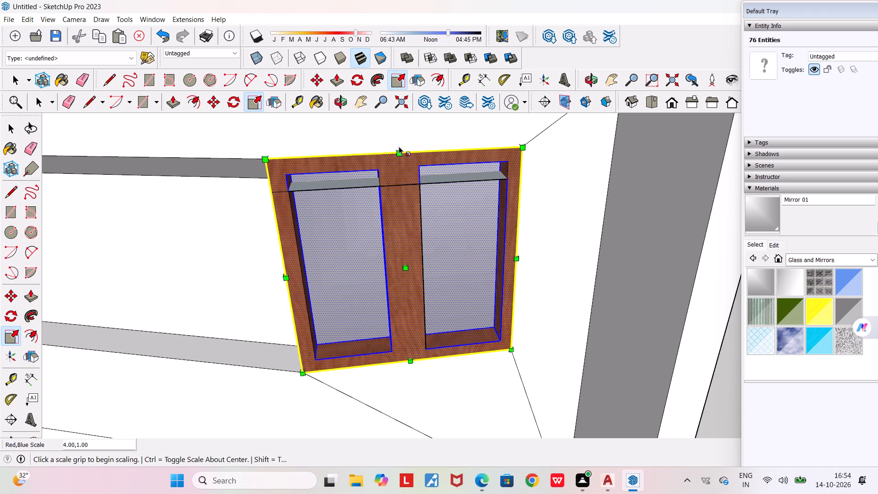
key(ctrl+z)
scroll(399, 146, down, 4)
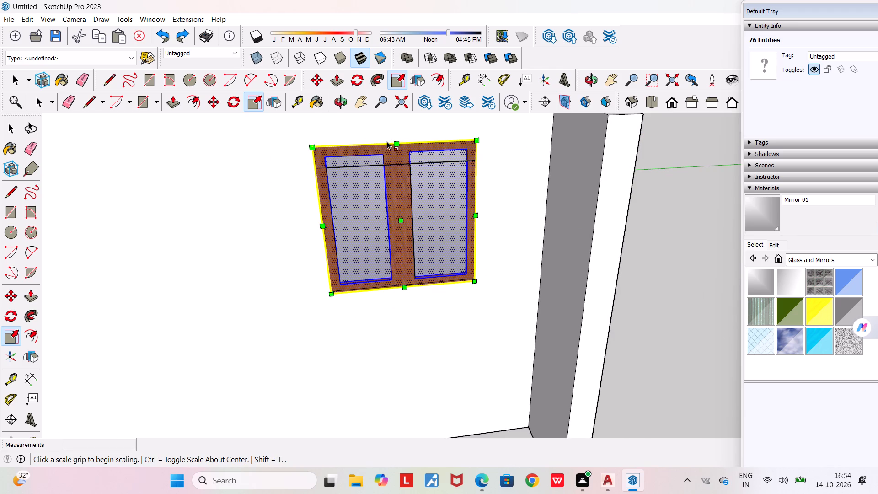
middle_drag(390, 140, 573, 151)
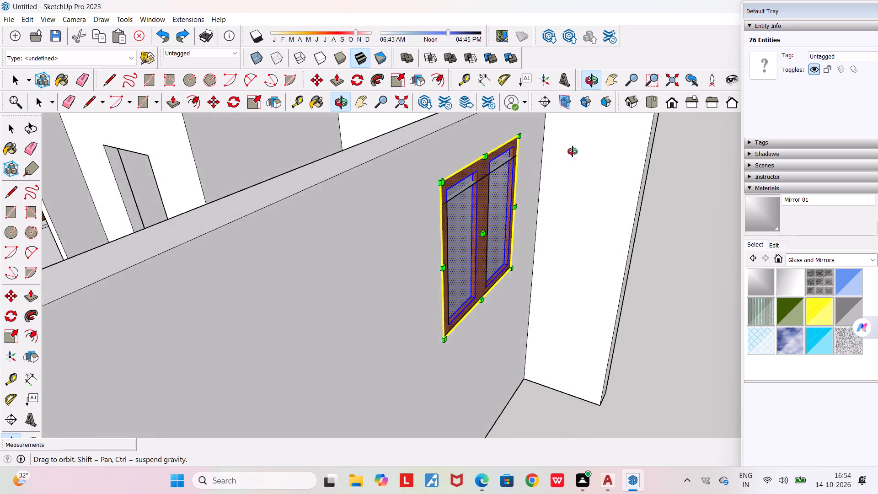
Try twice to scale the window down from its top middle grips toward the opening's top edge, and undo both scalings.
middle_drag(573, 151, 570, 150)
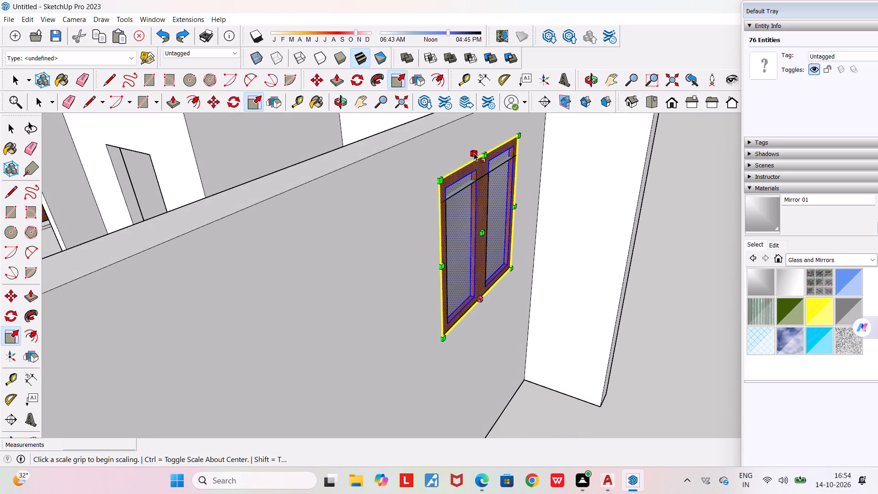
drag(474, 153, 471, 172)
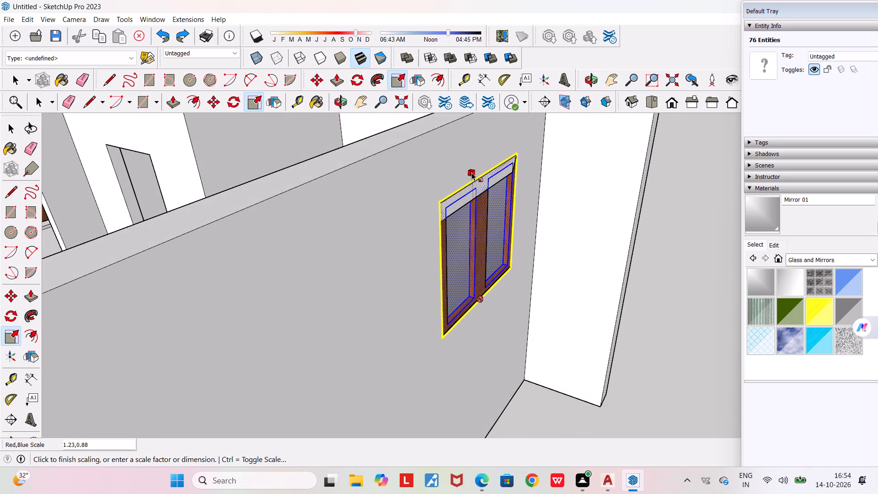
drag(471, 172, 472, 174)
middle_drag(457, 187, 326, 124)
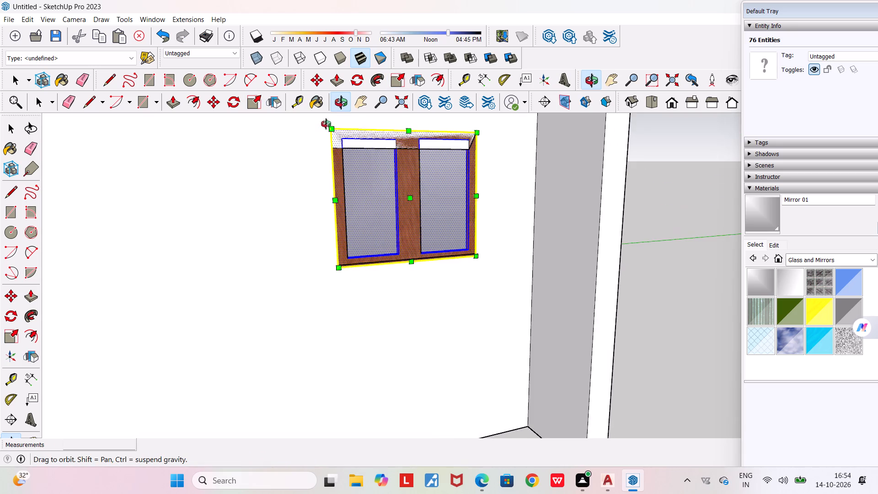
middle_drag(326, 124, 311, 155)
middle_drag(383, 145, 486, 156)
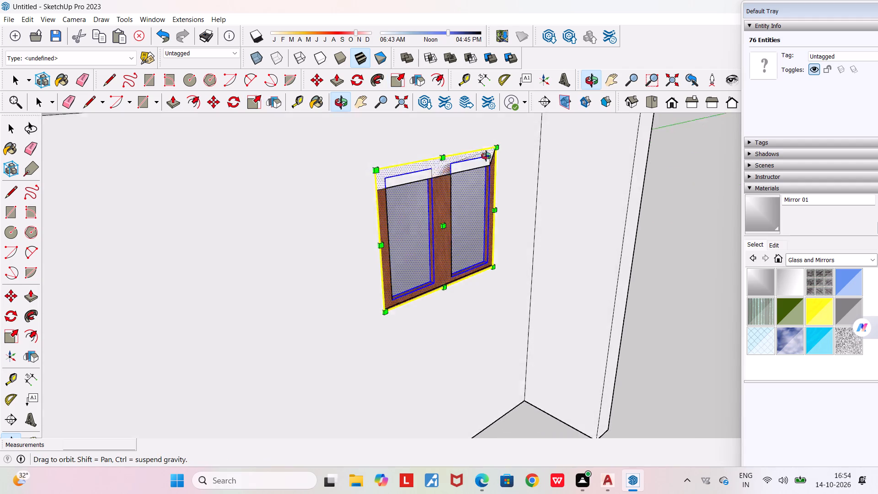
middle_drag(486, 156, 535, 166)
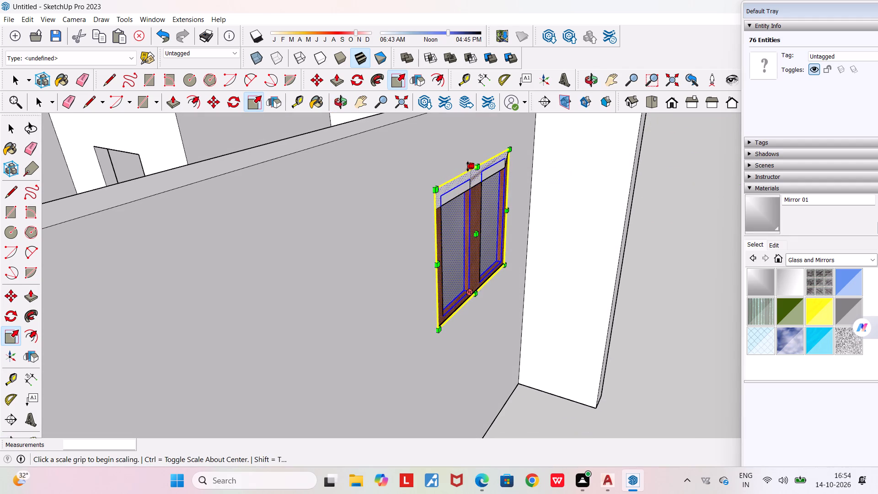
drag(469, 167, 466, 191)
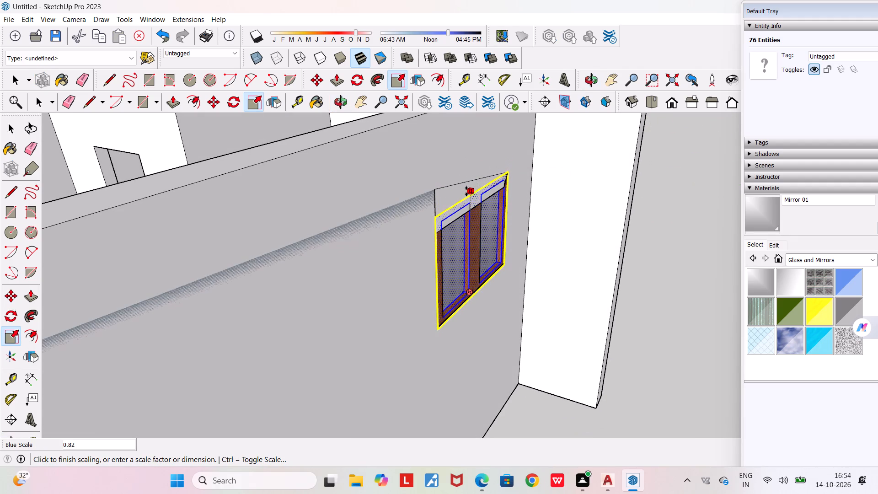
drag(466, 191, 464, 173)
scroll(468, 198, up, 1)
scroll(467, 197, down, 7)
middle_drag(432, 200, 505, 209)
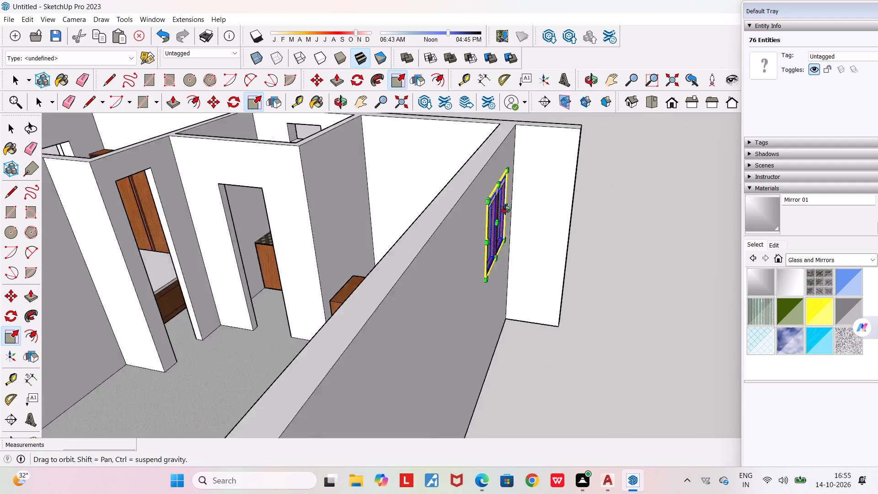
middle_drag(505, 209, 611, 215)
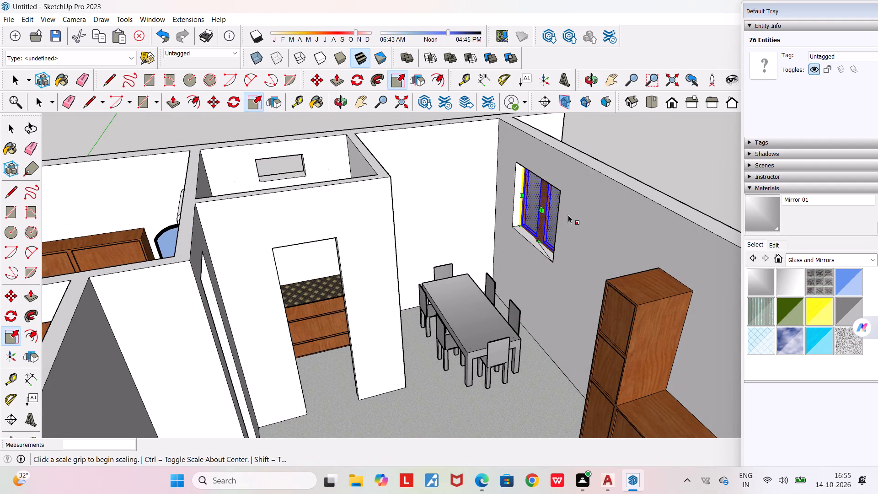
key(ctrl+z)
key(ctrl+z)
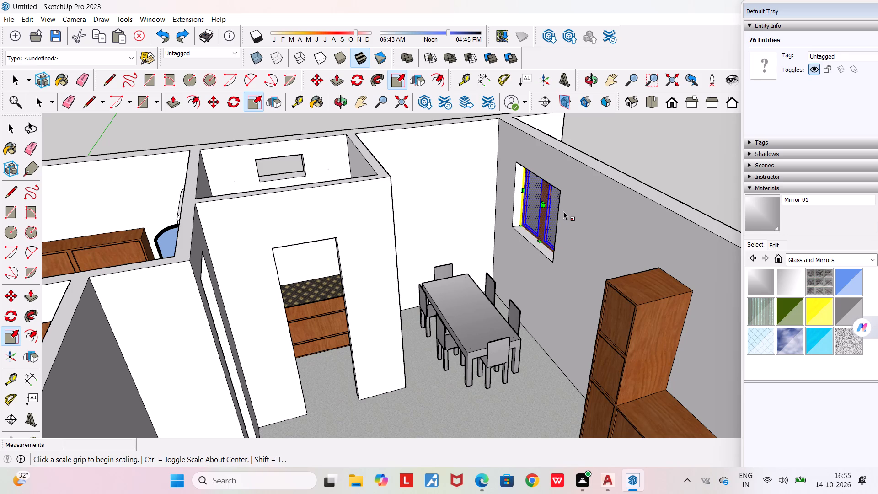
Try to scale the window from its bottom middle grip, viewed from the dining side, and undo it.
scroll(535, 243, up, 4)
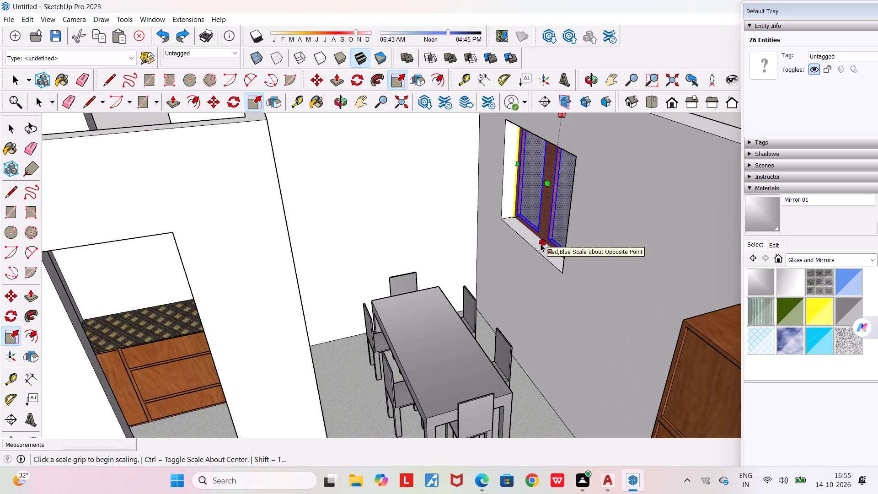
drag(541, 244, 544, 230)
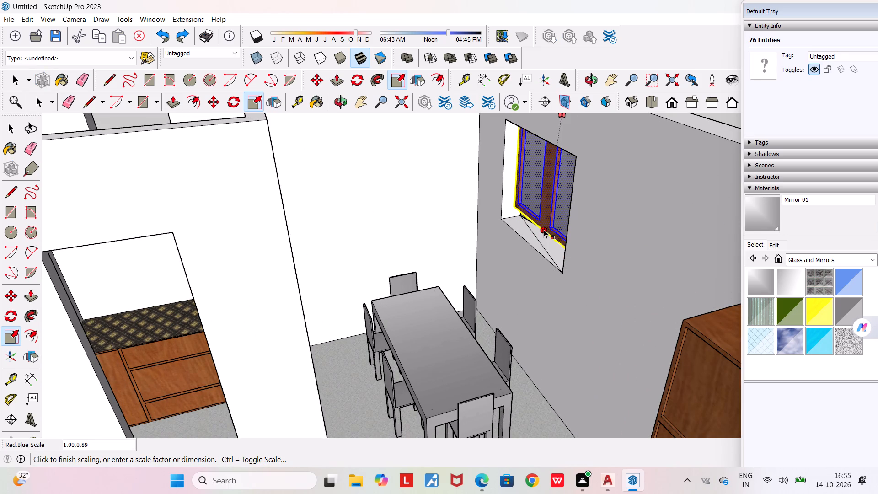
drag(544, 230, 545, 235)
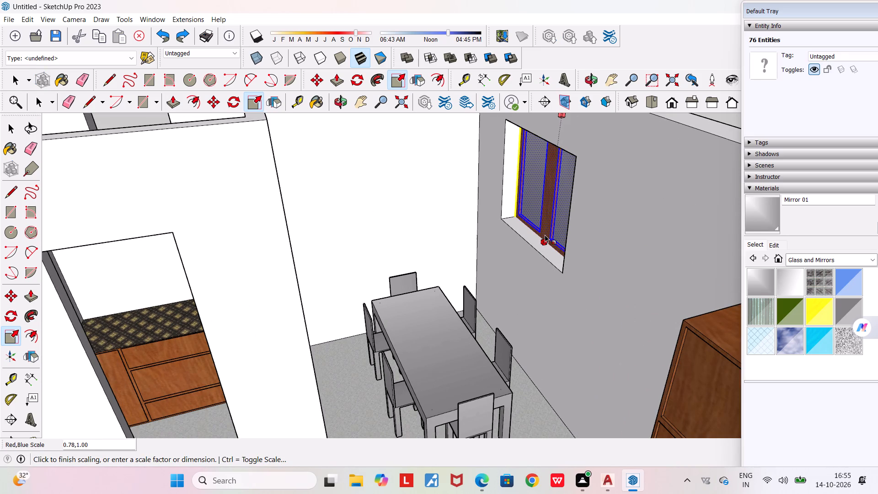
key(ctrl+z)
Undo the window's shift along the wall and its earlier move onto the wall's outer face.
key(ctrl+z)
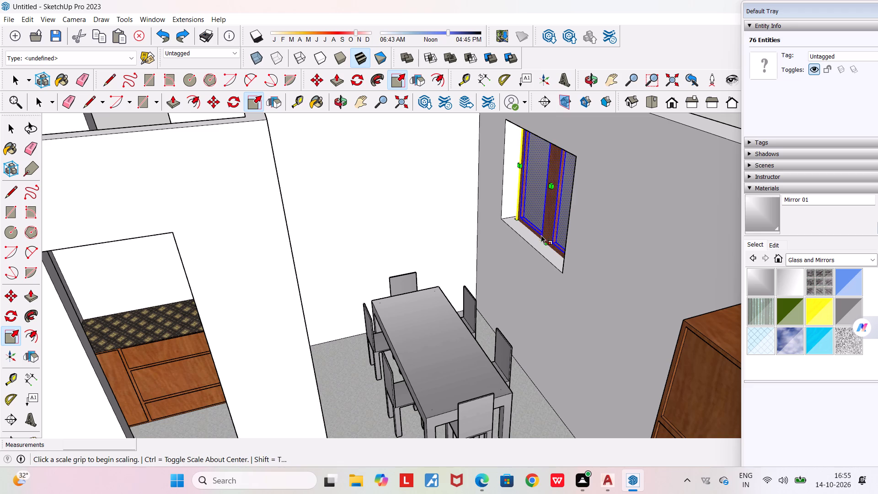
scroll(534, 232, down, 6)
middle_drag(519, 222, 266, 195)
scroll(266, 195, down, 3)
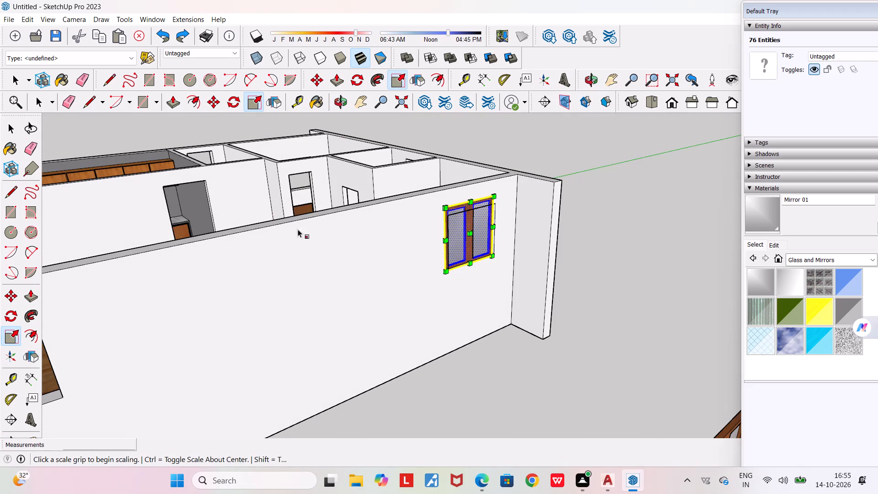
key(ctrl+z)
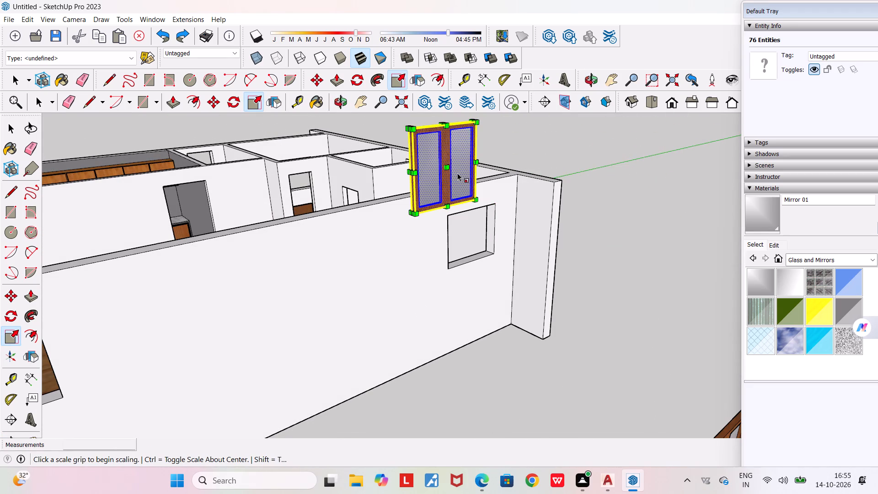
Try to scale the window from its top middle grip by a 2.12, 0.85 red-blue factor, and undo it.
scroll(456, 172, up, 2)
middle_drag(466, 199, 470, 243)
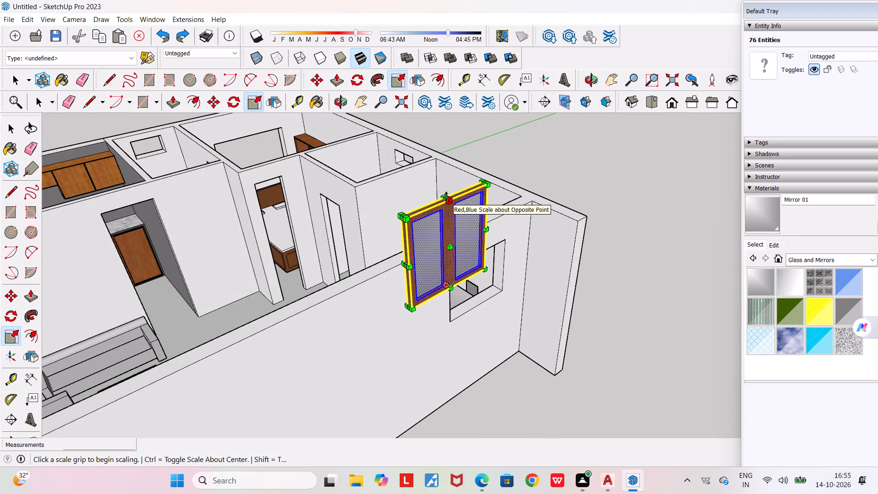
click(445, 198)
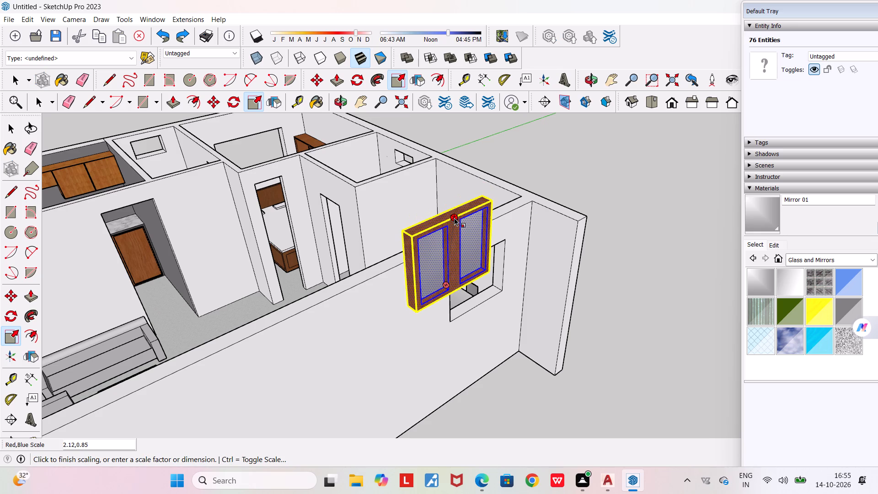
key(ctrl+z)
Scale the window's height down slightly along the blue axis from its top middle grip.
scroll(508, 153, up, 8)
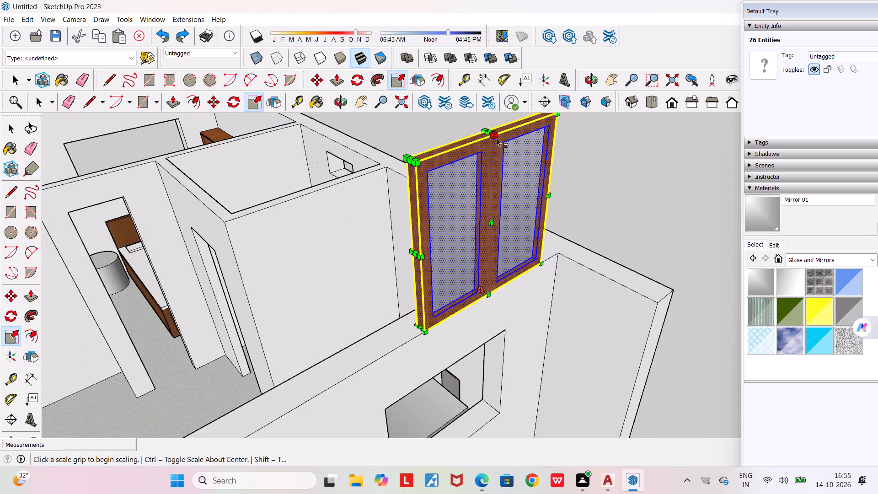
scroll(491, 135, up, 8)
drag(489, 135, 487, 156)
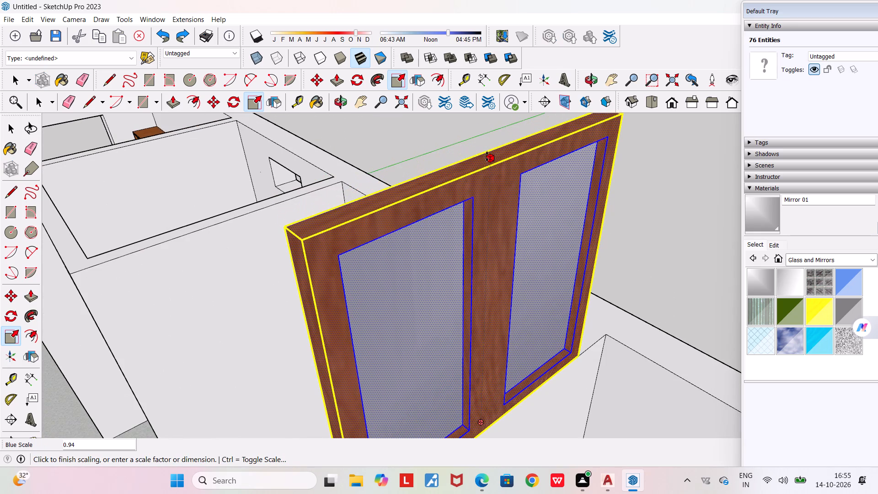
drag(487, 156, 485, 166)
middle_drag(457, 188, 478, 92)
scroll(478, 92, down, 7)
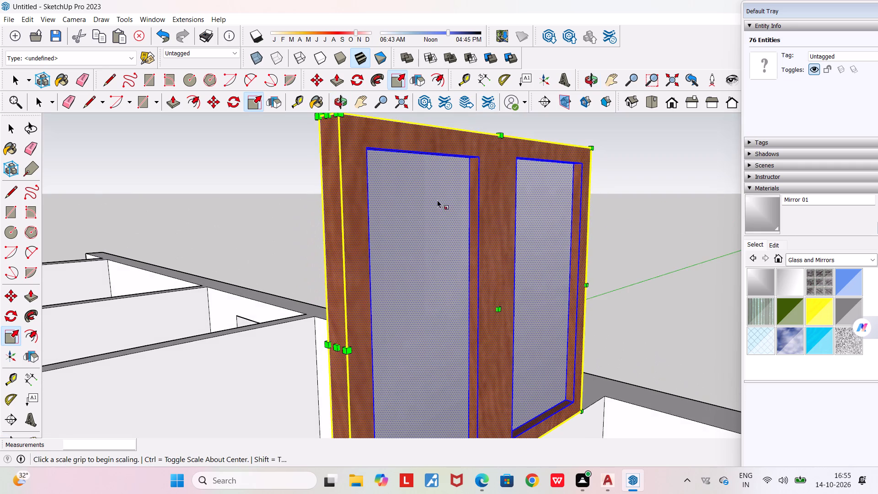
scroll(437, 202, down, 9)
scroll(393, 208, down, 4)
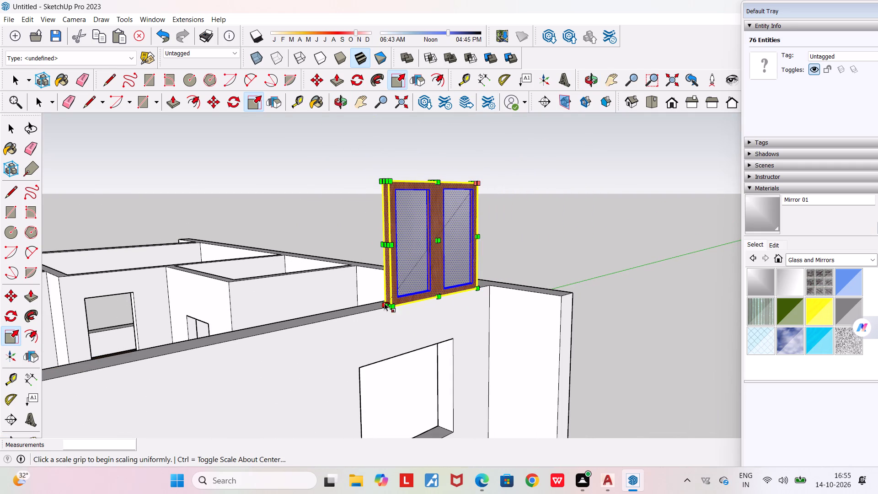
Scale the window slightly narrower from its side middle grip, and lower its top again along the blue axis.
drag(384, 246, 393, 247)
scroll(436, 175, up, 6)
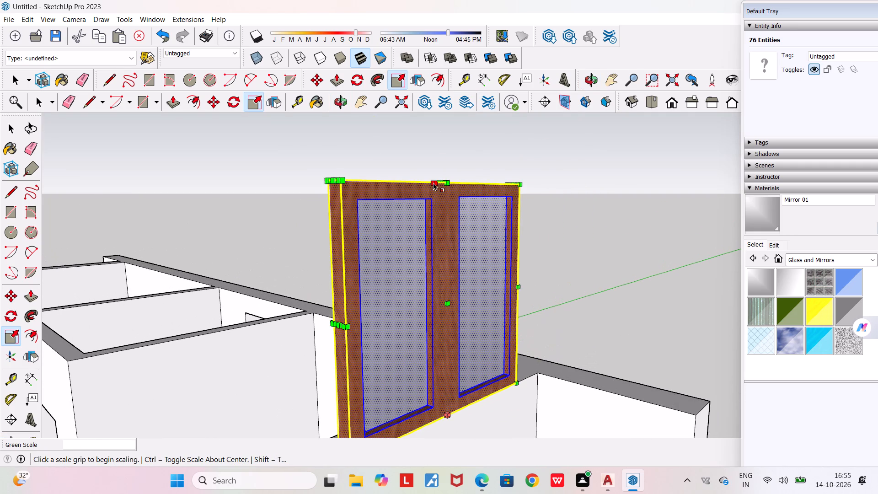
drag(439, 187, 439, 197)
scroll(423, 249, down, 6)
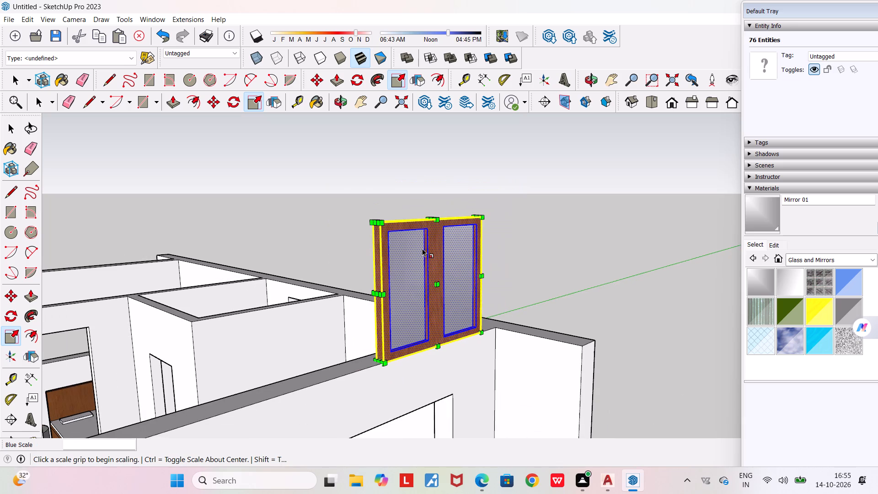
Move the resized window by its bottom edge toward the top of the wall with the window opening.
key(m)
key(Return)
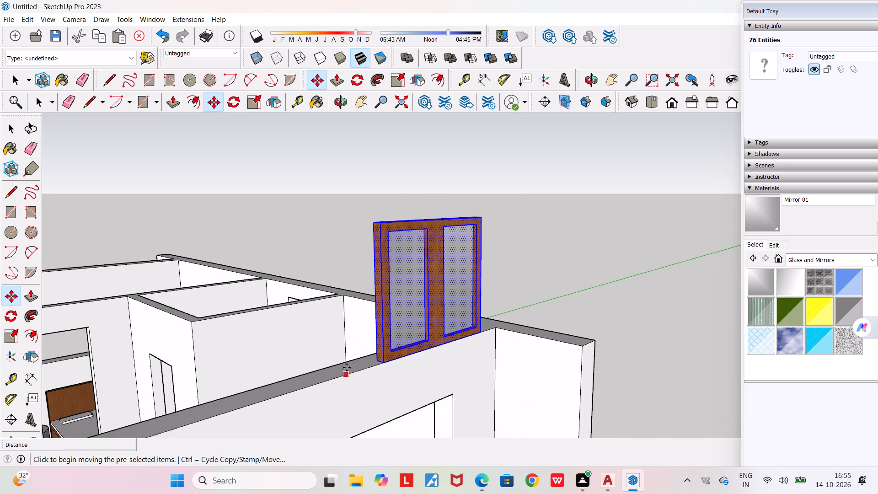
middle_drag(337, 355, 374, 276)
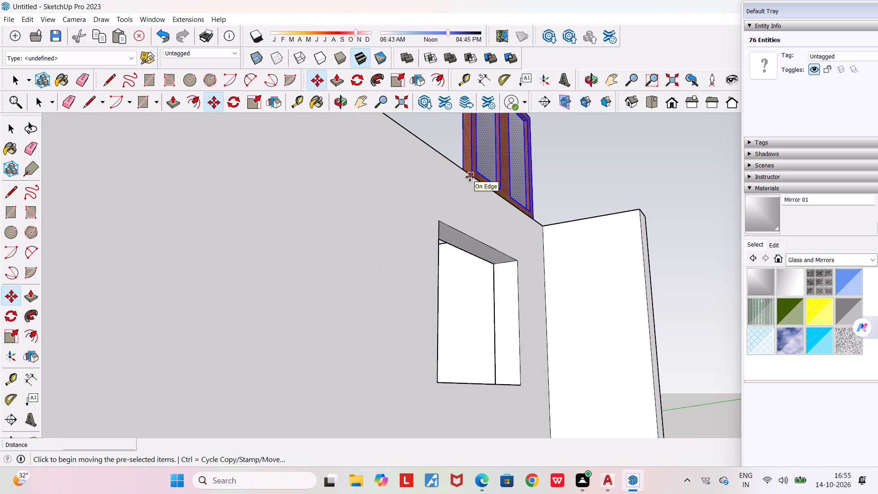
click(470, 177)
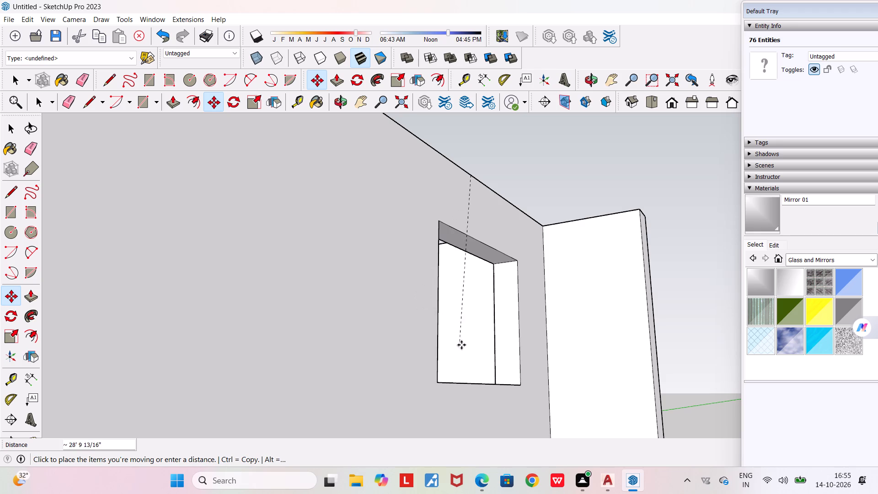
scroll(444, 351, down, 7)
middle_drag(412, 334, 444, 404)
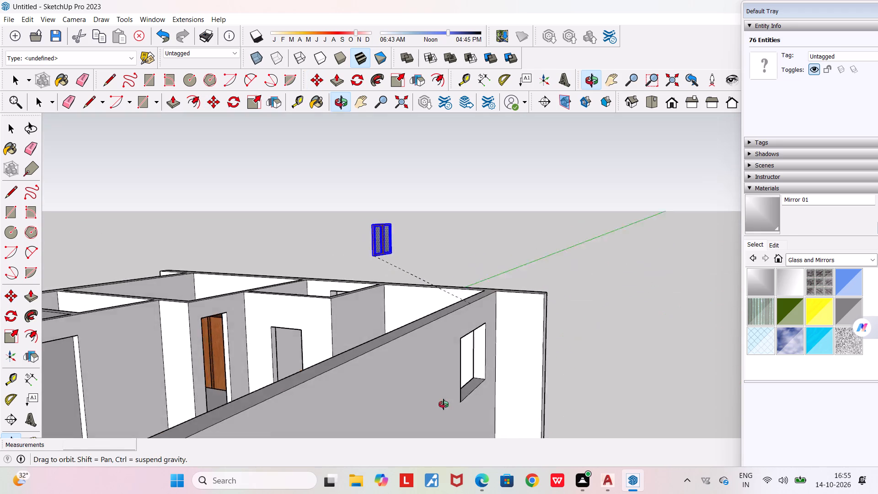
middle_drag(444, 404, 435, 399)
scroll(435, 399, down, 2)
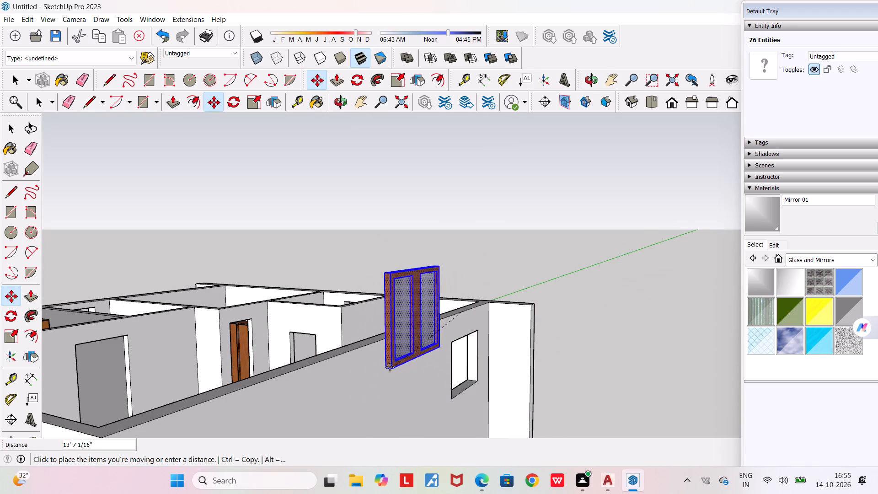
click(378, 336)
scroll(405, 341, up, 5)
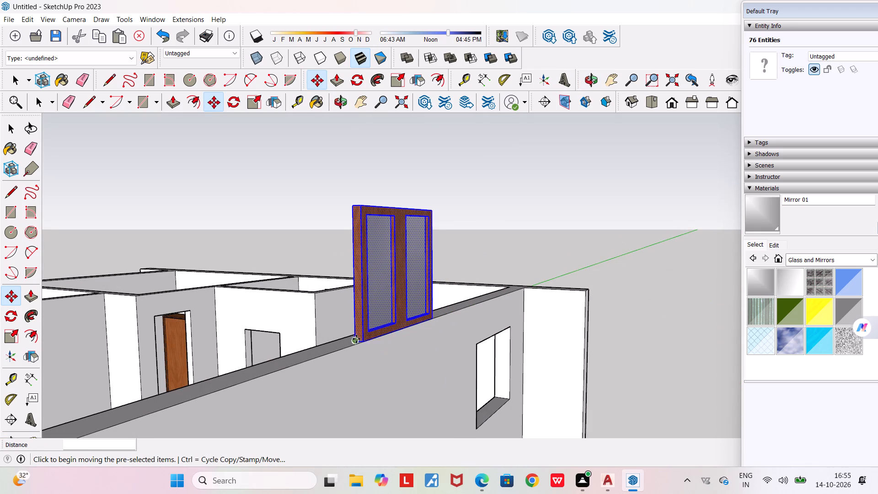
Move the window about 13' 2 3/4" by its lower corner toward the wall top above the window opening.
click(356, 340)
middle_drag(457, 371, 460, 275)
scroll(460, 275, down, 8)
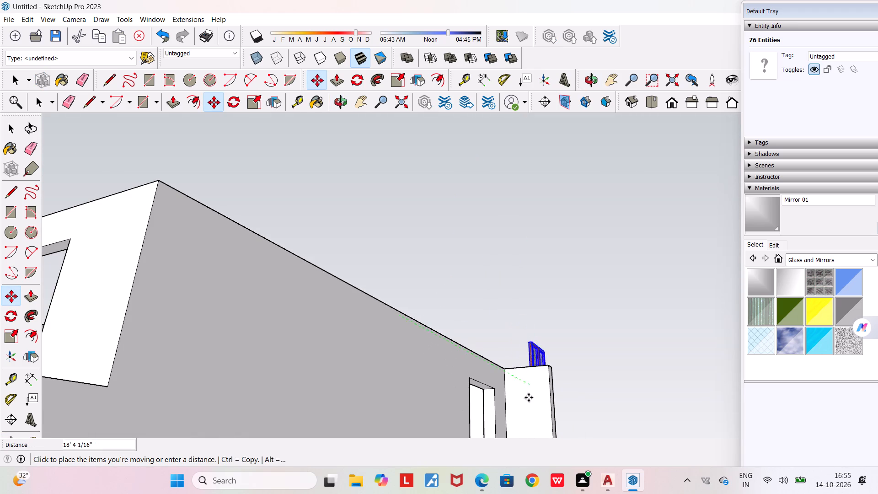
click(471, 370)
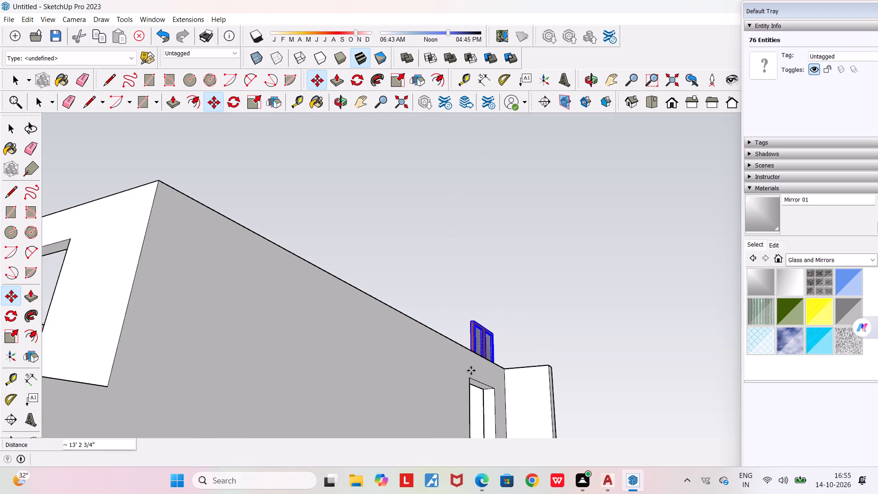
middle_drag(472, 365, 247, 436)
scroll(245, 436, down, 5)
key(space)
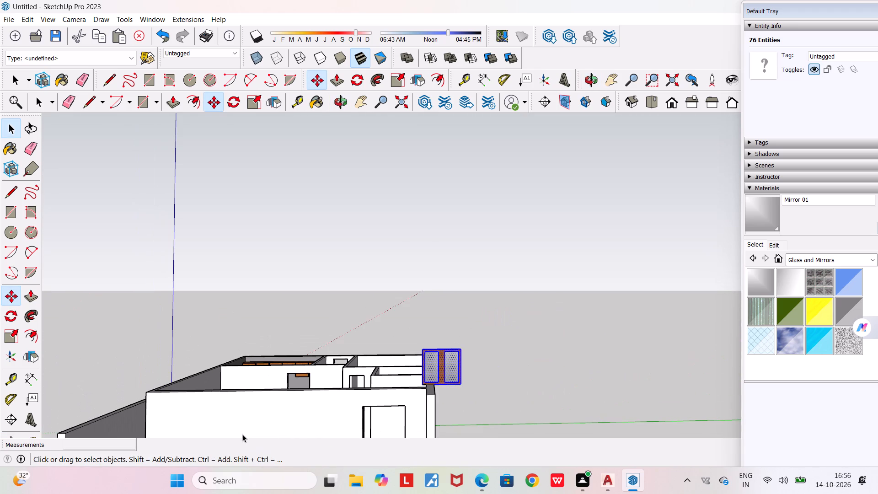
key(space)
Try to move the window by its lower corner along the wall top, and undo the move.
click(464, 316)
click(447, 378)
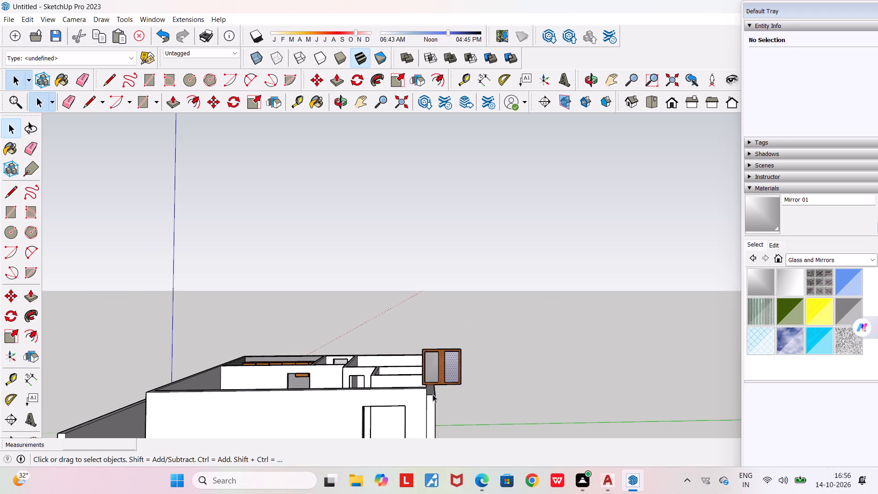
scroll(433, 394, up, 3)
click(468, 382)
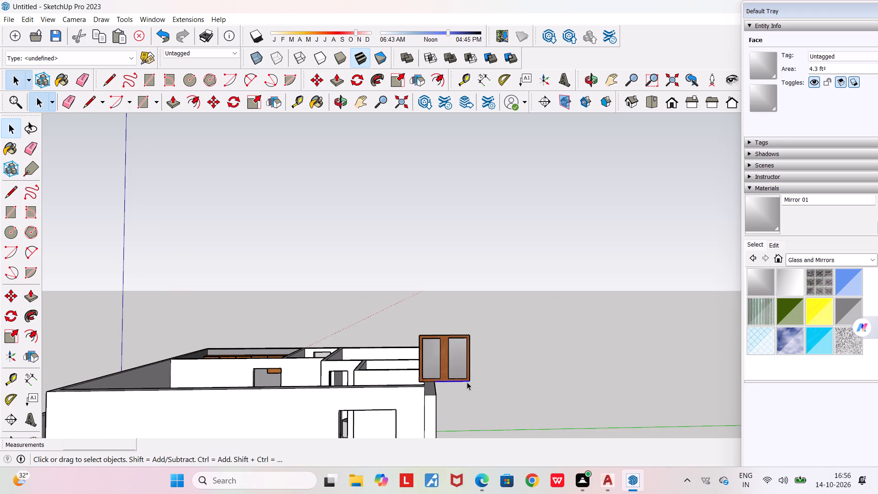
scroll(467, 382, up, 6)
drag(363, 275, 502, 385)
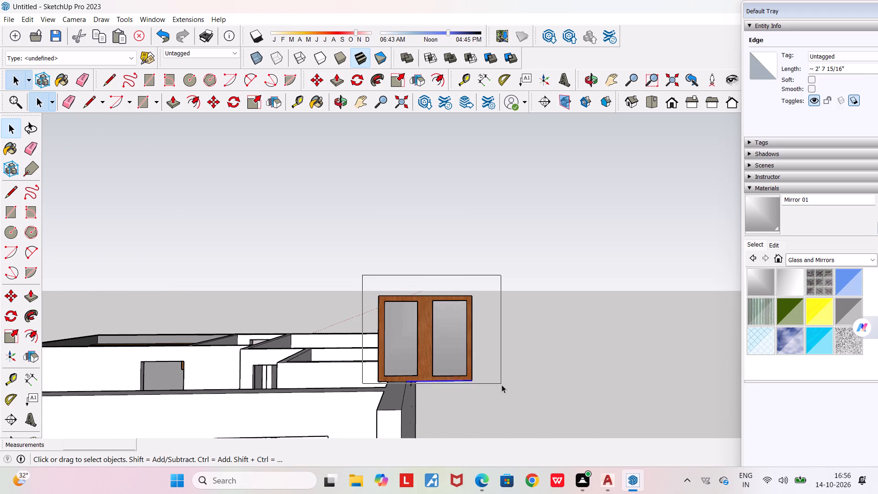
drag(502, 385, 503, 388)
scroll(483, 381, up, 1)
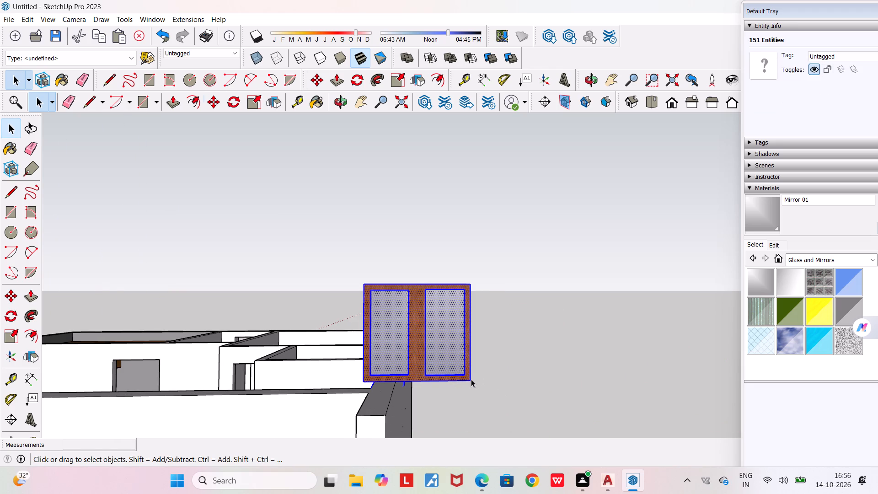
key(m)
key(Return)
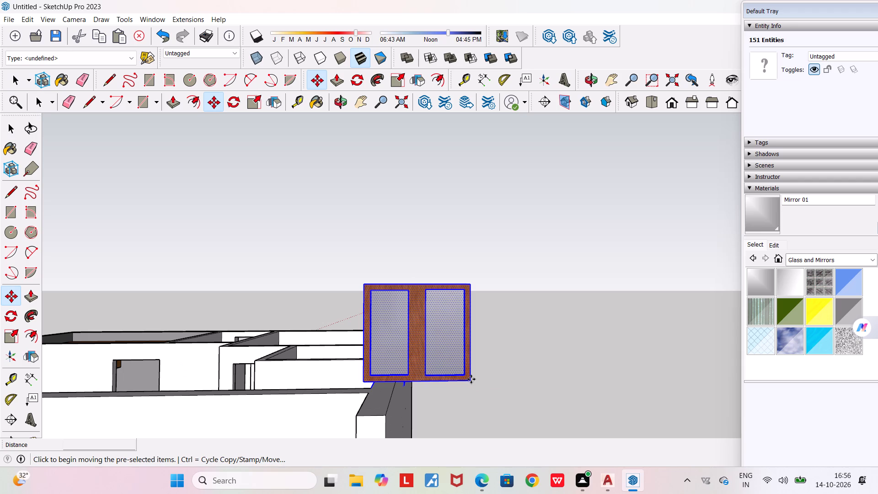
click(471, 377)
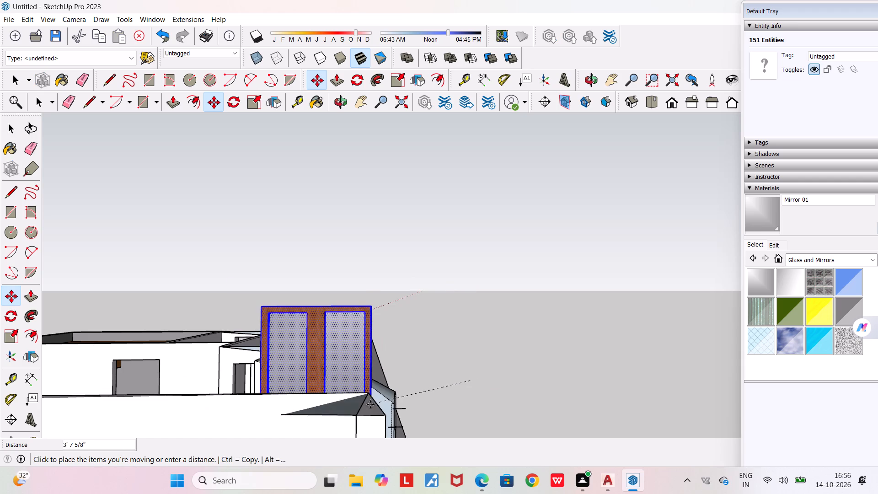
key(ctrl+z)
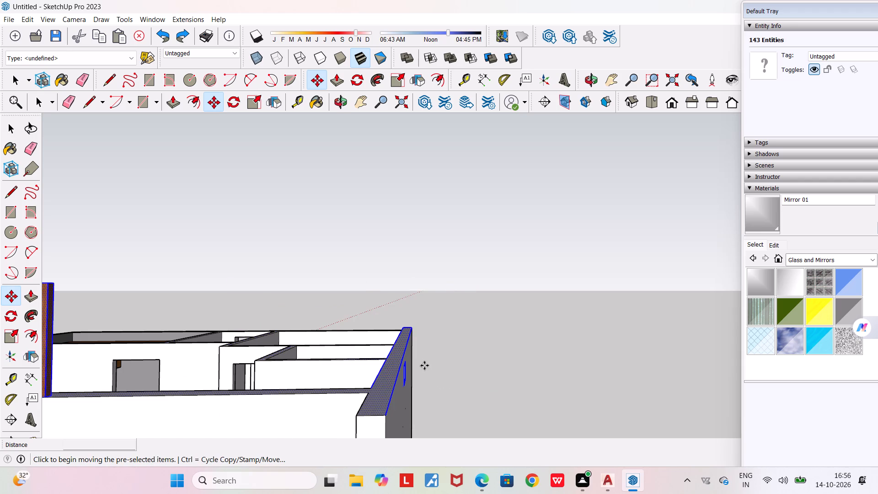
Undo the earlier repositioning of the window on the wall top, discard the stray move, and clear the selection.
middle_drag(443, 322, 493, 344)
scroll(494, 343, down, 9)
scroll(422, 332, down, 7)
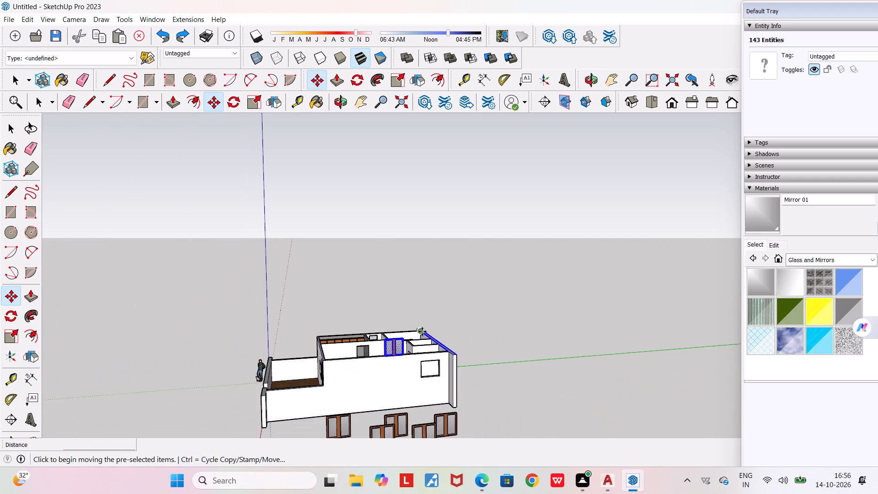
key(ctrl+z)
scroll(430, 389, up, 4)
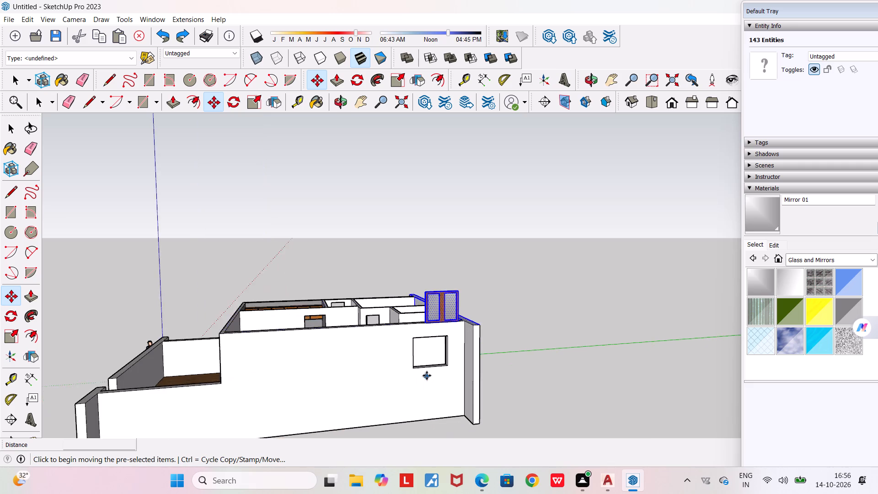
scroll(427, 376, up, 6)
click(649, 404)
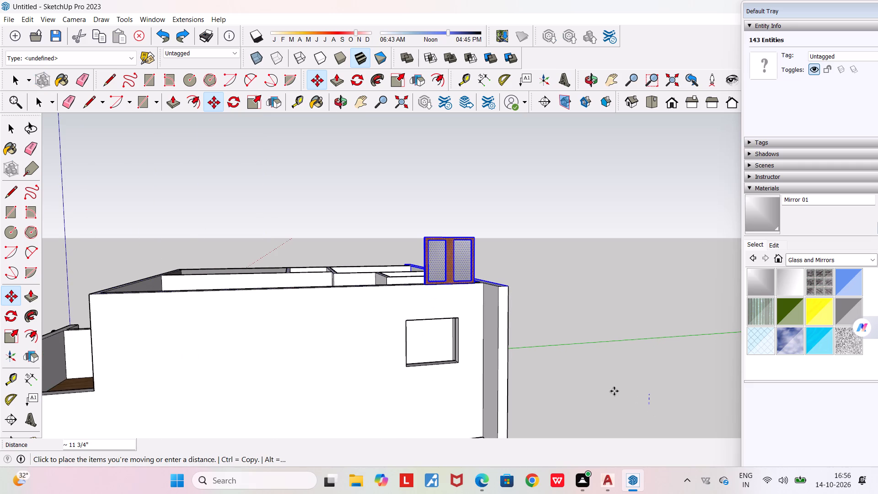
key(ctrl+z)
key(space)
key(space)
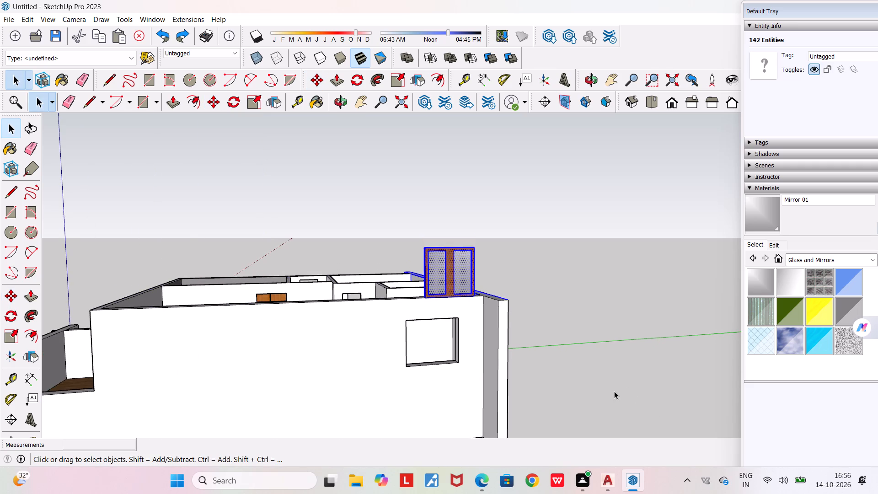
click(614, 391)
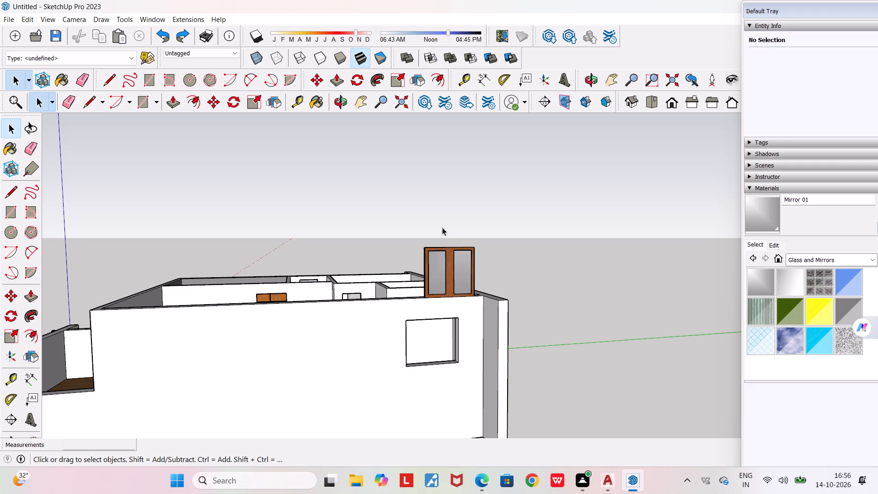
Undo the window's width reduction so its top edge is 4' long.
click(453, 248)
scroll(452, 263, up, 5)
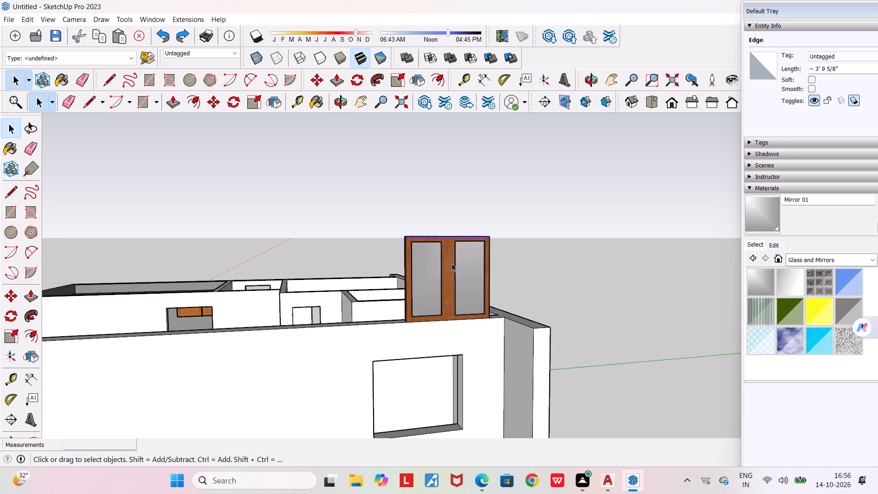
key(ctrl+z)
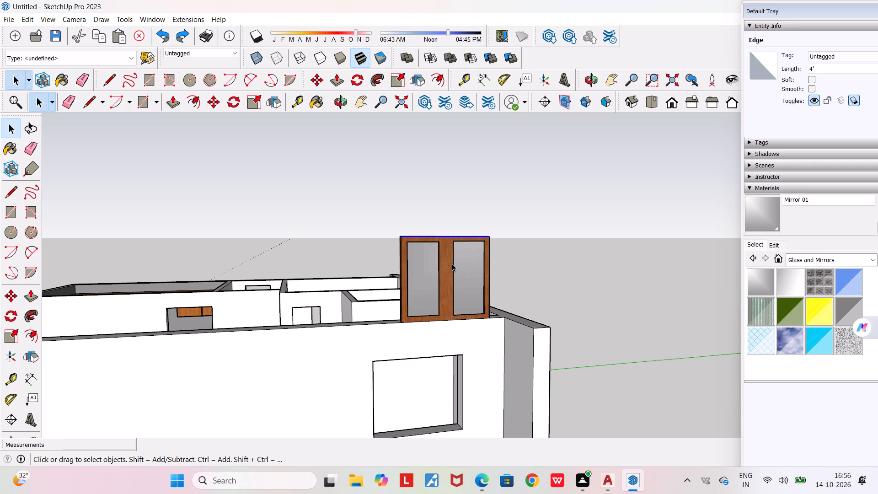
scroll(452, 263, up, 4)
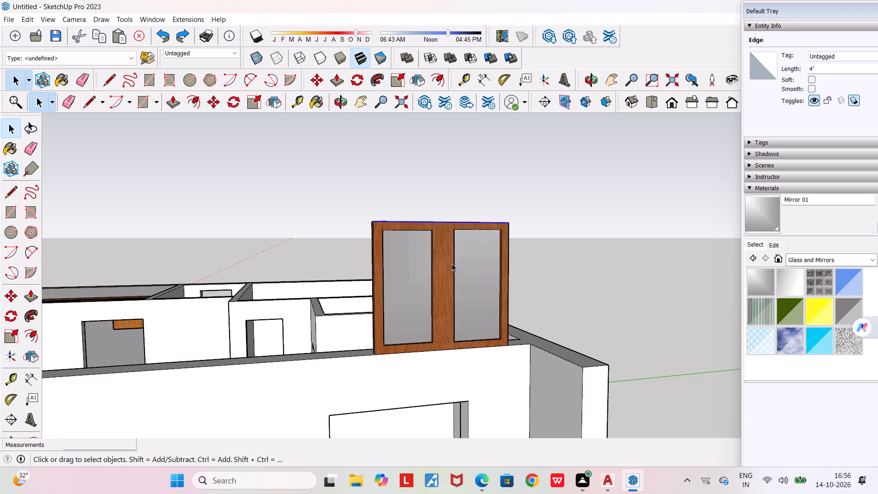
scroll(452, 263, up, 4)
click(447, 177)
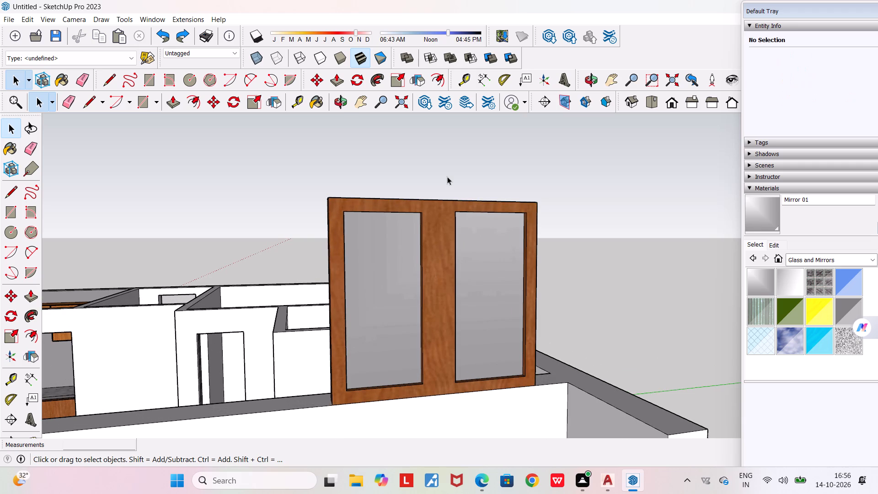
Select the whole window and move it by its upper corner off the wall top, beyond the end of the house.
scroll(416, 182, up, 1)
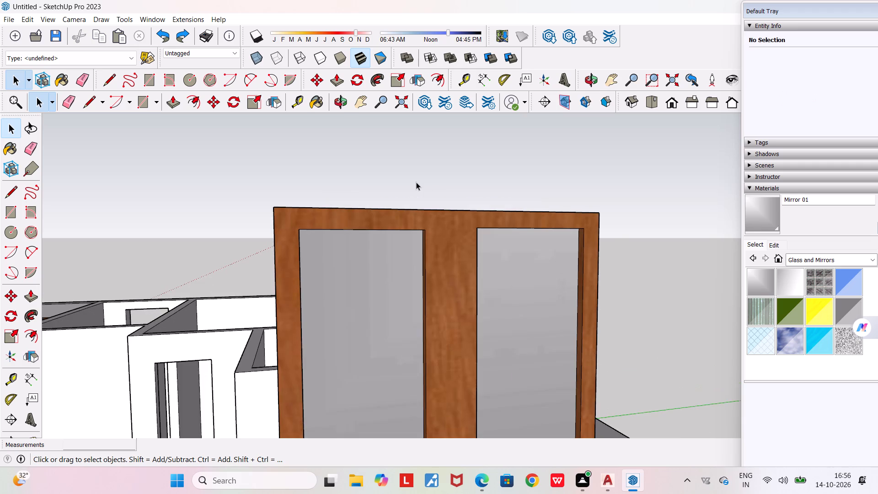
middle_drag(416, 182, 540, 180)
scroll(540, 180, down, 8)
middle_drag(525, 177, 623, 208)
drag(578, 172, 627, 314)
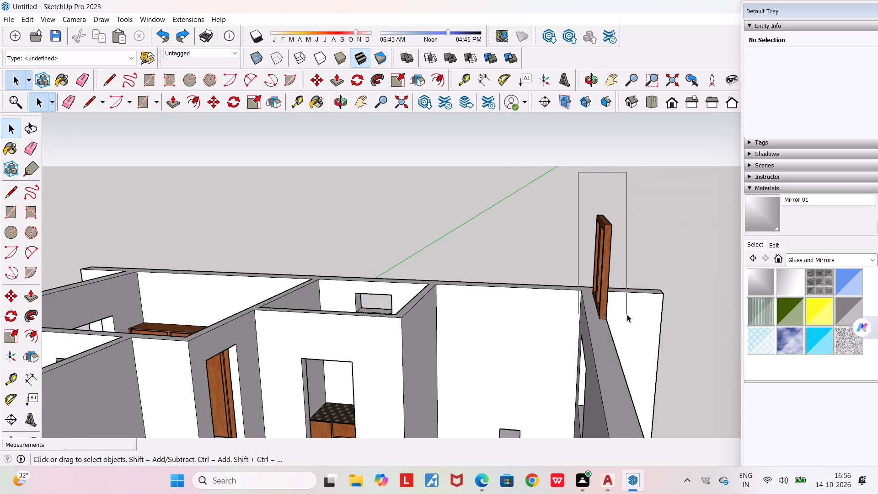
drag(627, 314, 627, 321)
middle_drag(605, 303, 517, 274)
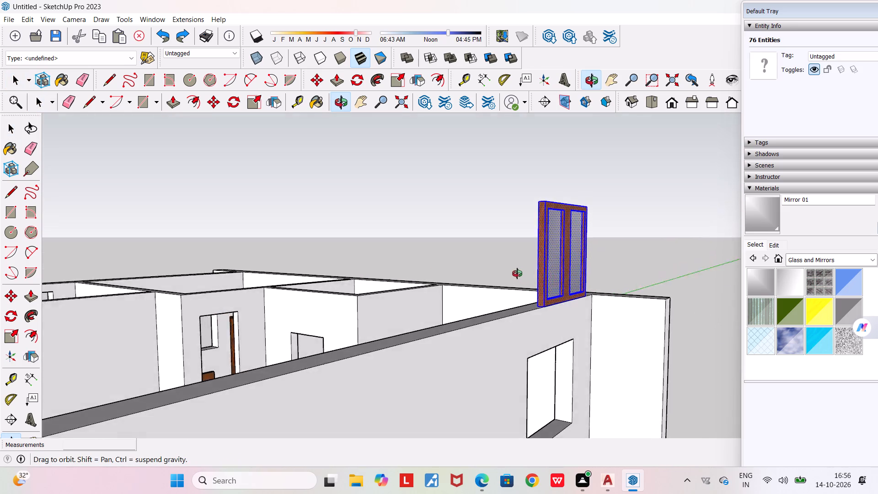
middle_drag(517, 274, 501, 272)
key(m)
key(Return)
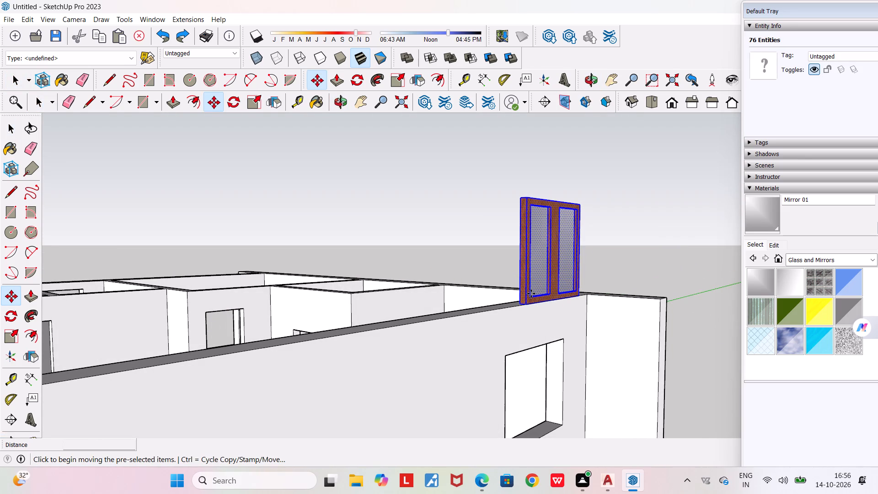
click(526, 201)
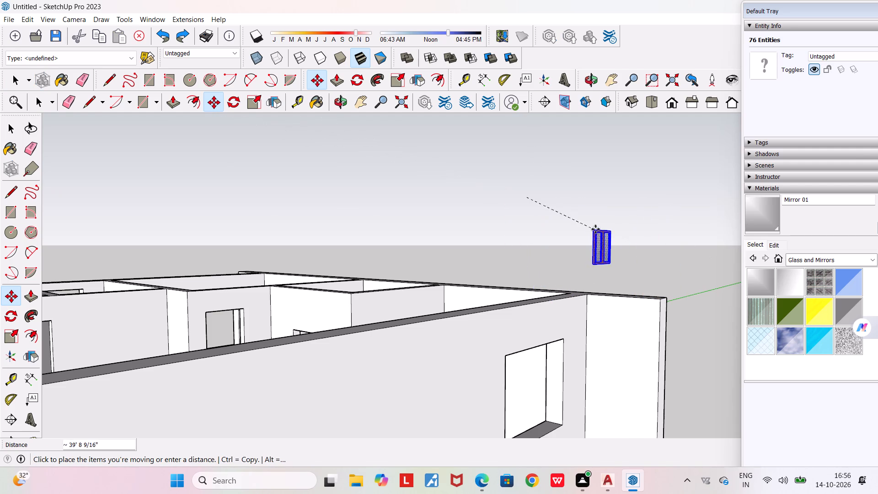
click(594, 219)
Move the selected window down about 9' 9" to beside the end wall of the house.
middle_drag(573, 251, 313, 240)
scroll(313, 240, down, 2)
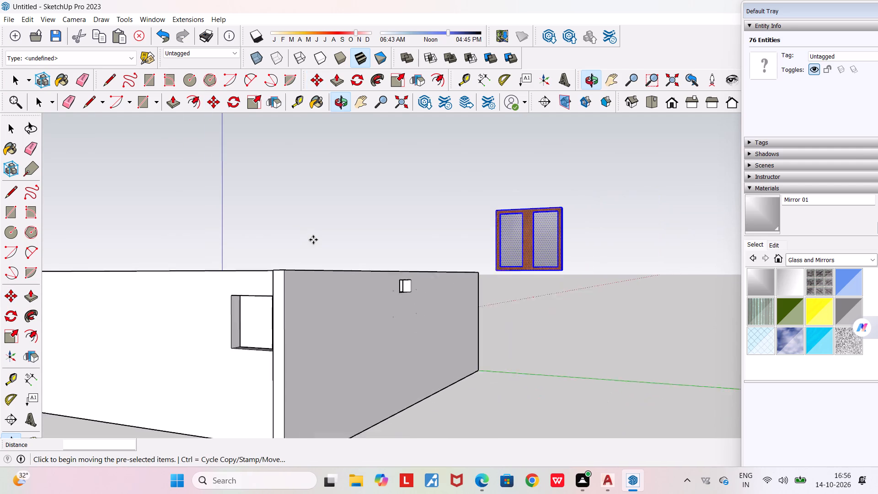
scroll(313, 240, down, 1)
drag(458, 177, 431, 254)
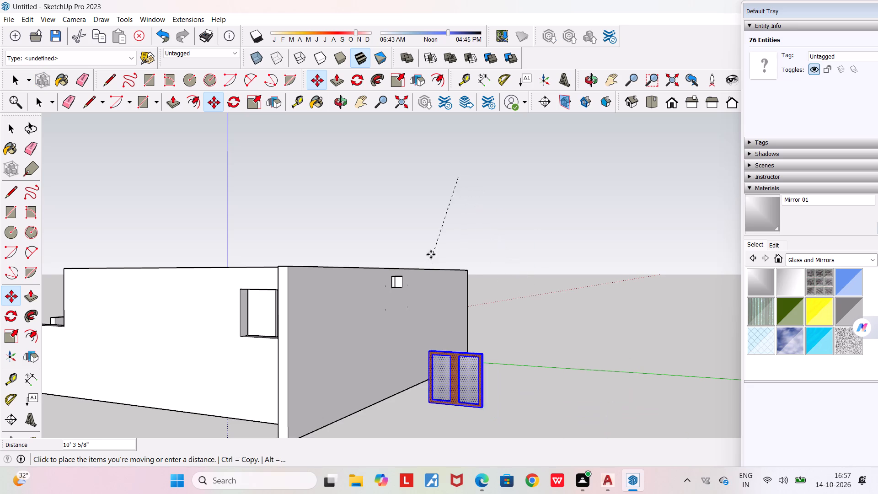
drag(431, 254, 431, 253)
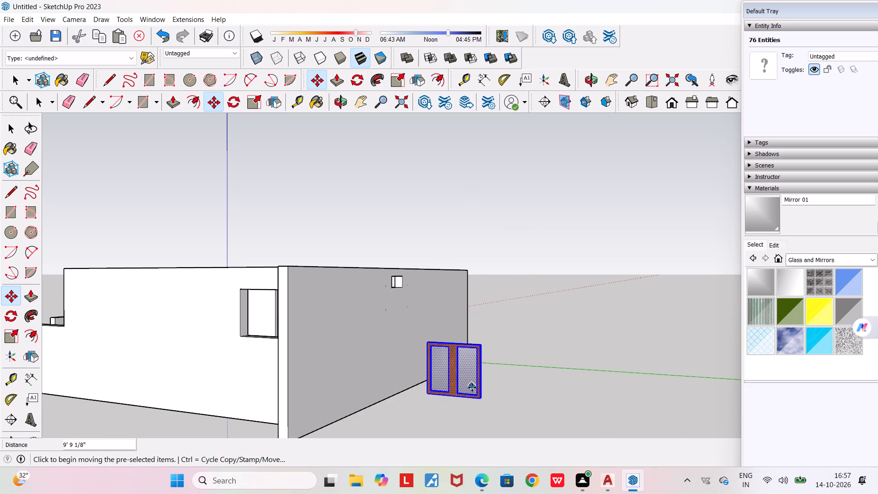
click(492, 413)
key(space)
key(space)
Move the window by its lower corner to the matching lower corner of the opening in the long wall.
scroll(470, 400, up, 4)
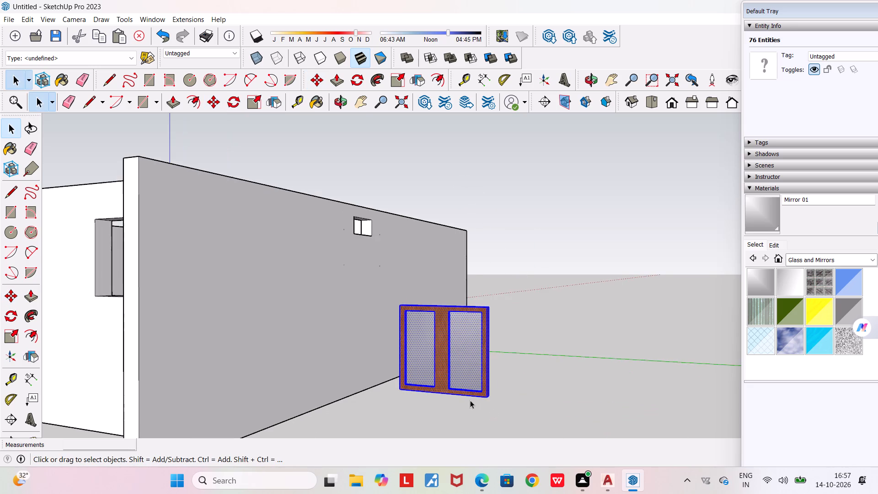
scroll(470, 400, up, 1)
middle_drag(490, 408, 531, 428)
scroll(531, 428, down, 5)
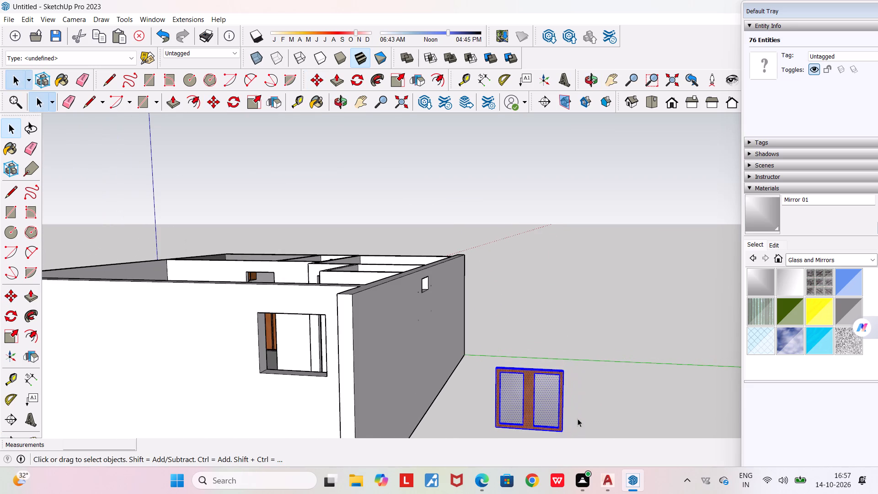
key(m)
key(Return)
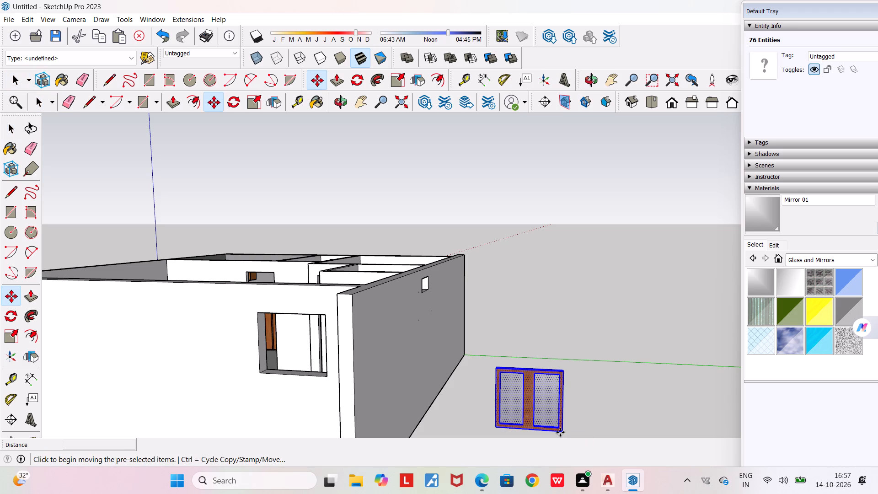
click(565, 426)
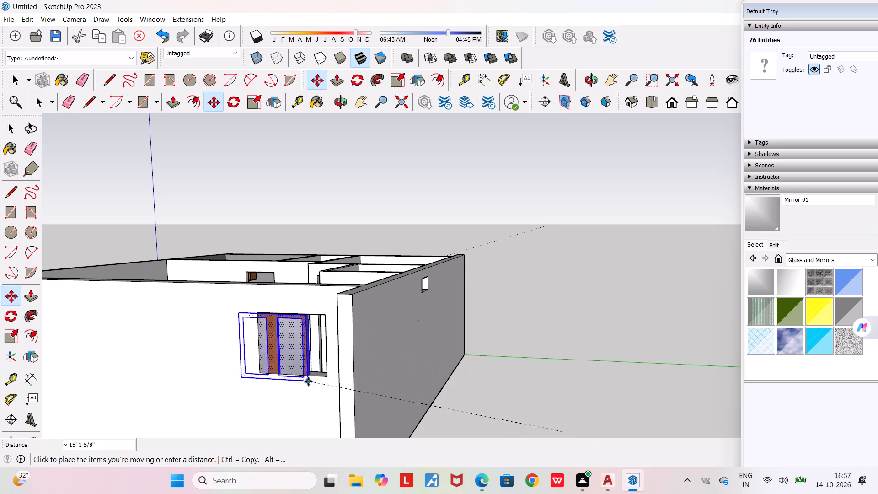
click(328, 377)
Nudge the window slightly from its lower corner to fit the wall opening, clear the selection, and check the fit from outside.
middle_drag(297, 357, 411, 307)
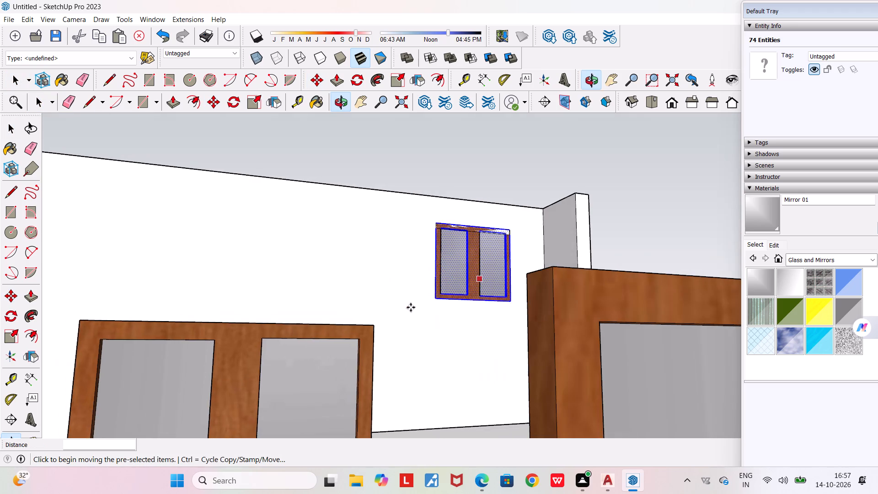
scroll(416, 302, up, 5)
middle_drag(480, 295, 432, 336)
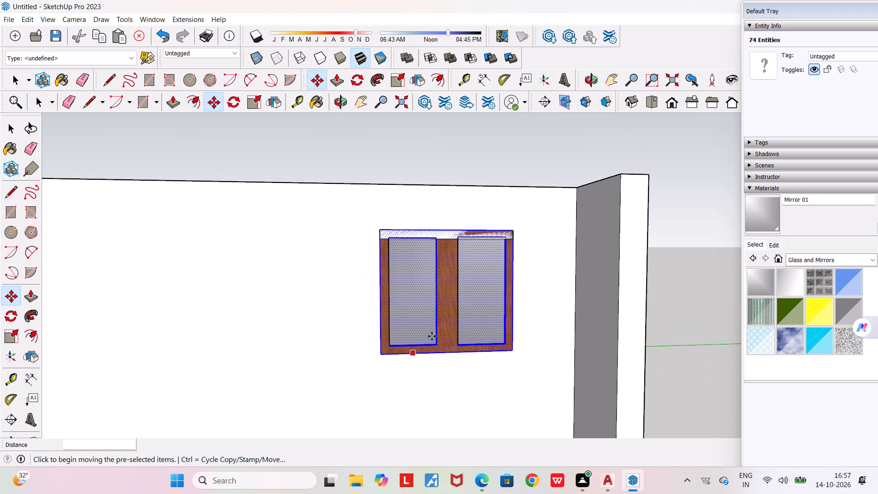
scroll(516, 355, up, 5)
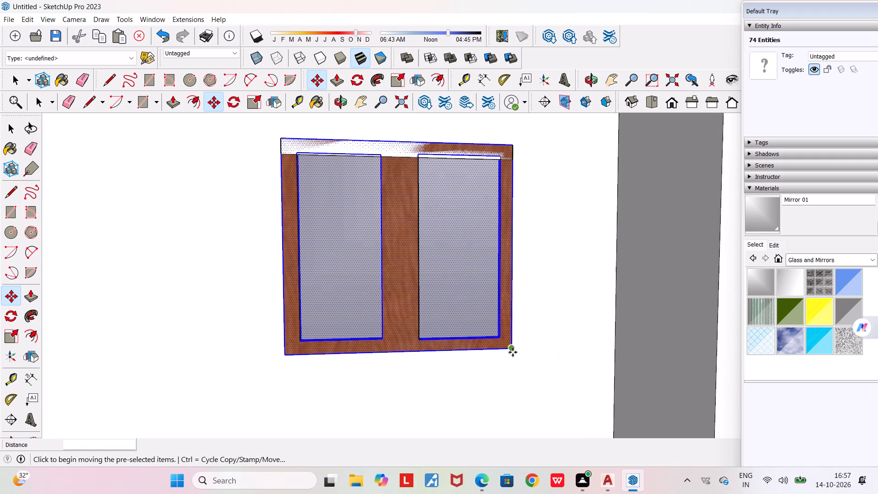
drag(512, 351, 521, 368)
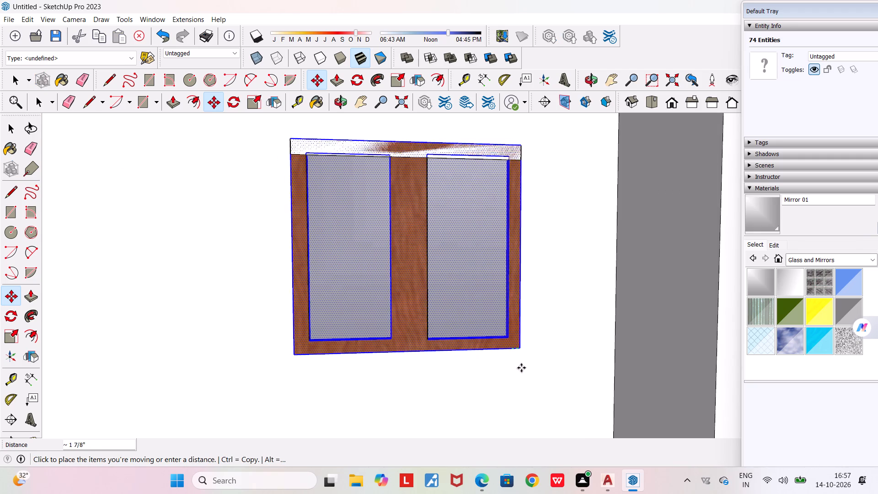
drag(521, 368, 515, 380)
scroll(510, 369, down, 7)
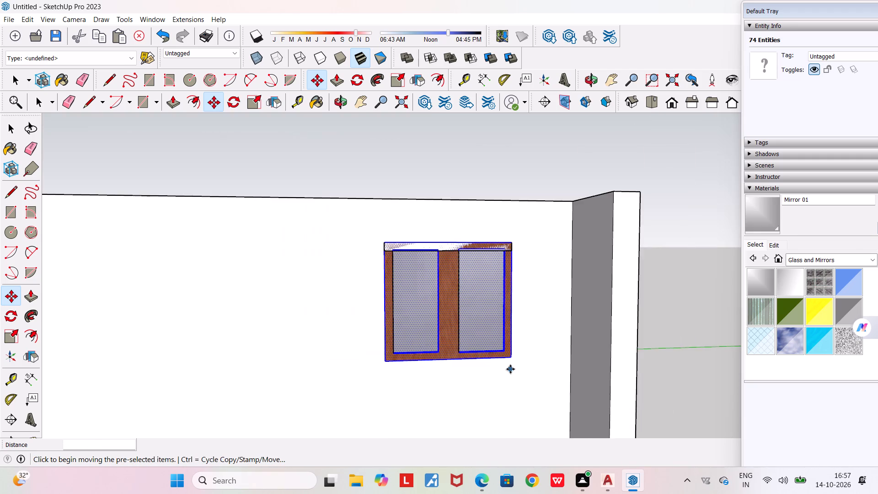
scroll(510, 369, down, 5)
middle_drag(500, 374, 220, 424)
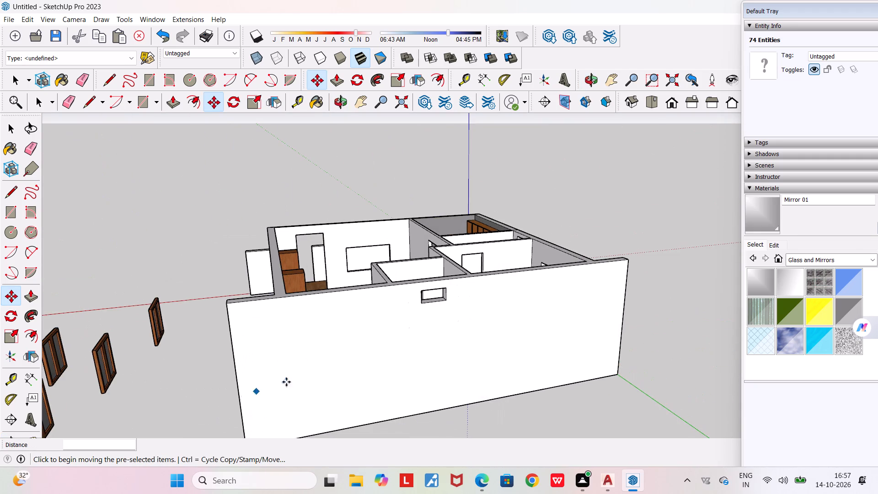
key(space)
drag(161, 361, 172, 368)
middle_drag(166, 365, 286, 315)
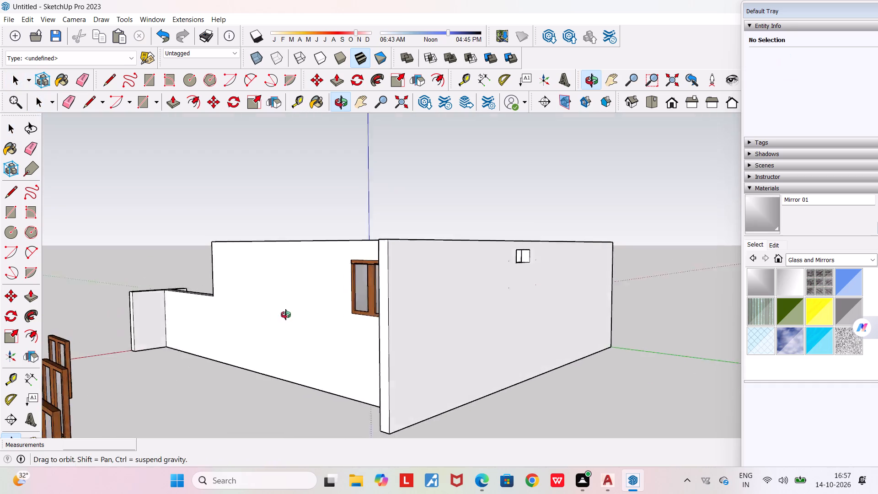
Select the window's frame face with its edges from the dining-room side and move it about 3/16" from its lower corner.
middle_drag(286, 315, 312, 315)
scroll(435, 276, up, 7)
middle_drag(423, 268, 471, 295)
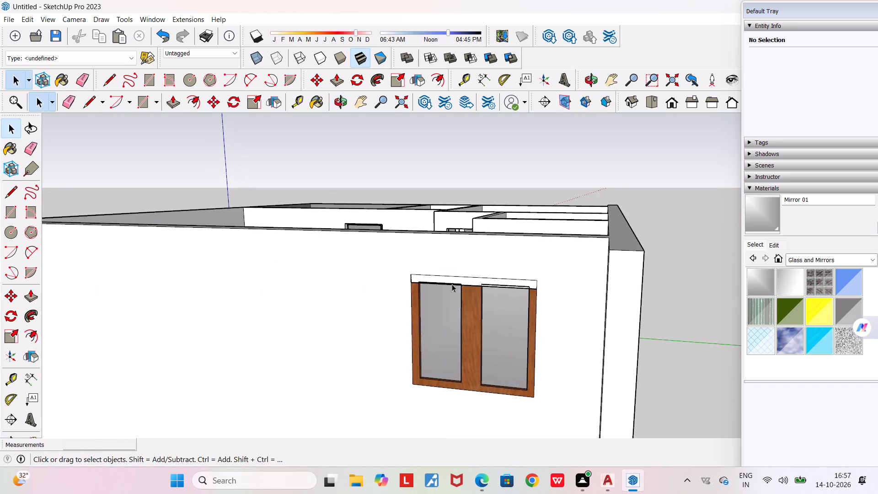
scroll(447, 281, up, 5)
scroll(596, 310, up, 5)
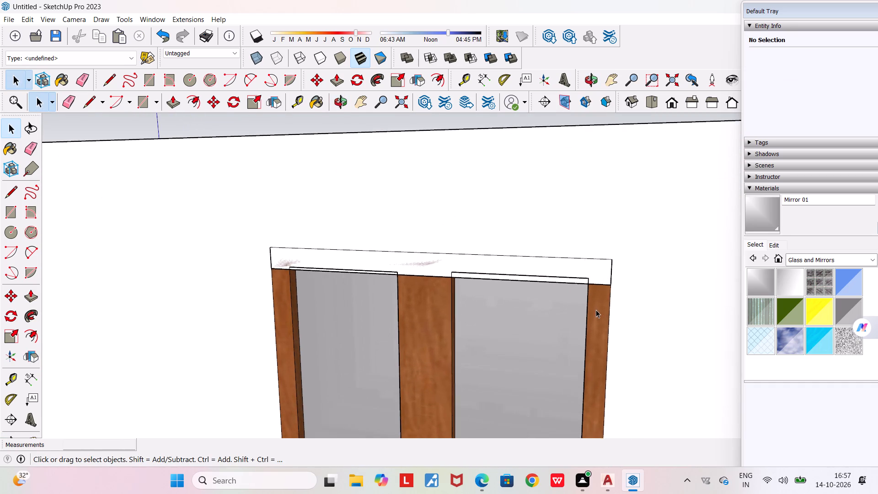
middle_drag(596, 310, 692, 444)
scroll(537, 336, down, 4)
middle_drag(448, 314, 524, 352)
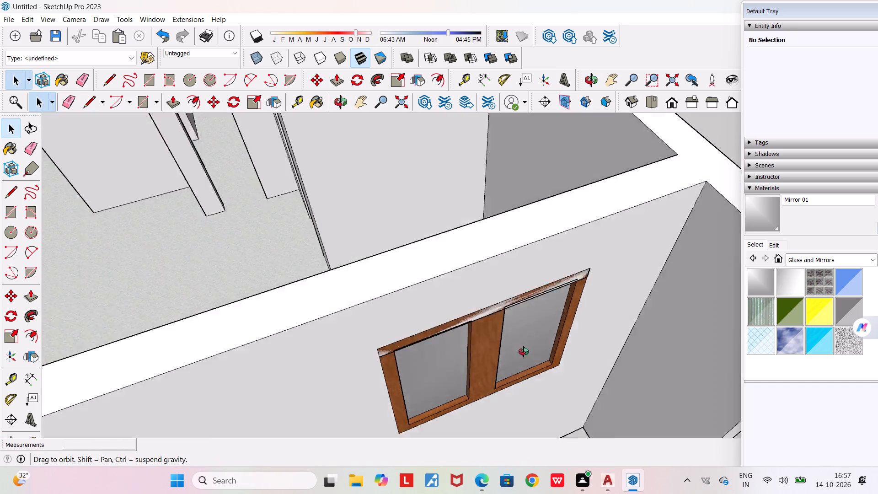
middle_drag(524, 352, 765, 365)
middle_drag(450, 321, 563, 203)
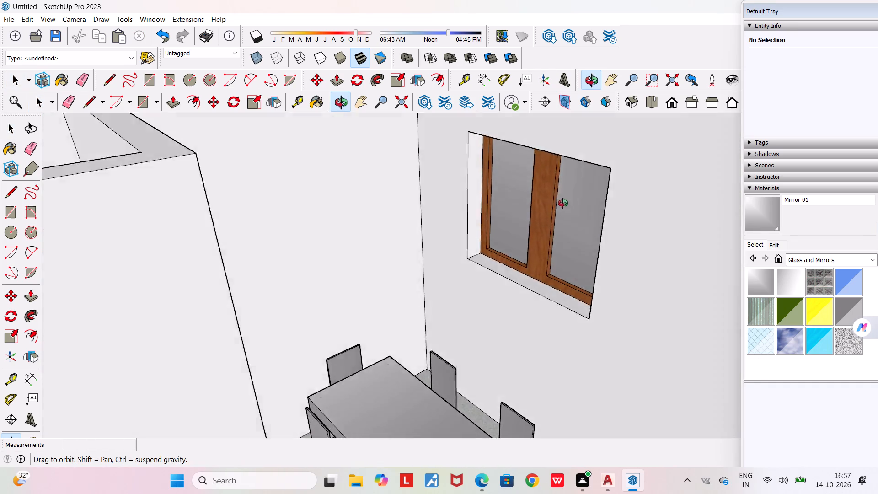
middle_drag(563, 203, 554, 188)
click(545, 183)
scroll(545, 183, up, 4)
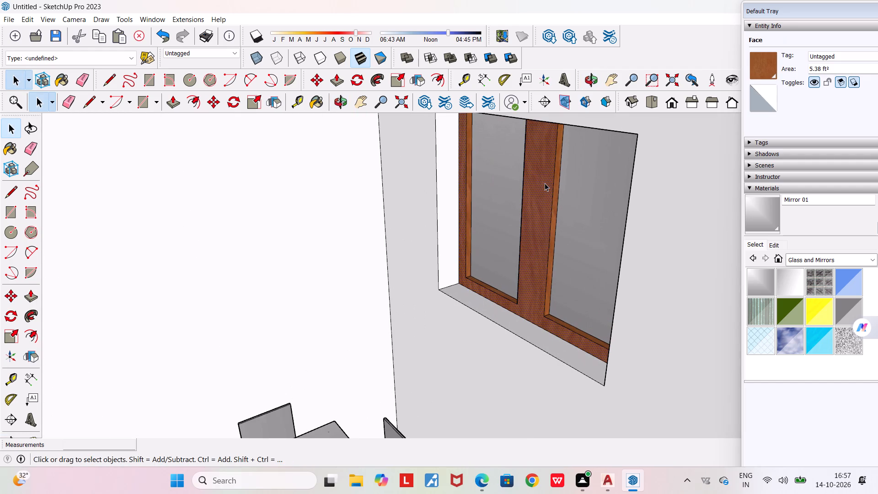
double_click(545, 183)
scroll(467, 277, up, 2)
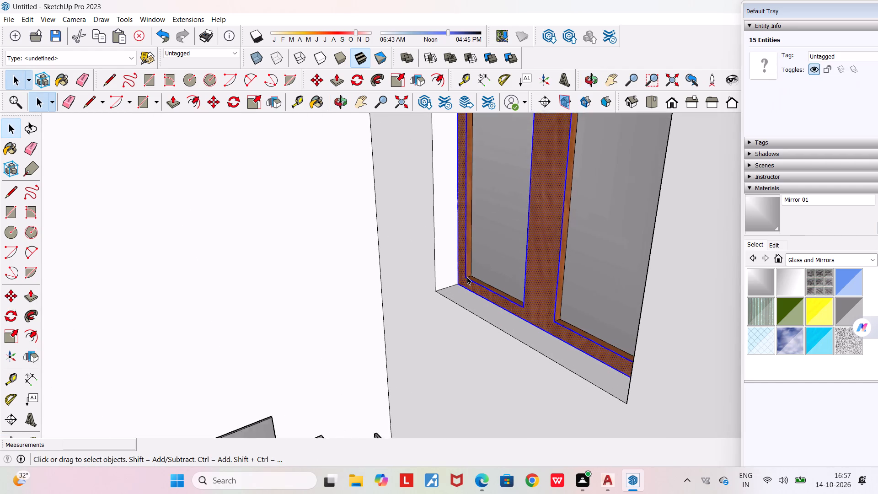
scroll(467, 277, up, 5)
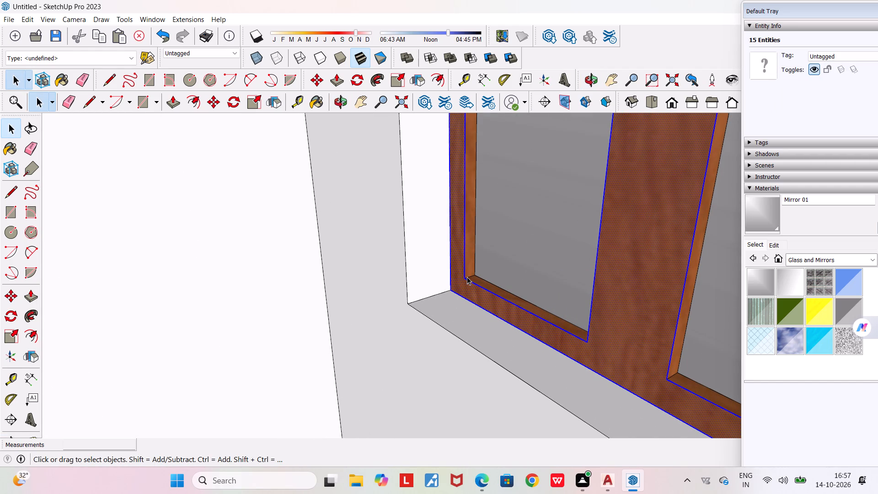
key(m)
scroll(453, 306, up, 5)
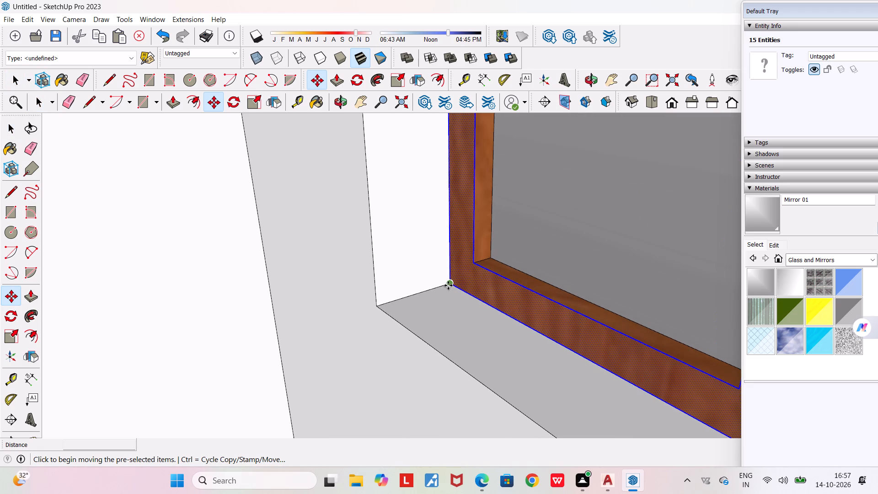
click(448, 285)
click(450, 288)
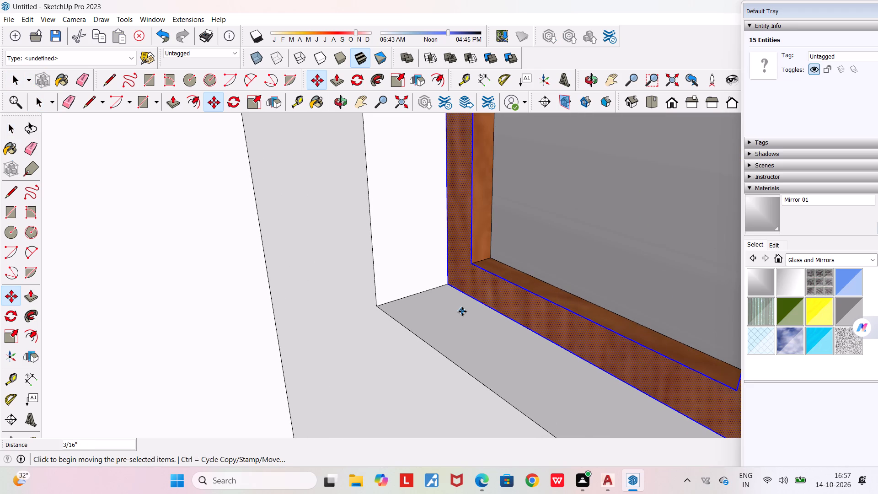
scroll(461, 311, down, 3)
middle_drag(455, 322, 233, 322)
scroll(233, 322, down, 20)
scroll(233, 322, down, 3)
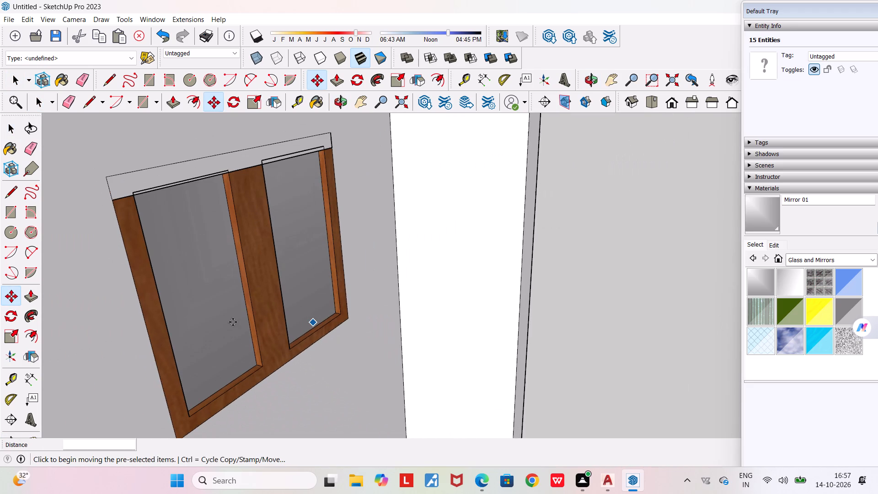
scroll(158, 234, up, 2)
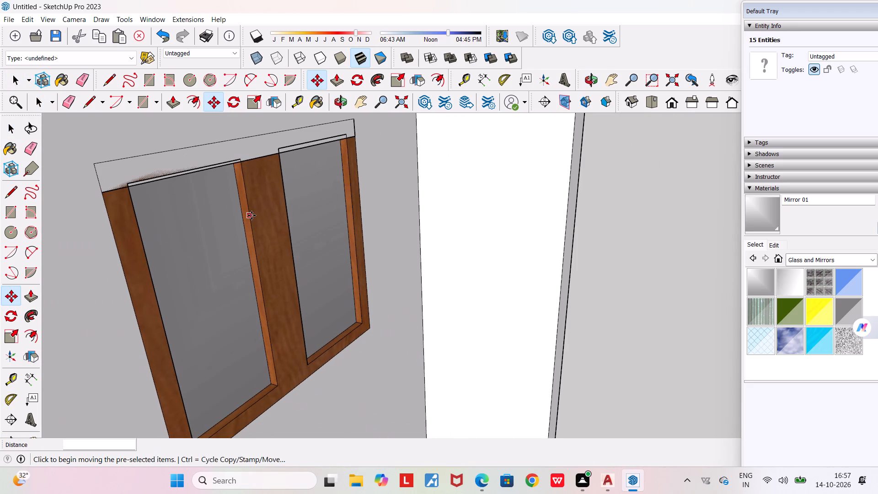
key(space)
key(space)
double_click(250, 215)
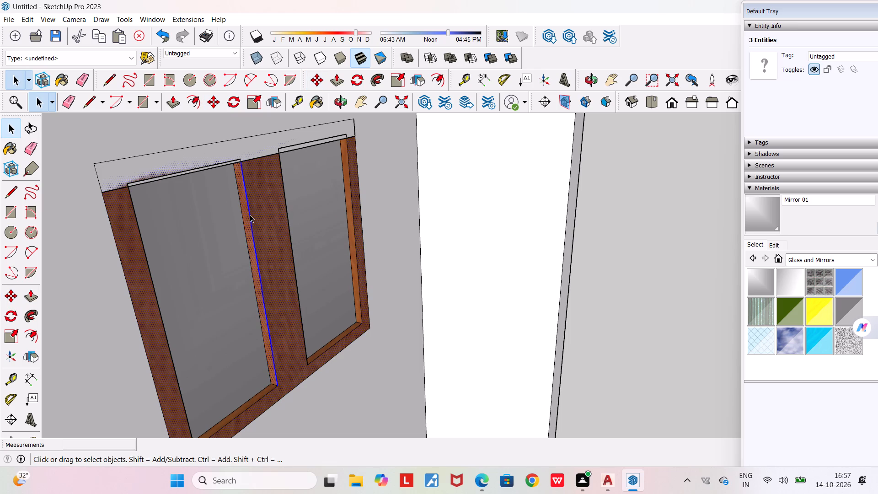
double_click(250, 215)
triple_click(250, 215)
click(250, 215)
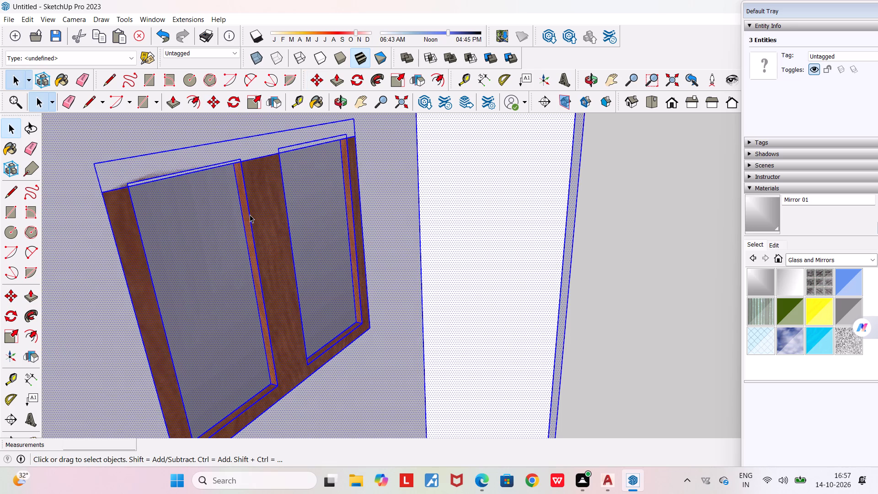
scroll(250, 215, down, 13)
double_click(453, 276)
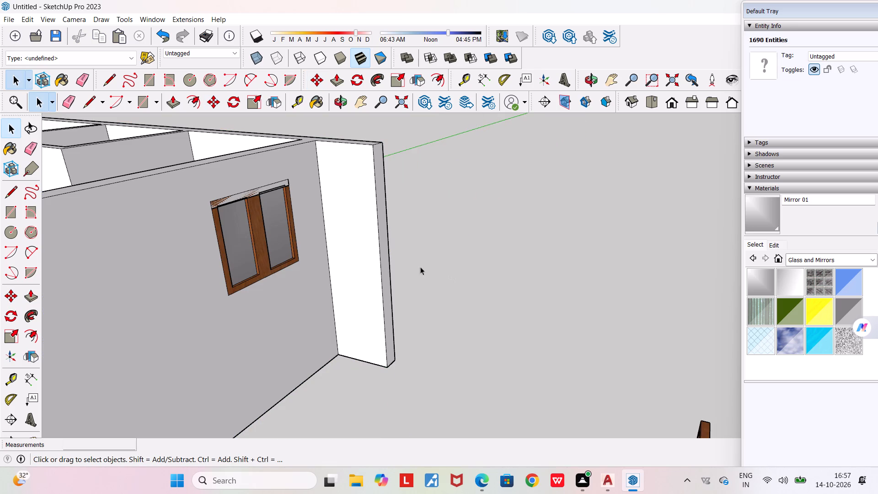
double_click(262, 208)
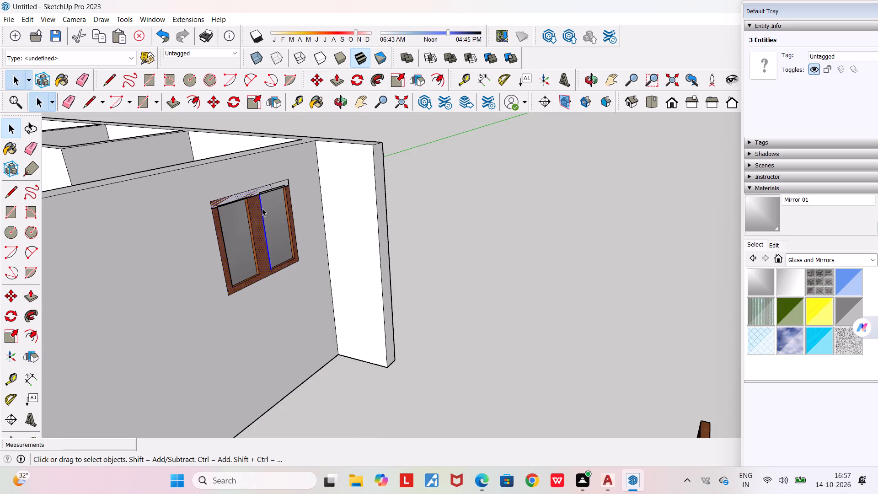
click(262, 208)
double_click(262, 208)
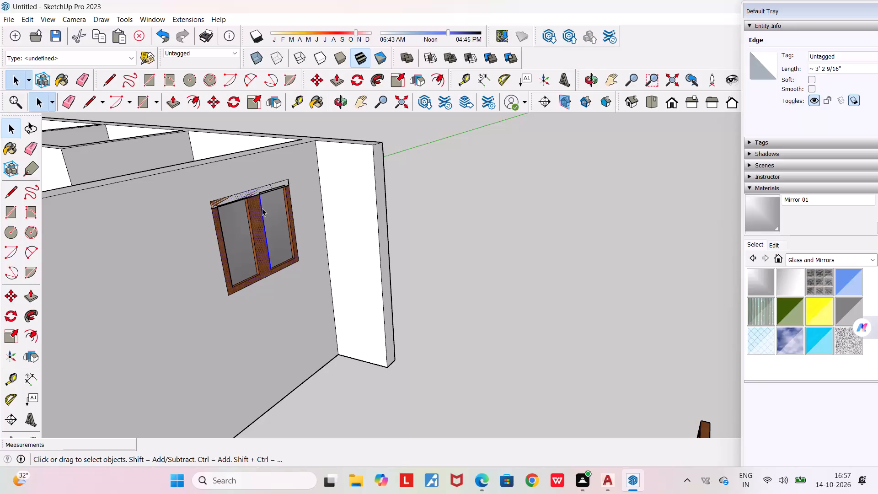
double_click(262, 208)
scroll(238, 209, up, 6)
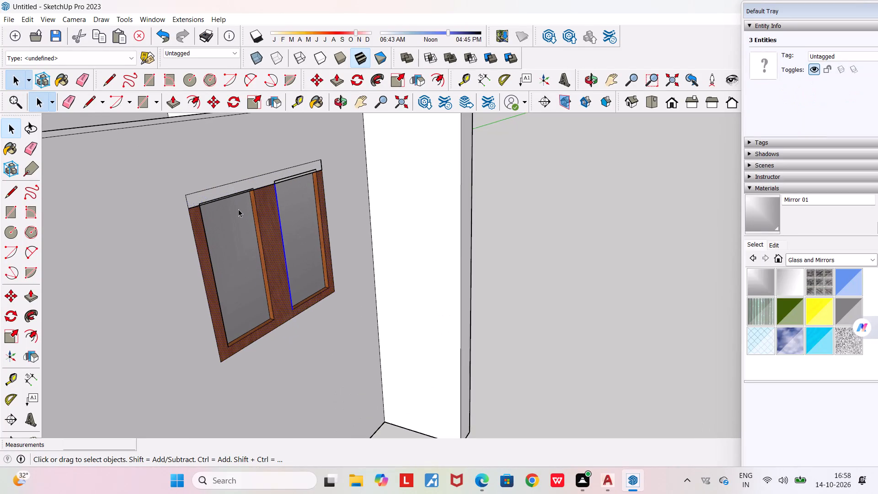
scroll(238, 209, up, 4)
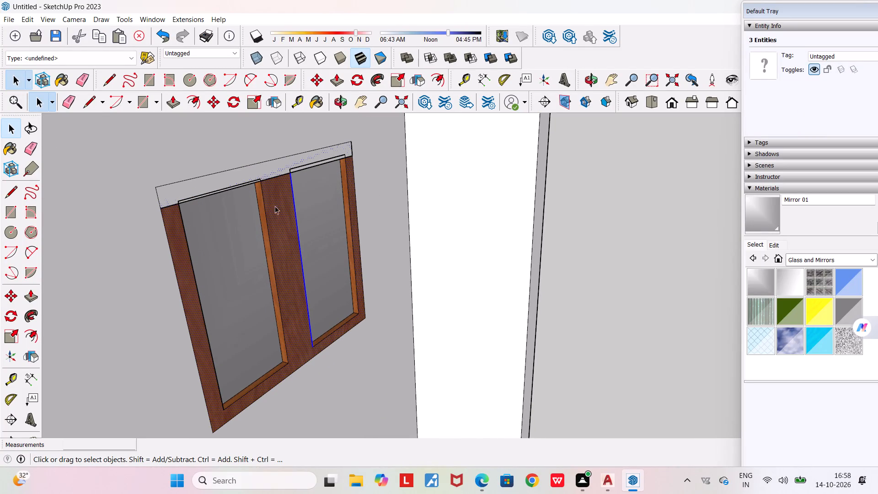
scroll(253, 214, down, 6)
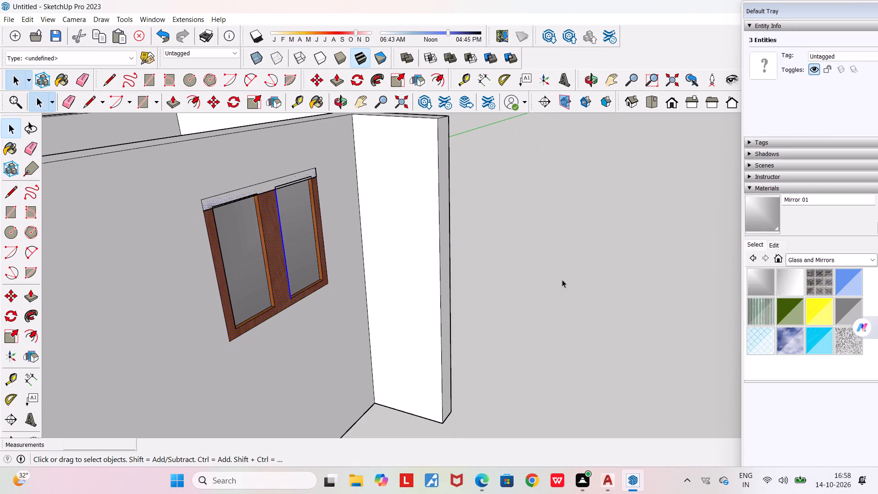
Select the window's outer frame face with its edges and scale its height down from the middle of the upper edge.
click(562, 279)
click(223, 286)
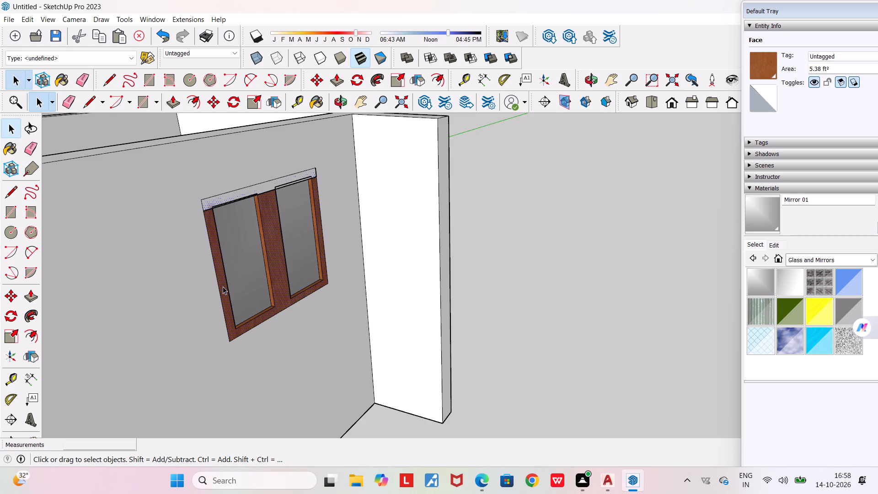
double_click(223, 286)
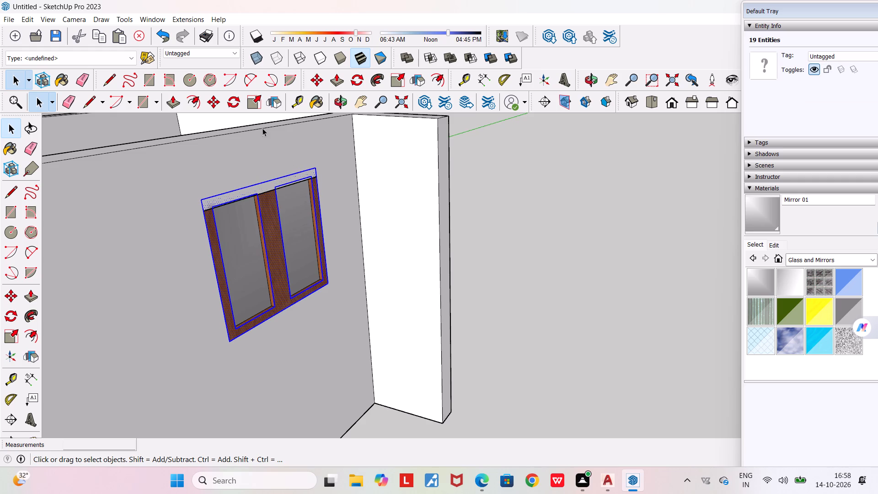
click(253, 97)
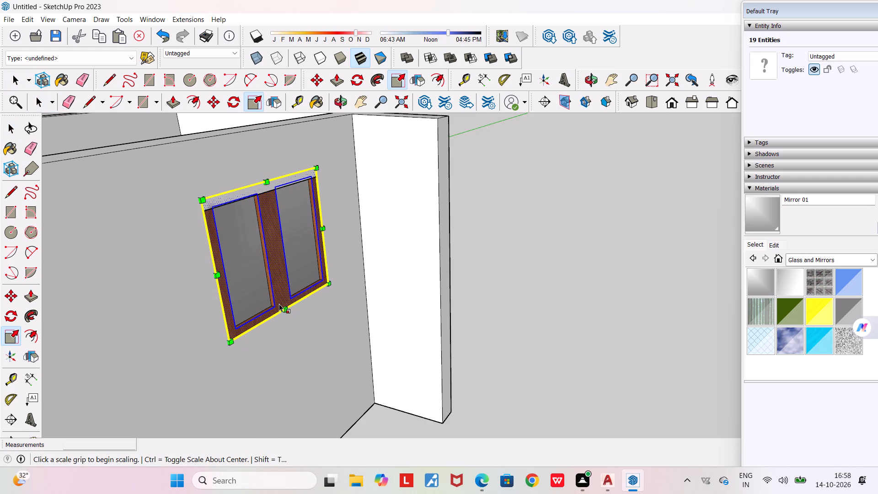
middle_drag(264, 296, 448, 293)
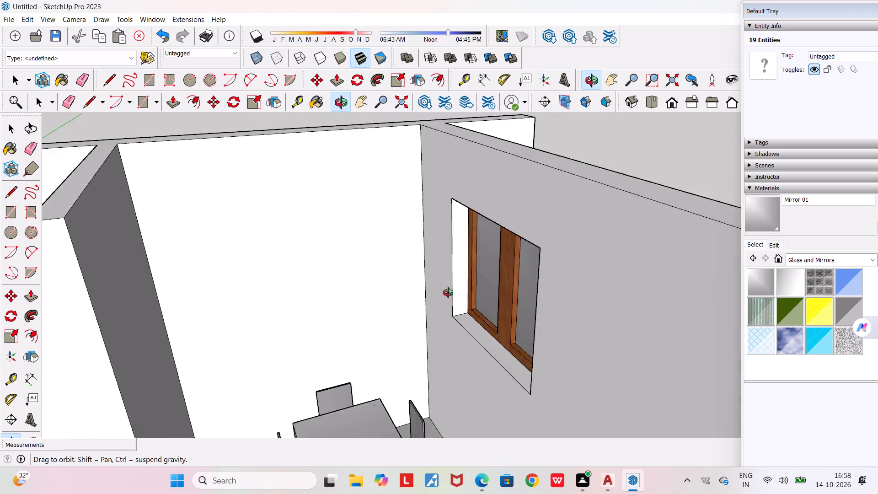
middle_drag(448, 293, 428, 258)
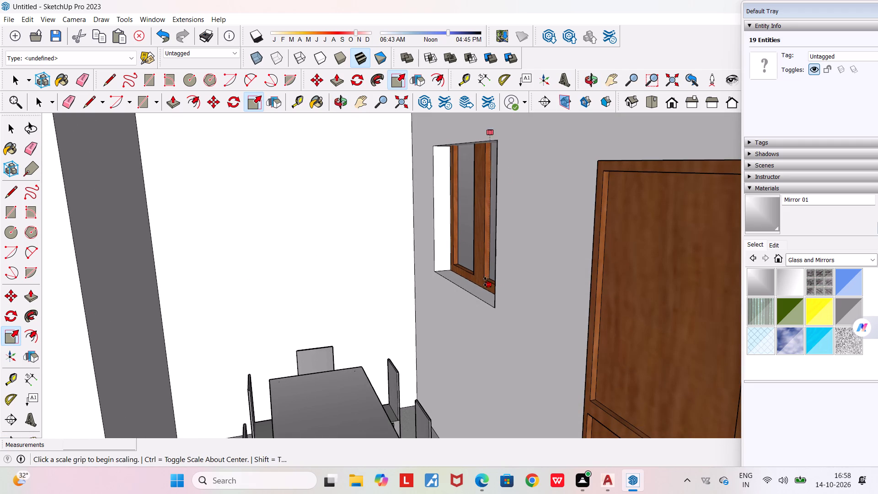
middle_drag(467, 274, 200, 299)
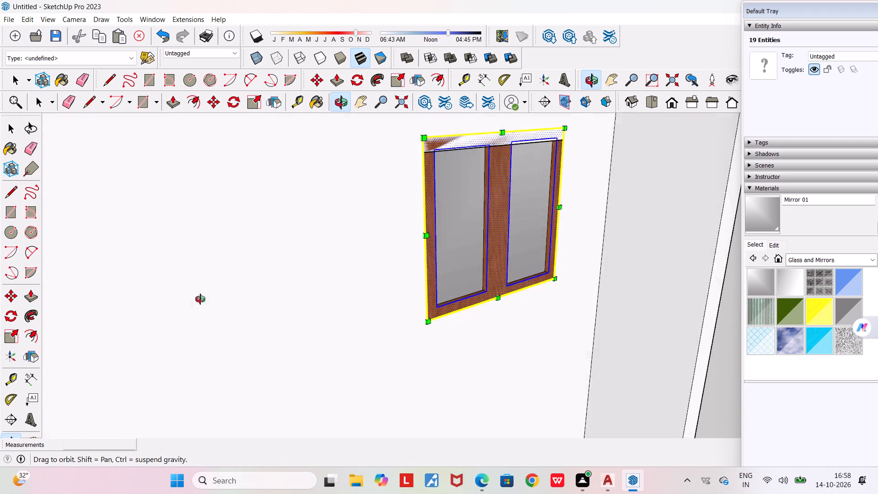
middle_drag(200, 299, 179, 298)
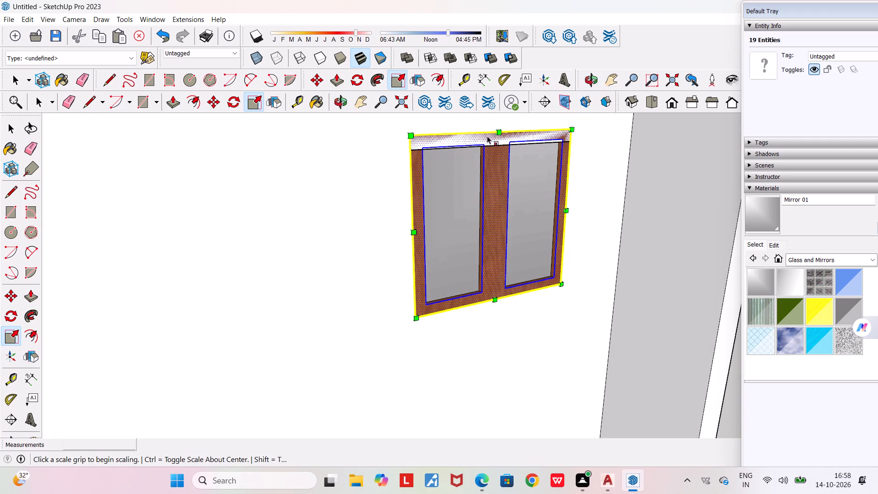
drag(498, 135, 498, 154)
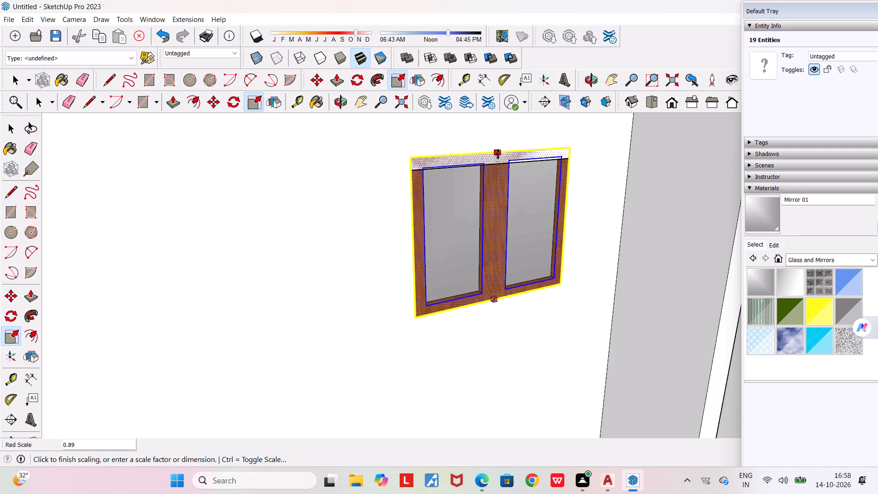
drag(498, 154, 498, 166)
Examine the scaled window in the long wall from the dining room and from outside, and clear the selection.
middle_drag(494, 183, 569, 226)
scroll(569, 226, down, 10)
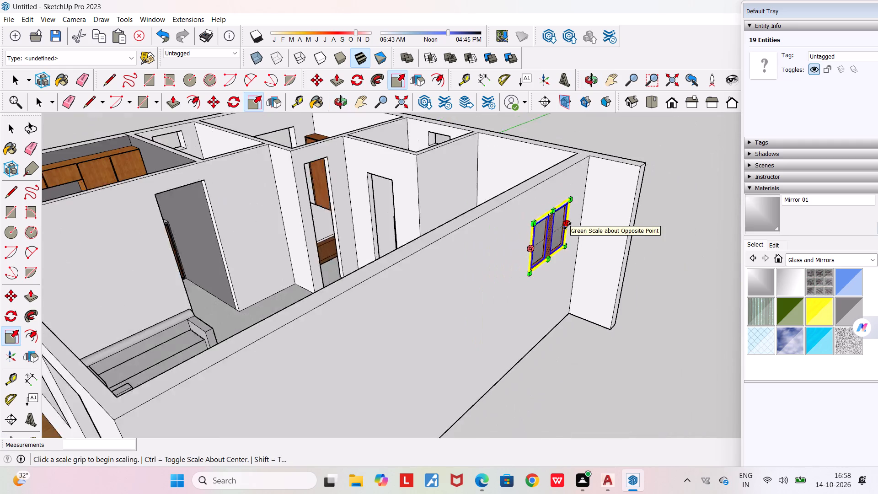
middle_drag(560, 224, 755, 240)
middle_drag(509, 204, 582, 177)
scroll(531, 204, up, 1)
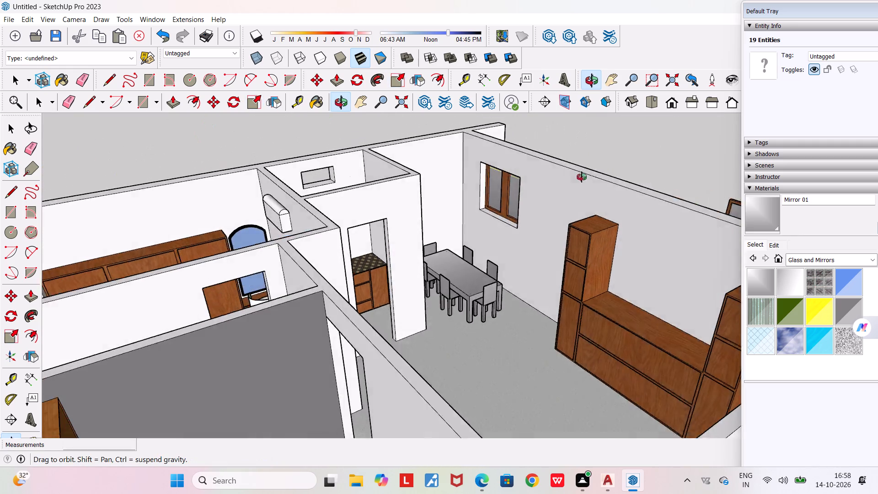
middle_drag(582, 177, 627, 181)
scroll(472, 166, up, 6)
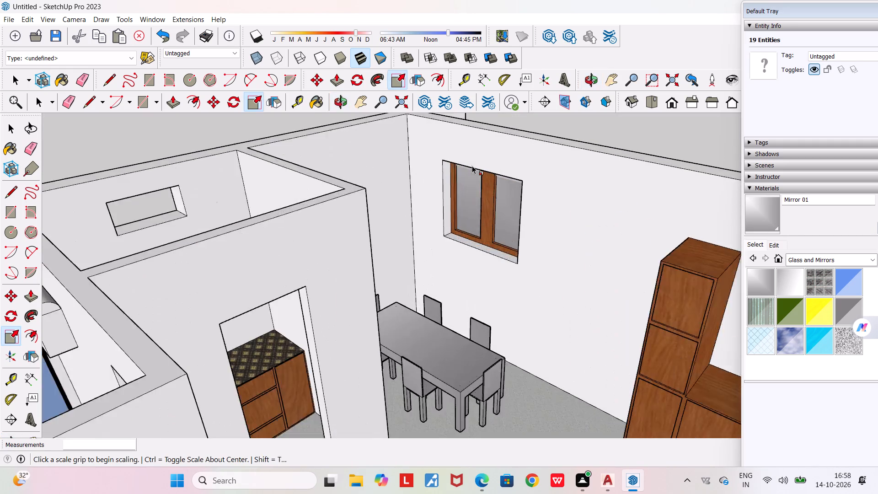
middle_drag(474, 166, 222, 137)
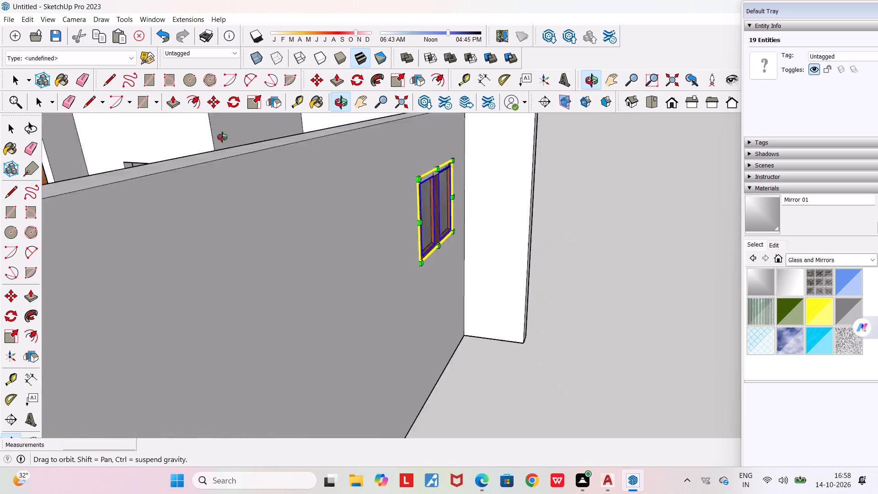
middle_drag(222, 137, 170, 126)
scroll(413, 177, up, 4)
middle_drag(386, 172, 269, 177)
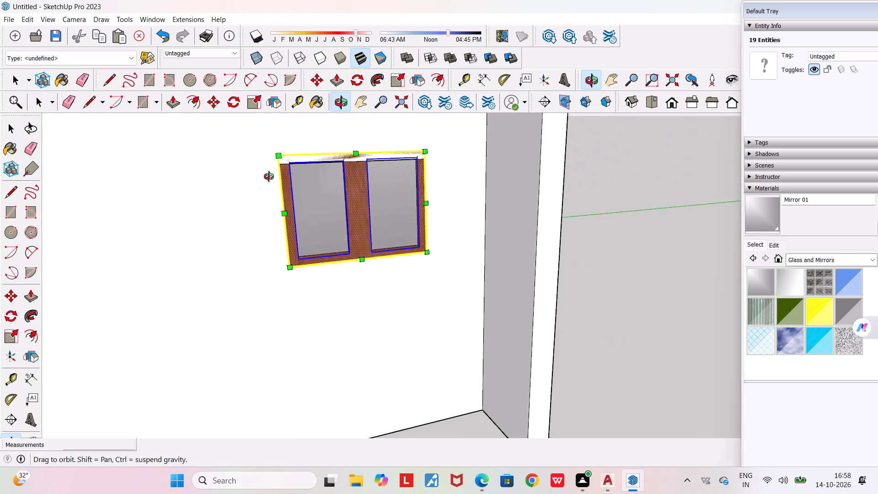
middle_drag(269, 177, 266, 178)
scroll(262, 182, down, 3)
click(604, 276)
key(space)
text(b)
key(space)
click(604, 276)
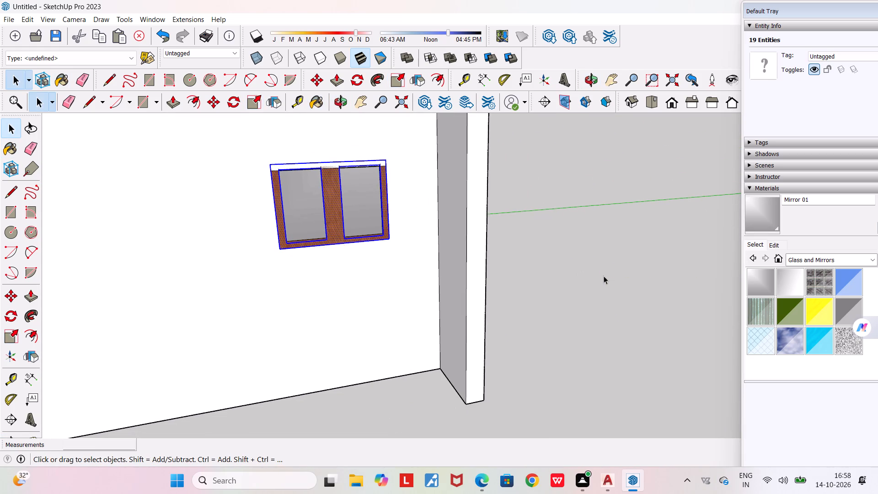
click(590, 290)
Clear the selection and select the free-standing window copy nearest the long blank wall, outside the house.
middle_drag(590, 290, 634, 308)
scroll(634, 308, down, 6)
middle_drag(629, 325, 323, 331)
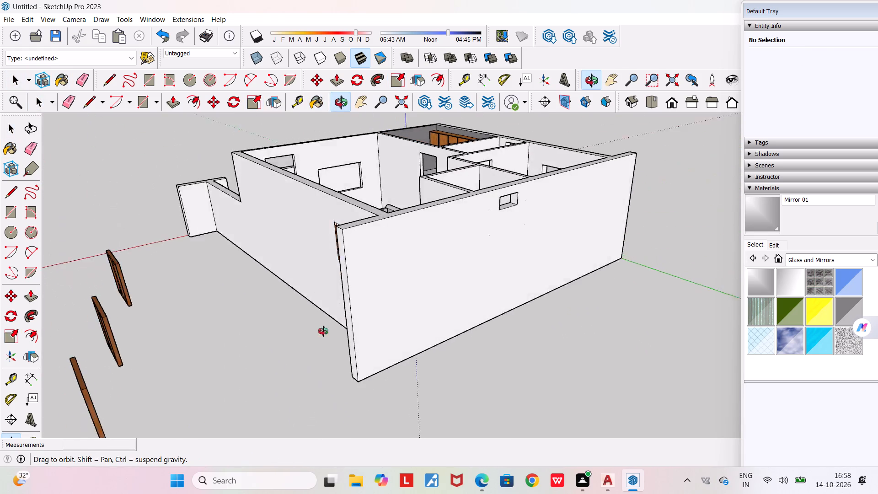
middle_drag(323, 331, 317, 329)
middle_drag(519, 282, 70, 246)
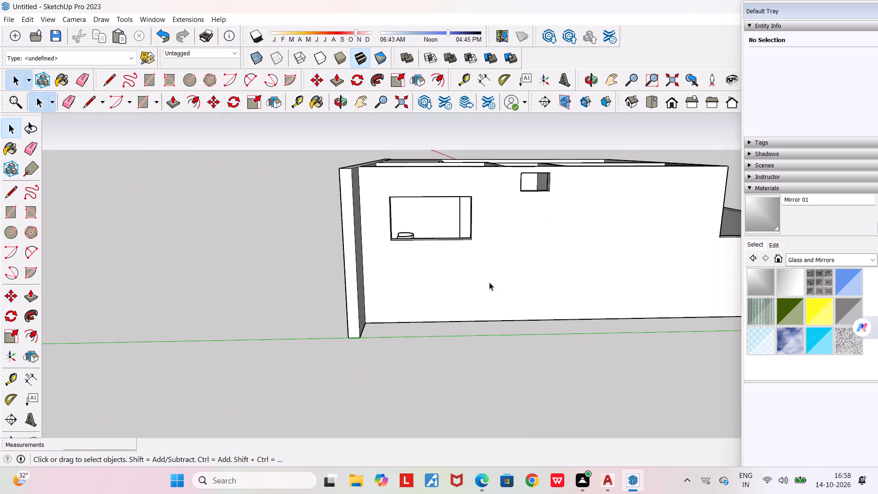
middle_drag(490, 282, 644, 365)
scroll(644, 365, down, 6)
scroll(387, 219, up, 3)
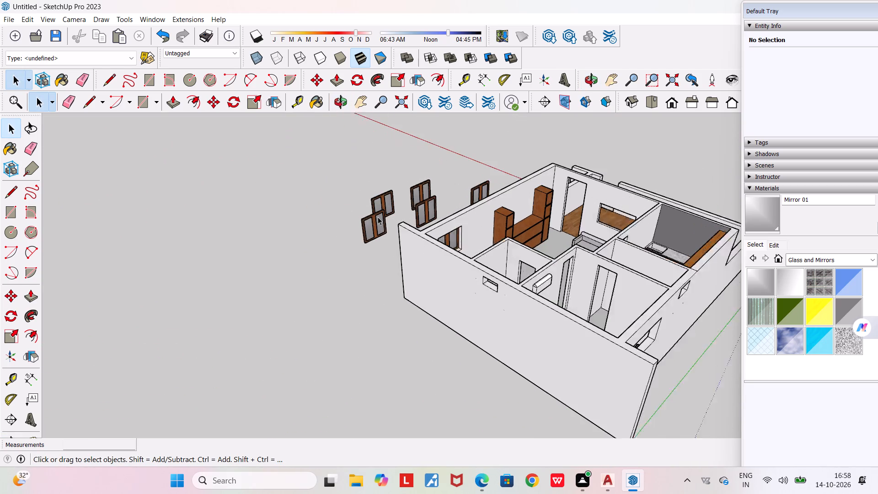
double_click(367, 216)
triple_click(365, 236)
click(365, 236)
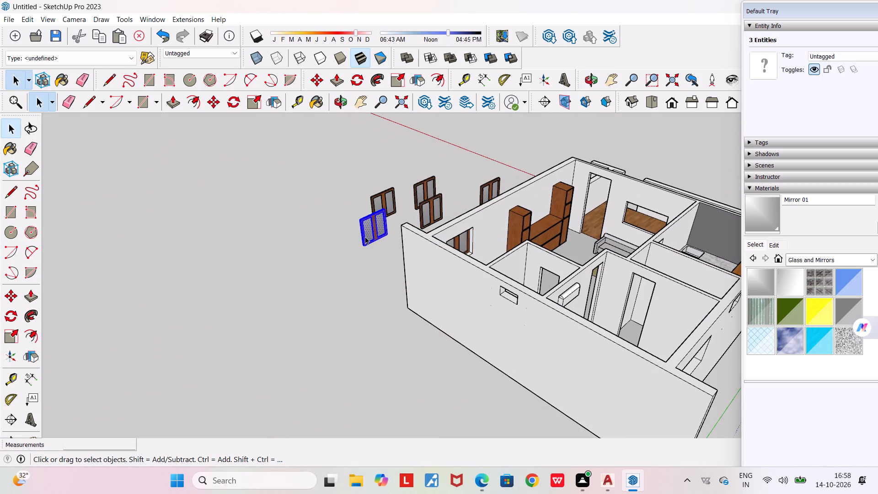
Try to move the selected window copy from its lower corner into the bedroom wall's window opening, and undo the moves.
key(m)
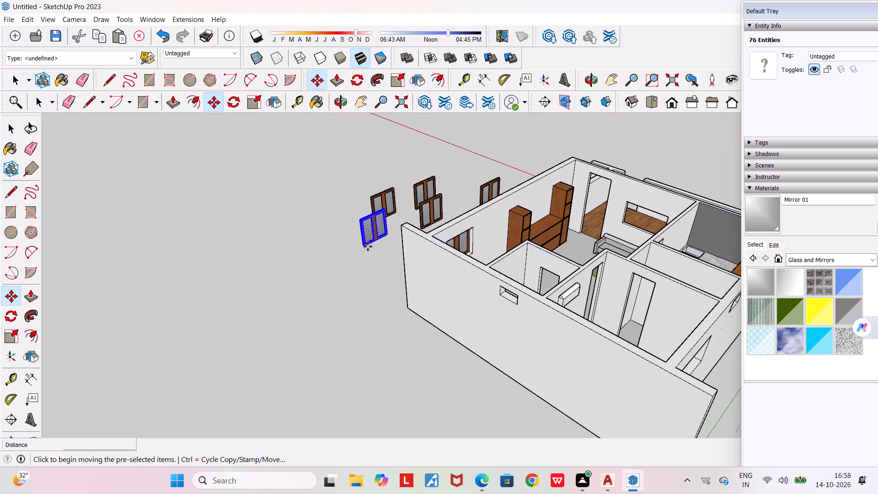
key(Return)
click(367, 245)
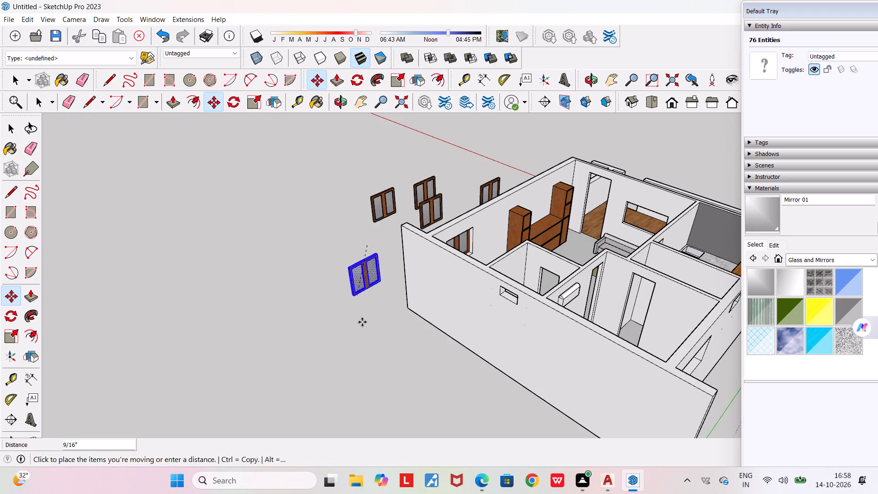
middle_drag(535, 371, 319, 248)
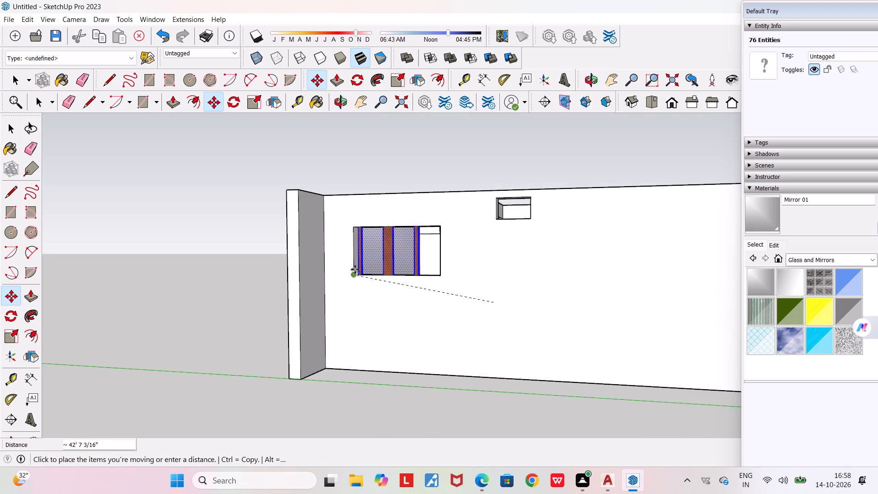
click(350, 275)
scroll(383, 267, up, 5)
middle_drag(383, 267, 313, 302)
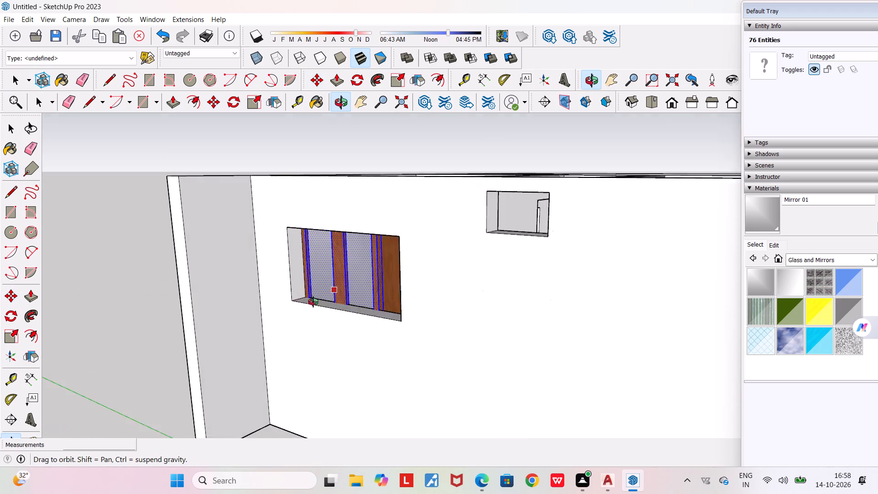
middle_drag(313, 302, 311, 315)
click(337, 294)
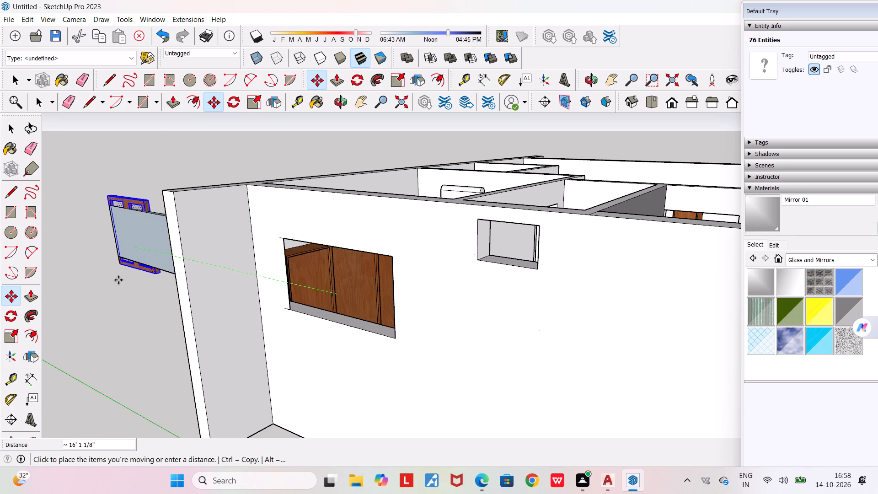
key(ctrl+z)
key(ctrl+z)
Move the selected window copy from its lower corner to the larger window opening on the outside of the bedroom wall.
middle_drag(118, 280, 125, 279)
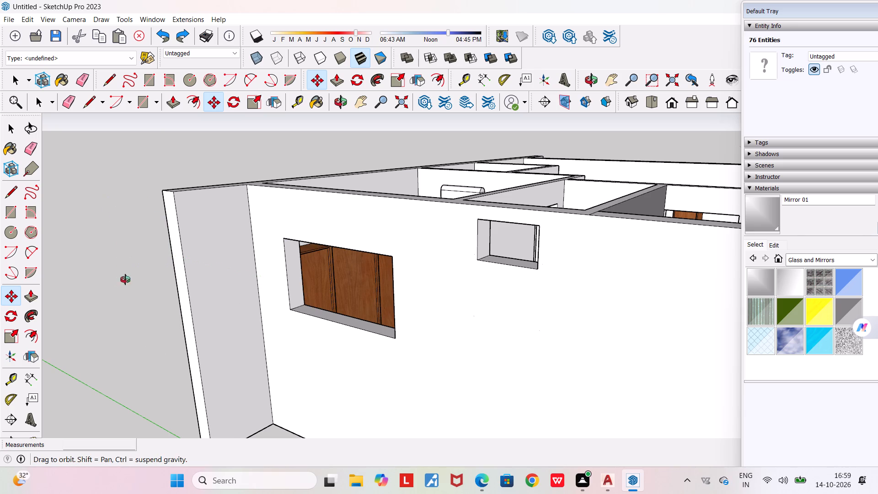
middle_drag(125, 279, 565, 394)
scroll(562, 392, down, 10)
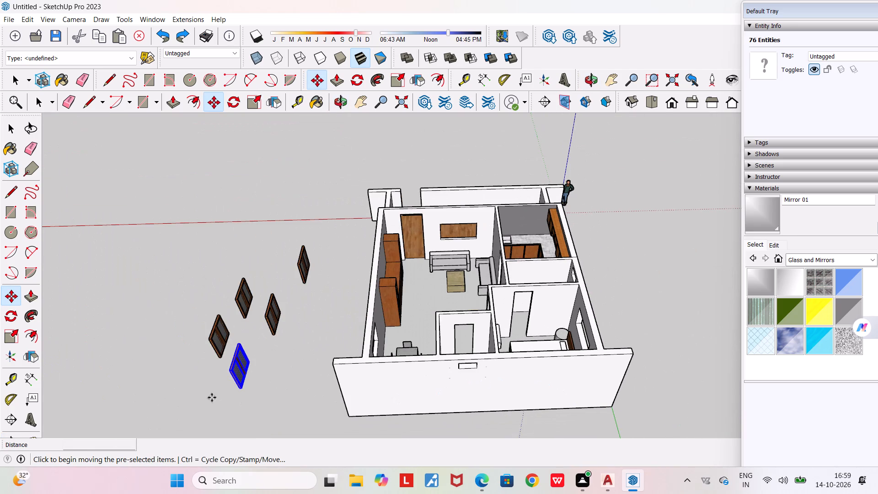
scroll(240, 401, up, 4)
click(239, 383)
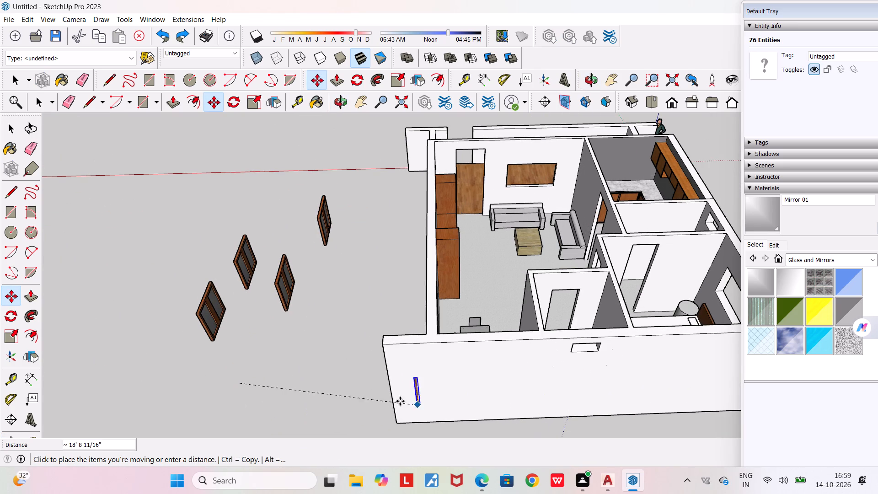
scroll(399, 401, up, 1)
middle_drag(399, 401, 312, 341)
scroll(312, 341, down, 11)
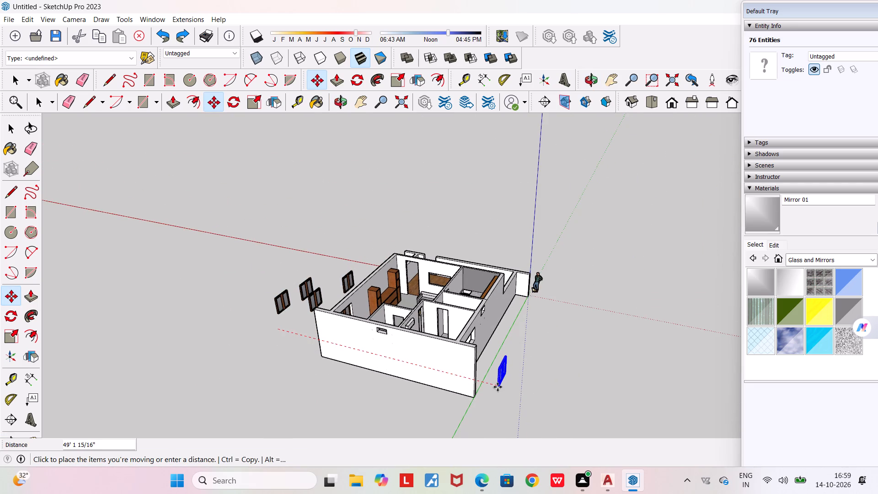
middle_drag(498, 387, 309, 307)
scroll(388, 321, up, 9)
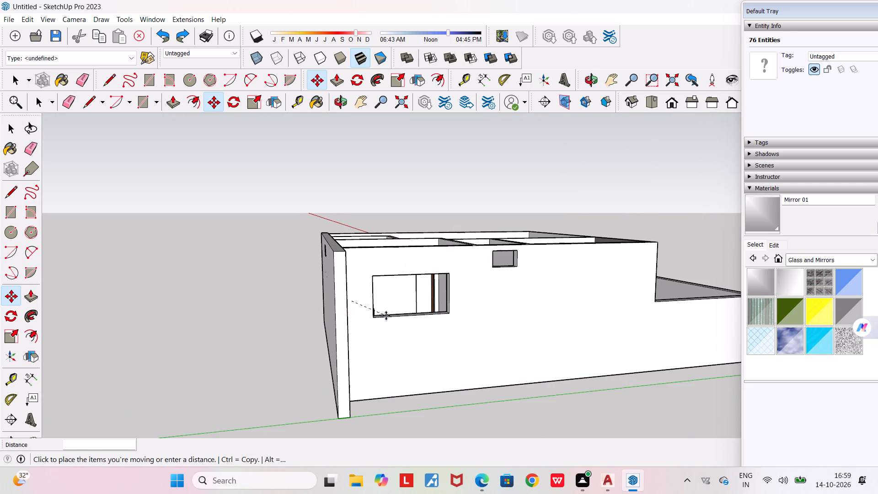
click(386, 321)
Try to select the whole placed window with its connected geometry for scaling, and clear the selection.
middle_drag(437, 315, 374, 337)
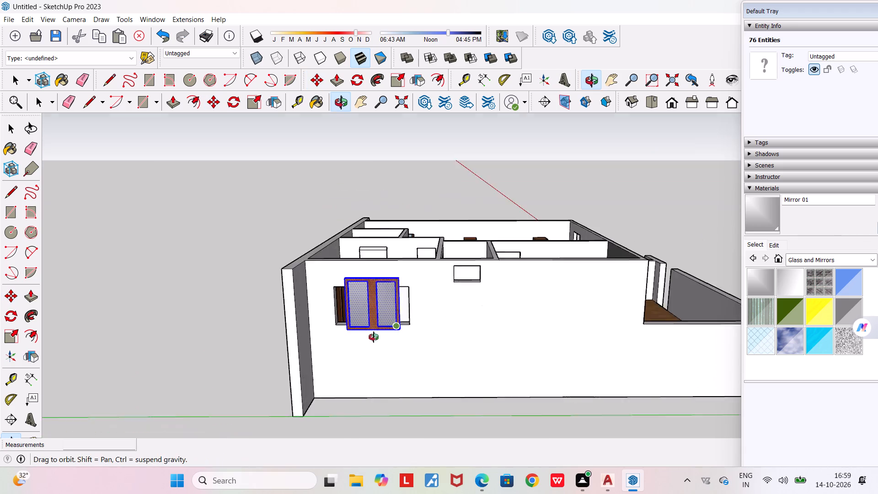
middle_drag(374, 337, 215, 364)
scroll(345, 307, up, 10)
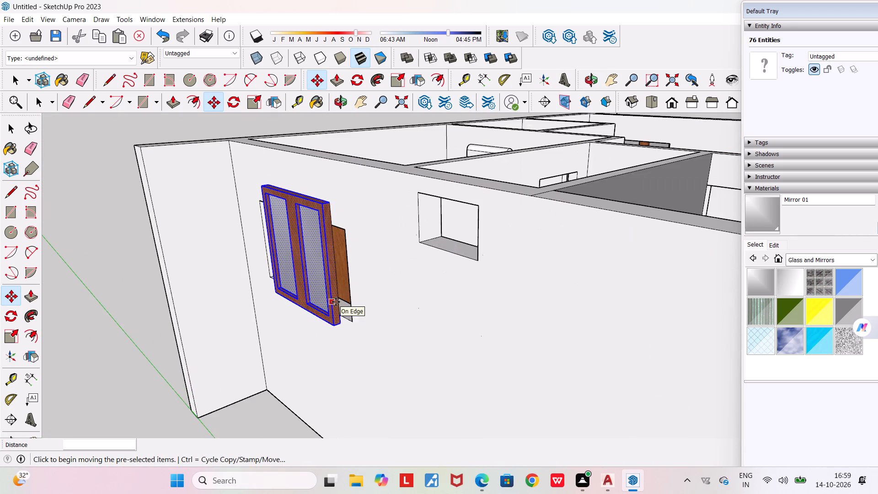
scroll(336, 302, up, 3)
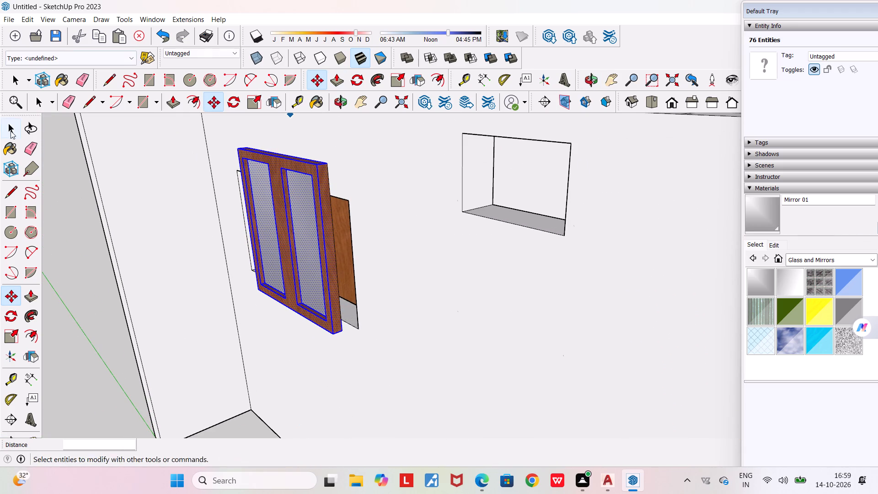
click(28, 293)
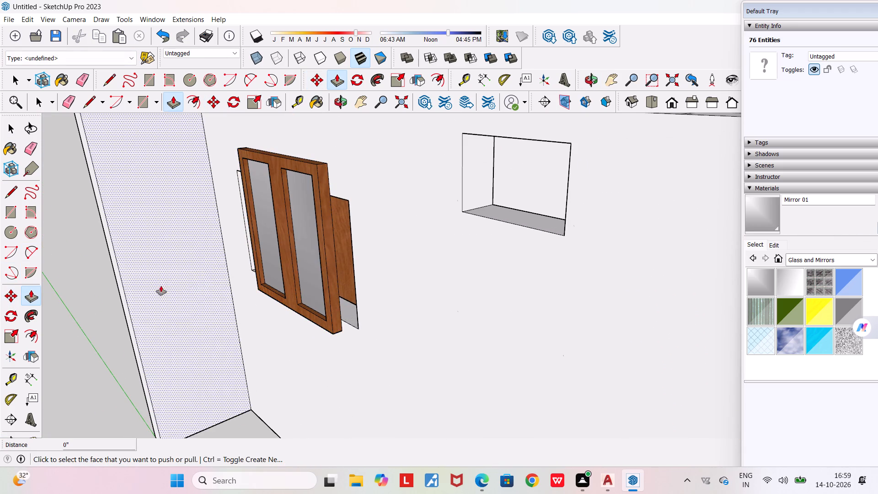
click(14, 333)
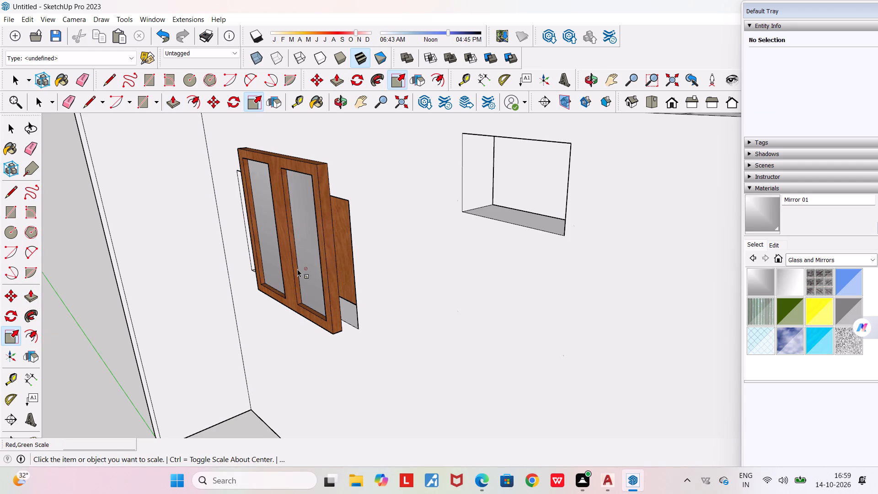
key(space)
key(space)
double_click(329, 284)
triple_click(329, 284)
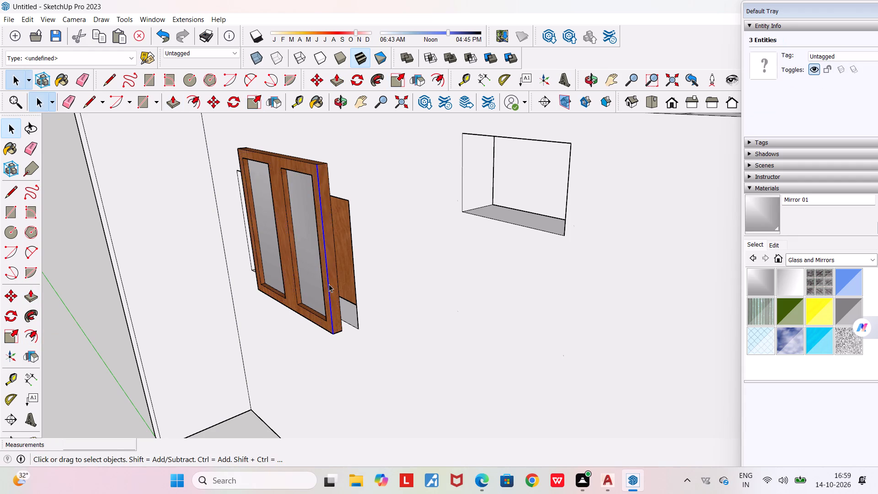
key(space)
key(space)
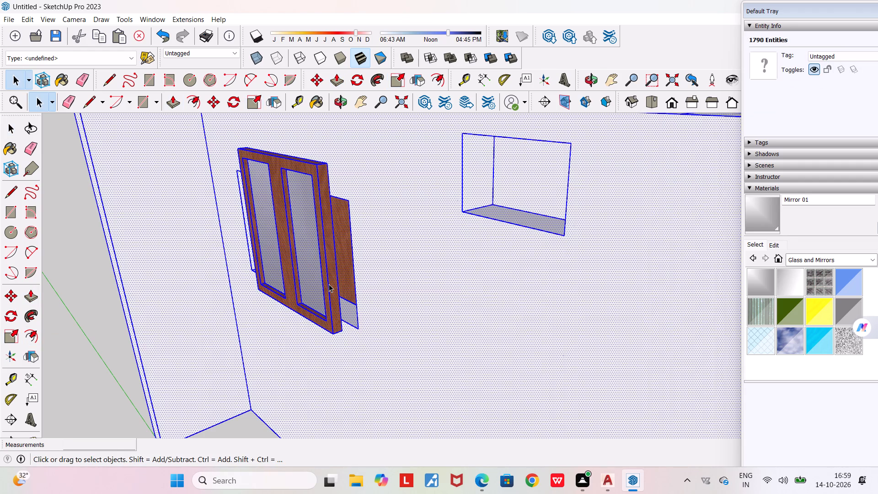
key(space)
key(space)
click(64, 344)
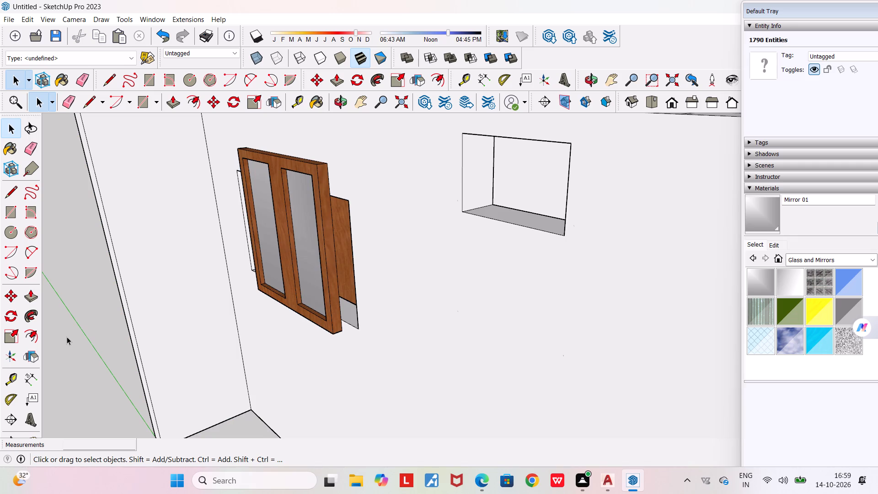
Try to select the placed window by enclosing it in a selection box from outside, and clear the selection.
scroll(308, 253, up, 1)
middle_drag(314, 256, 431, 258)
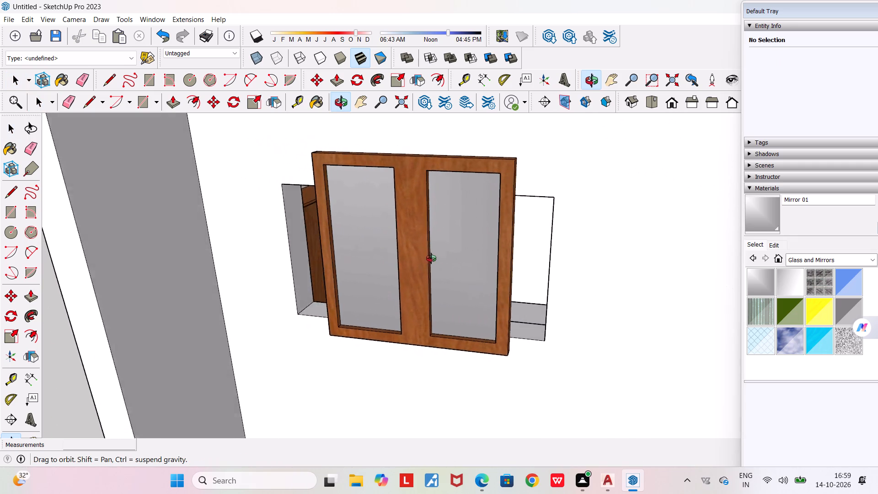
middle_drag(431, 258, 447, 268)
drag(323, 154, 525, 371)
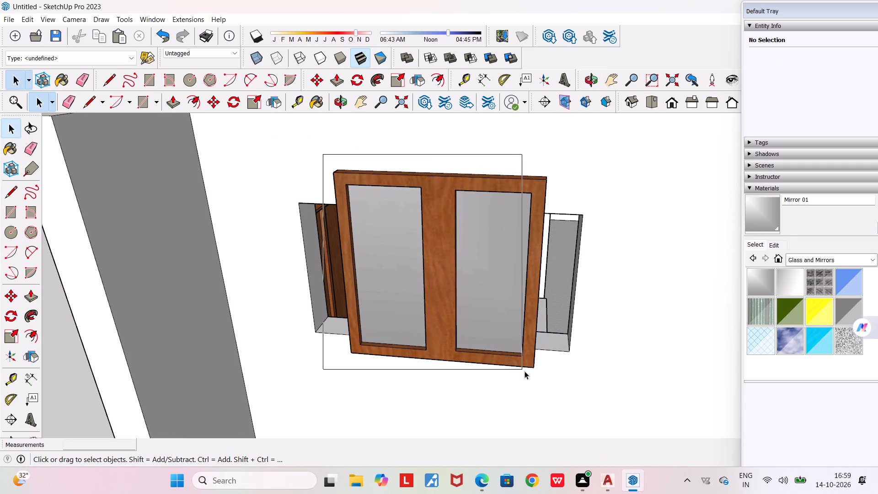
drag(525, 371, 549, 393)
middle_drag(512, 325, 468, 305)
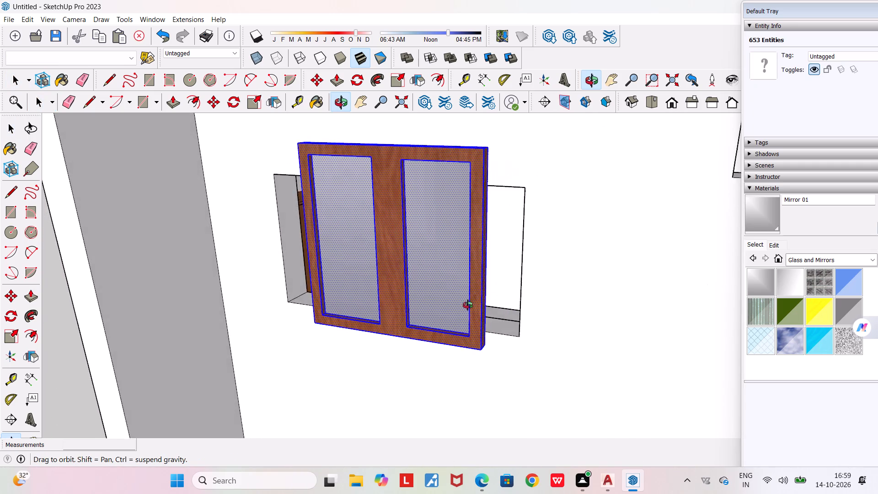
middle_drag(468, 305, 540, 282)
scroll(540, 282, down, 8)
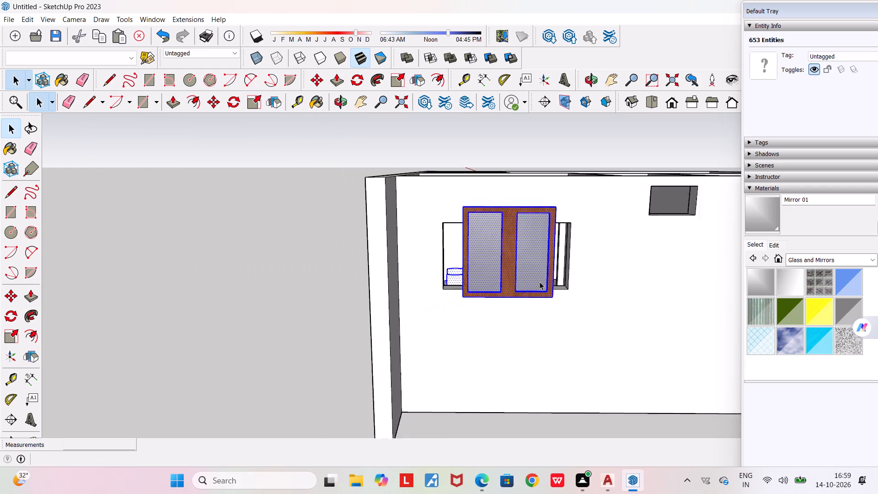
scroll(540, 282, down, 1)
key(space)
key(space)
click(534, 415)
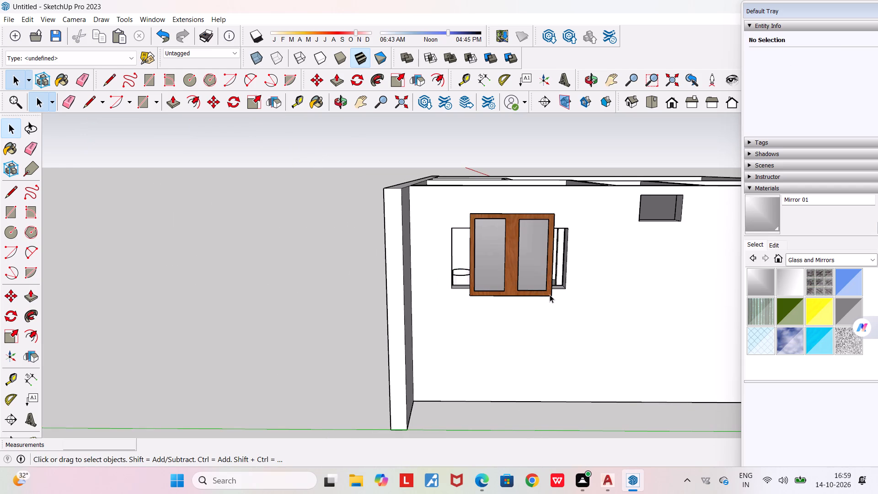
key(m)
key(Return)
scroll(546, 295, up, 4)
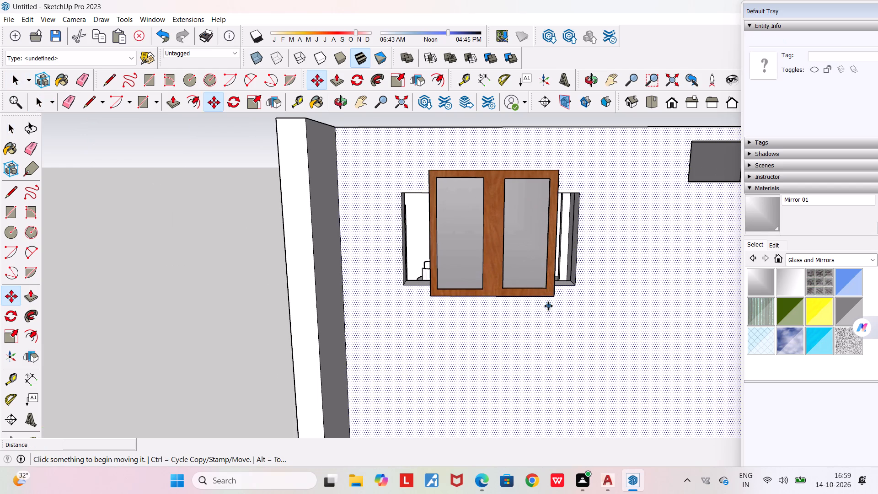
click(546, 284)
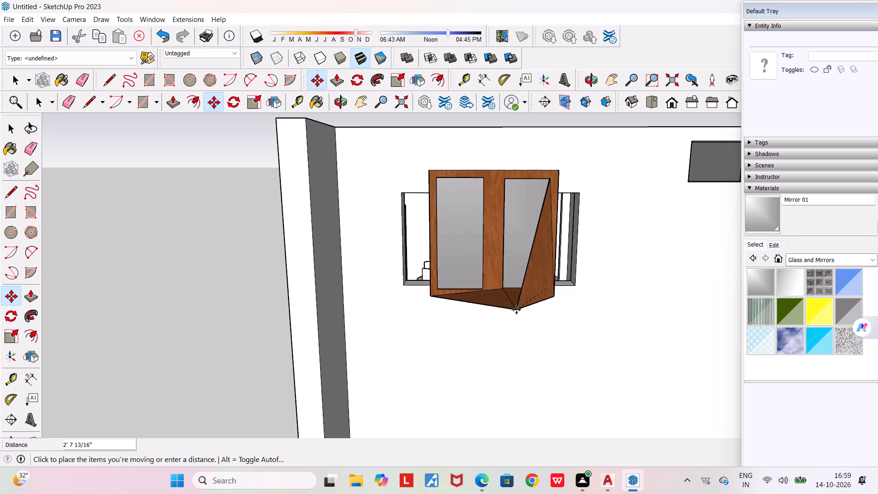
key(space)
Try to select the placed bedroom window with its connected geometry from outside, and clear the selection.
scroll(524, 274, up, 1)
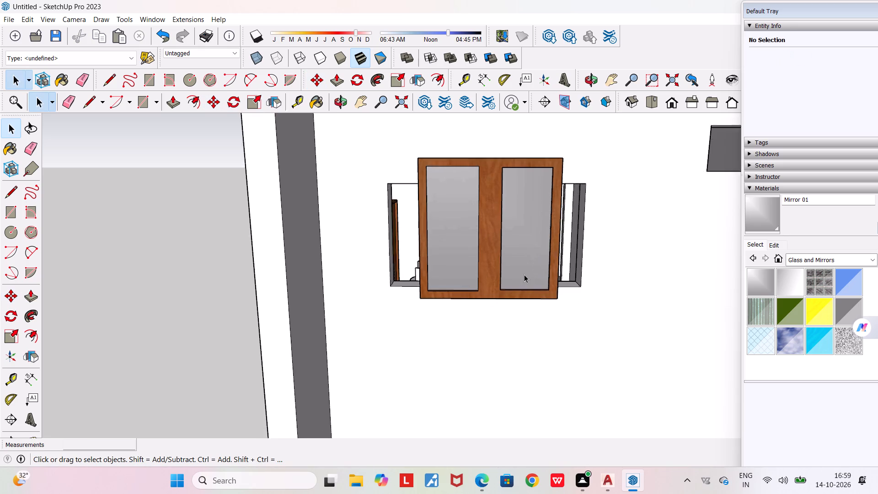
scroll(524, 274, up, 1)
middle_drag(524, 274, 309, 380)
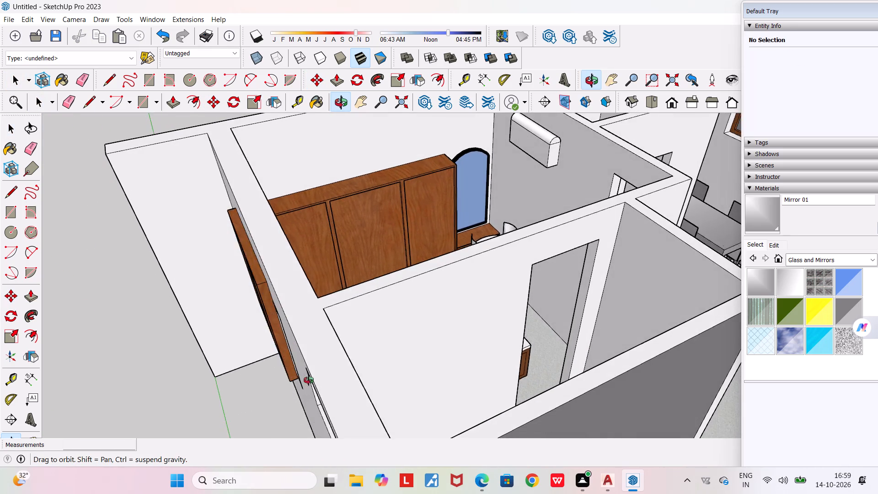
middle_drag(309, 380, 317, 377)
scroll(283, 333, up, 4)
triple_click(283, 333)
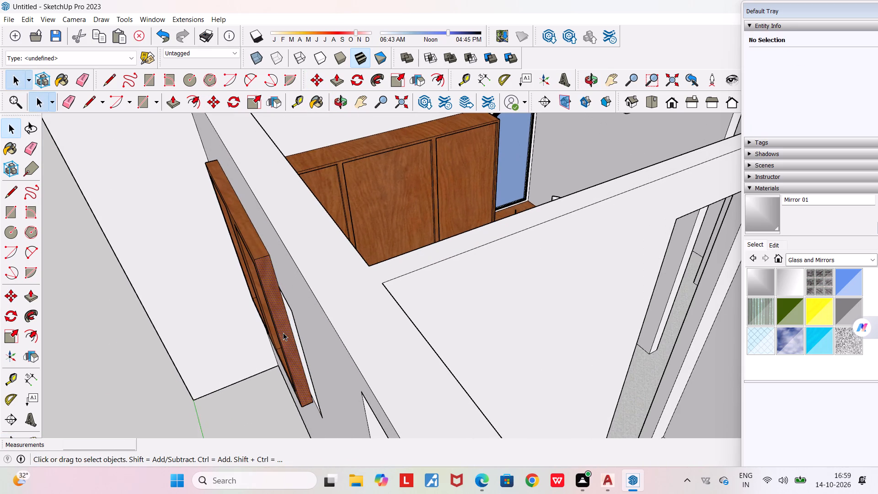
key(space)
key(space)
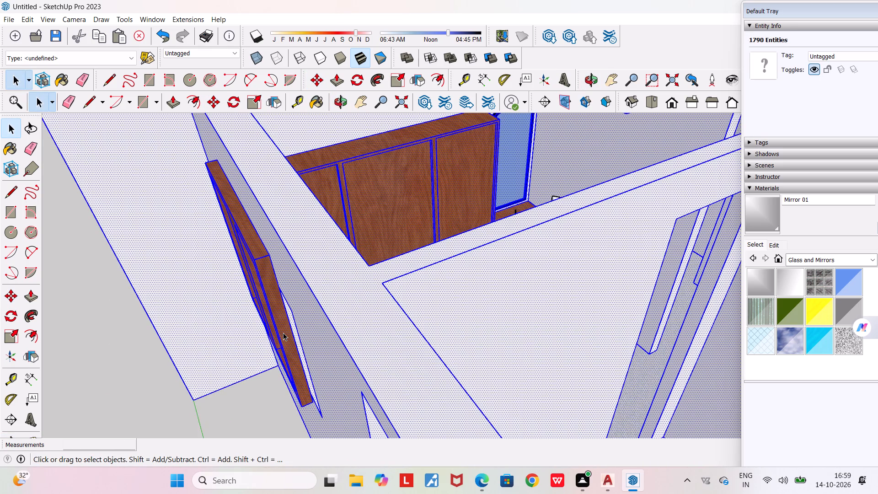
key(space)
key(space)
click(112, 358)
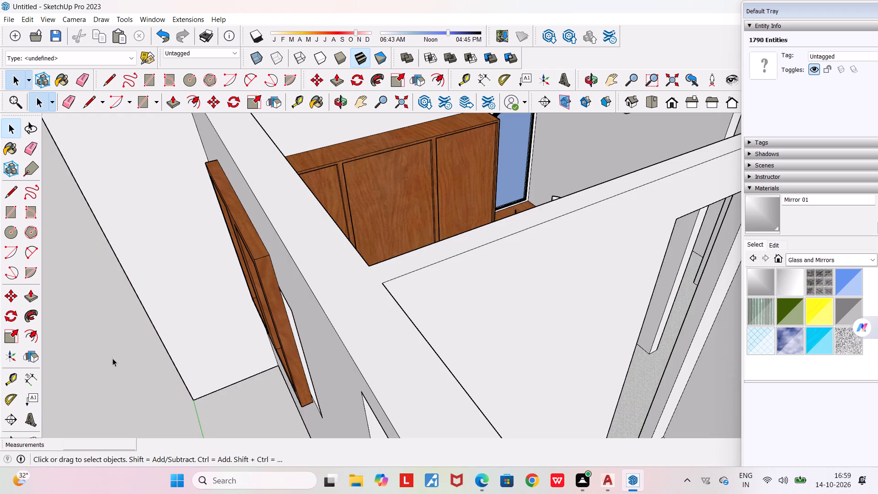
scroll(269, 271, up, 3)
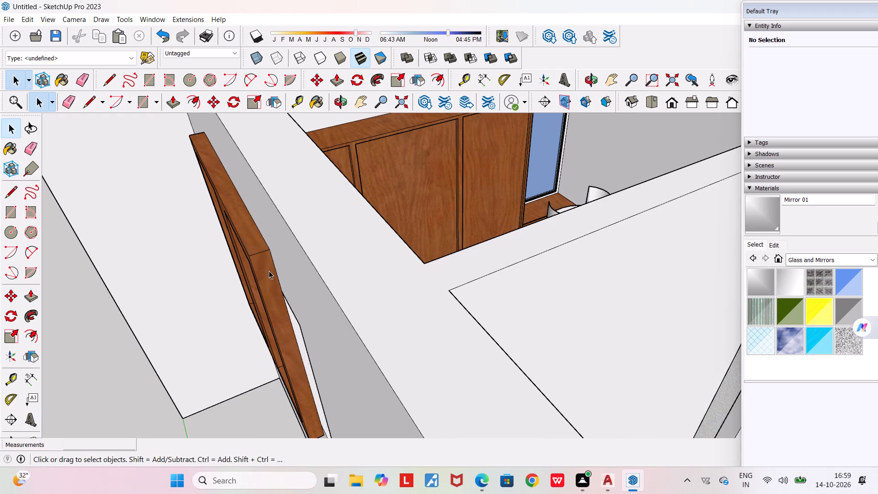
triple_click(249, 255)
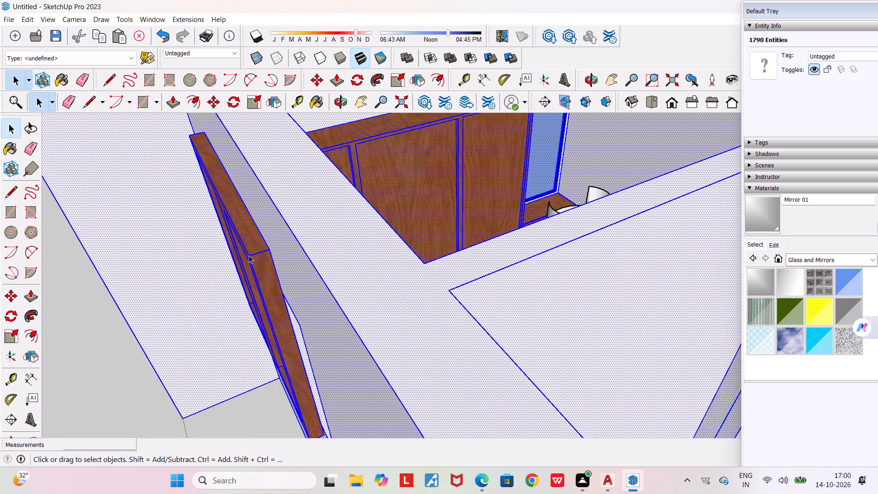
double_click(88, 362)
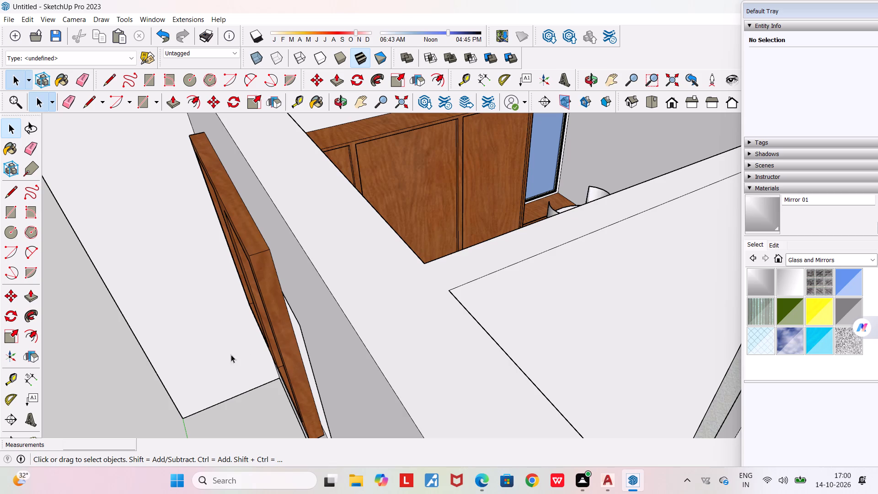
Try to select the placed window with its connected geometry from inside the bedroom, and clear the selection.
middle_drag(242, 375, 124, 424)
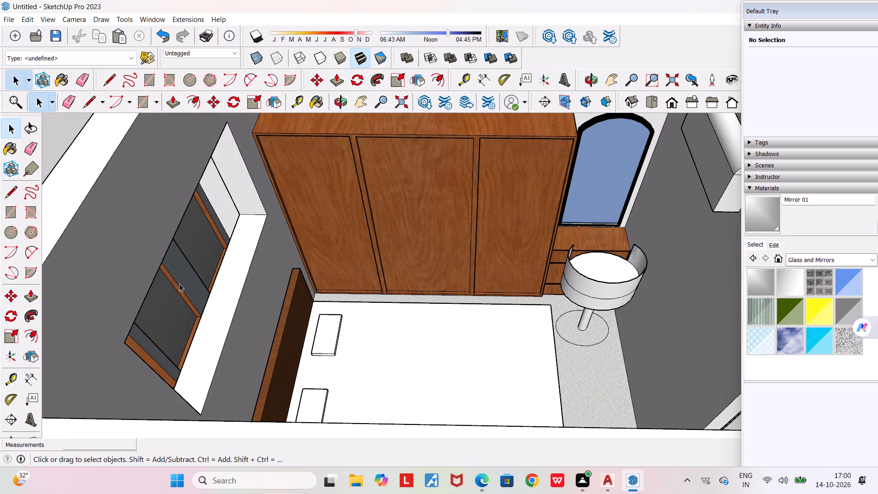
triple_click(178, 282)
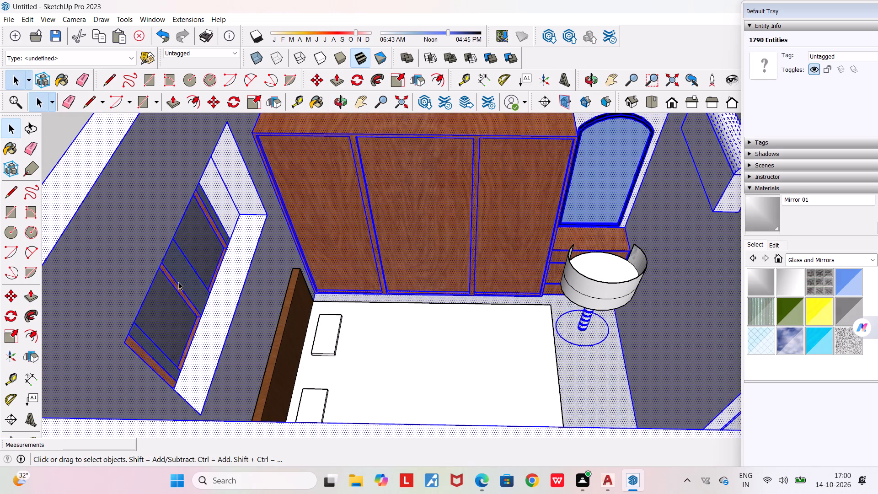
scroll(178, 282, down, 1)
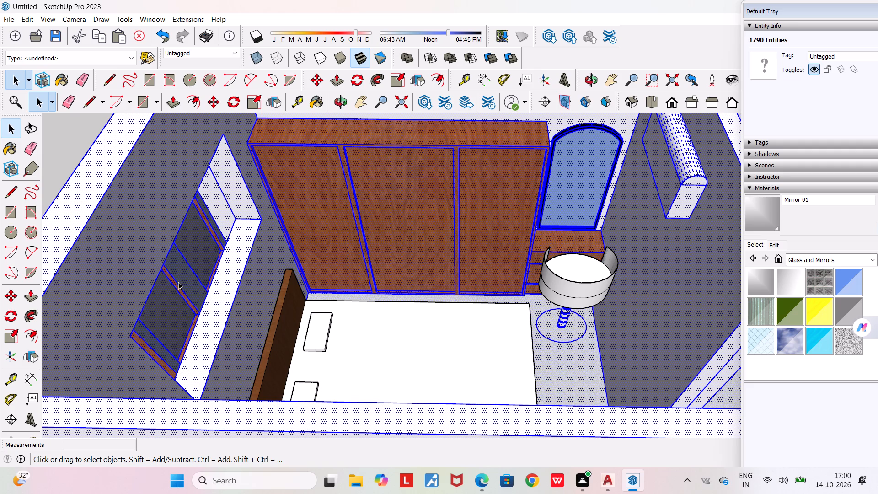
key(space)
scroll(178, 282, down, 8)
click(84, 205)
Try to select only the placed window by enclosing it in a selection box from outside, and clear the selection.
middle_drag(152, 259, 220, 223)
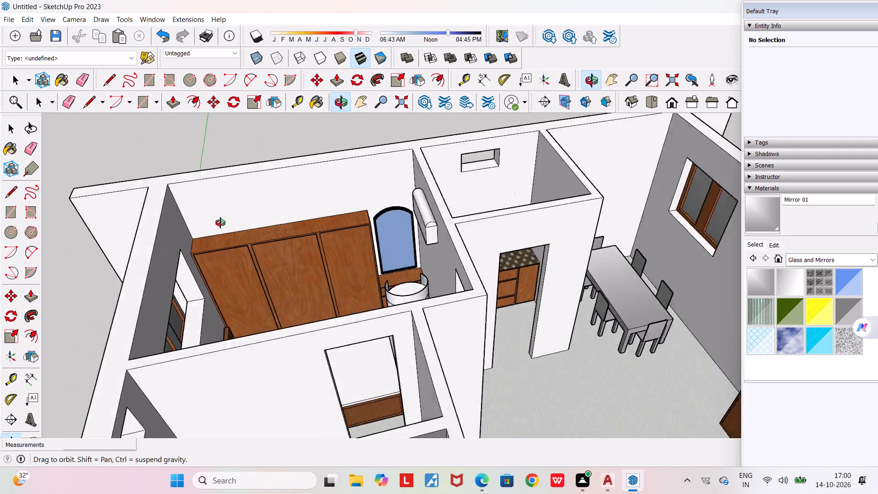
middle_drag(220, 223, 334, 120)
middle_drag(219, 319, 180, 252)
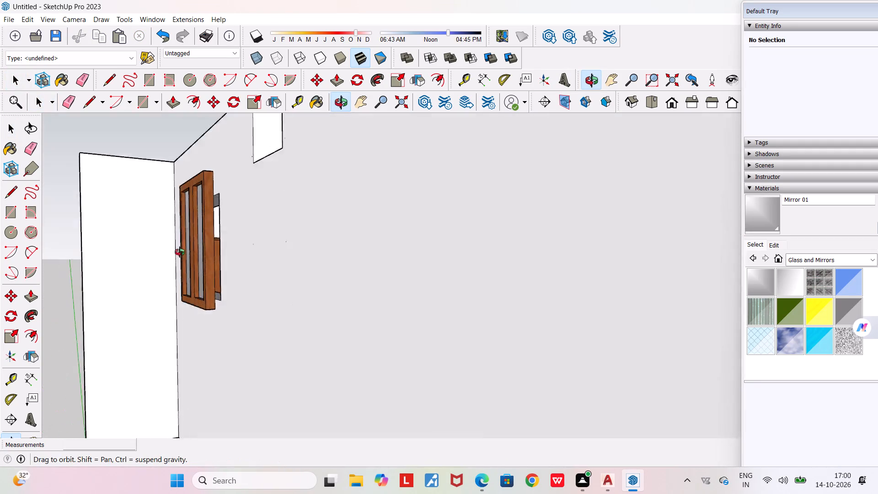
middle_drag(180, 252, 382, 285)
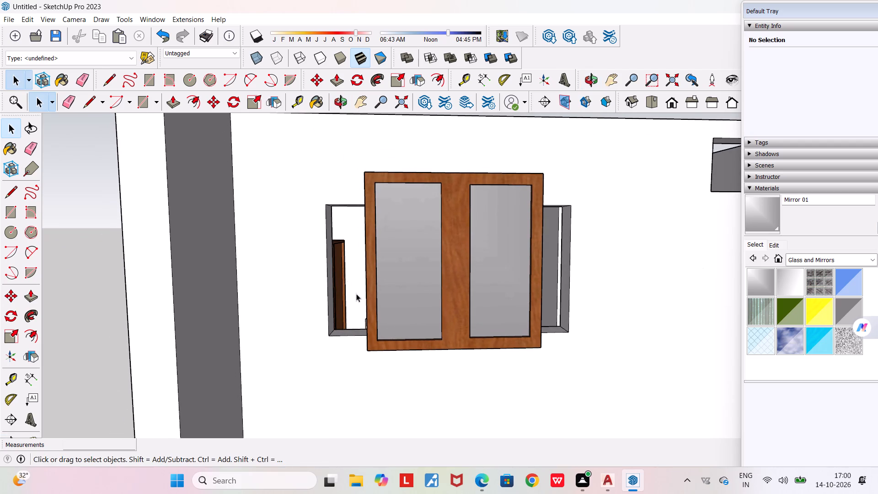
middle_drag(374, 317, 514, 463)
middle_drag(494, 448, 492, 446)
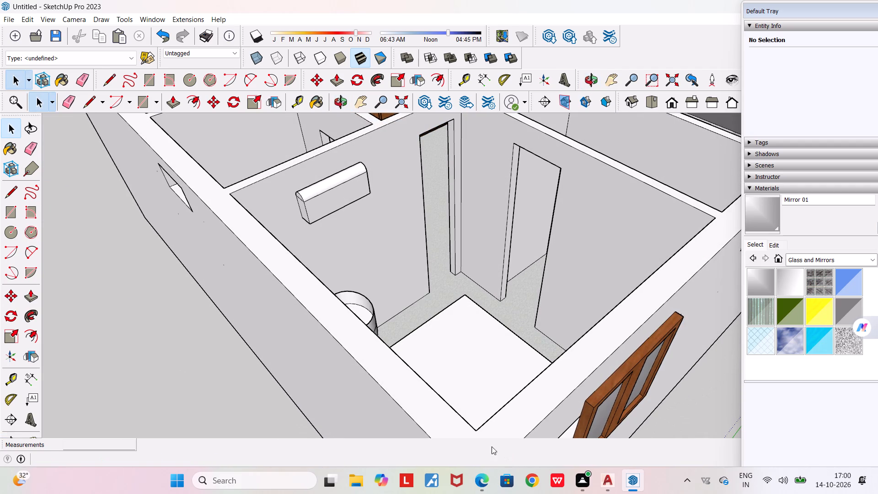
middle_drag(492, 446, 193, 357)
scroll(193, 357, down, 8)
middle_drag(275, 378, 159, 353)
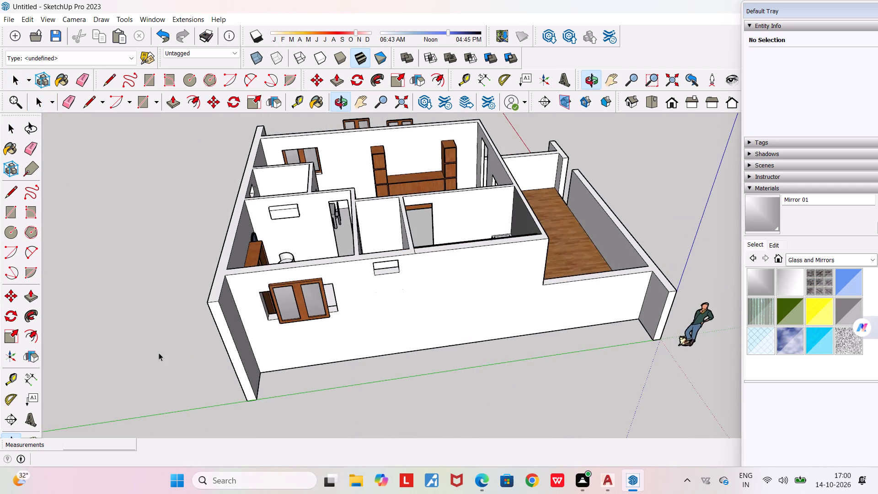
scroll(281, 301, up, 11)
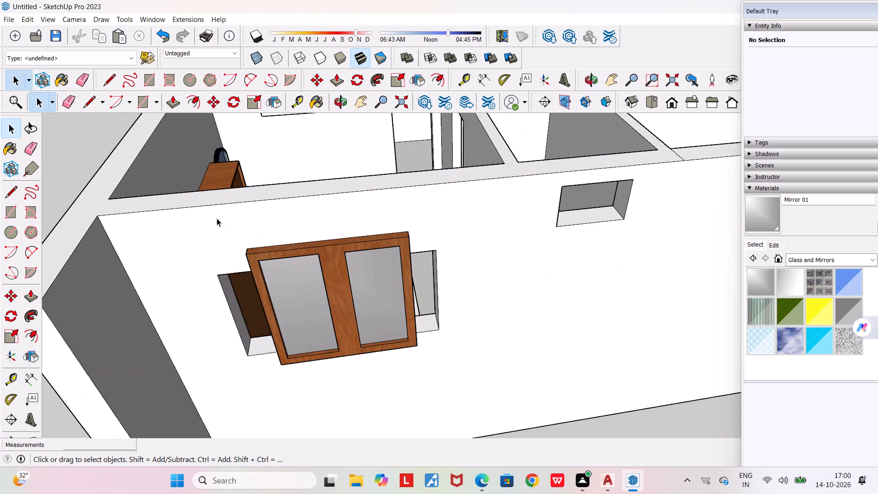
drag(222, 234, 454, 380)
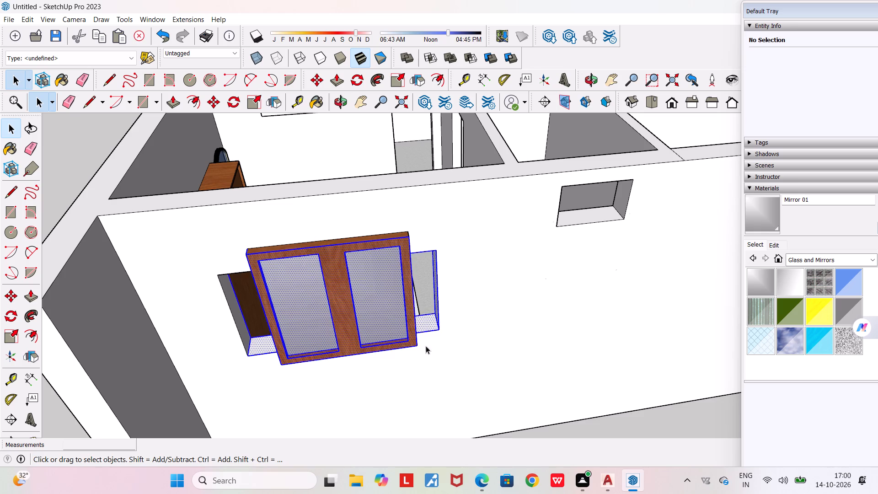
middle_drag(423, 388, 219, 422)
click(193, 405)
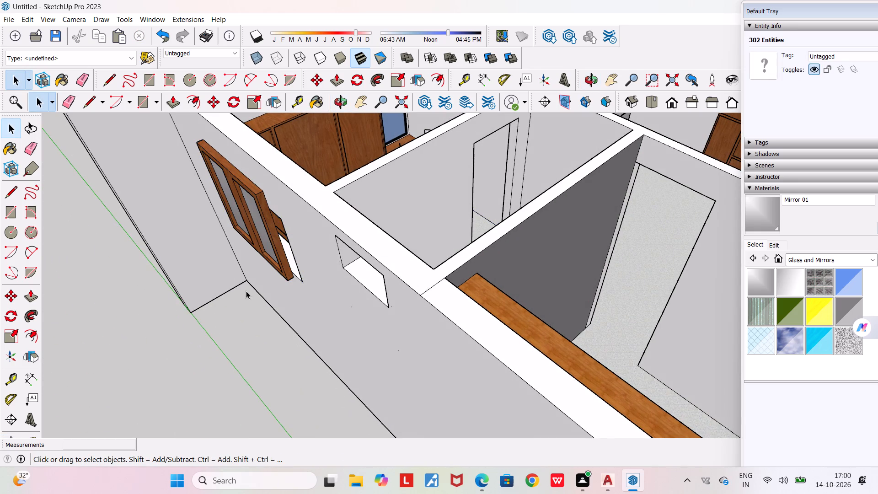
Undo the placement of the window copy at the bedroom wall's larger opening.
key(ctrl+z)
Select the farthest spare window copy outside the house and scale its width along the green axis by about 1.25.
scroll(247, 265, down, 3)
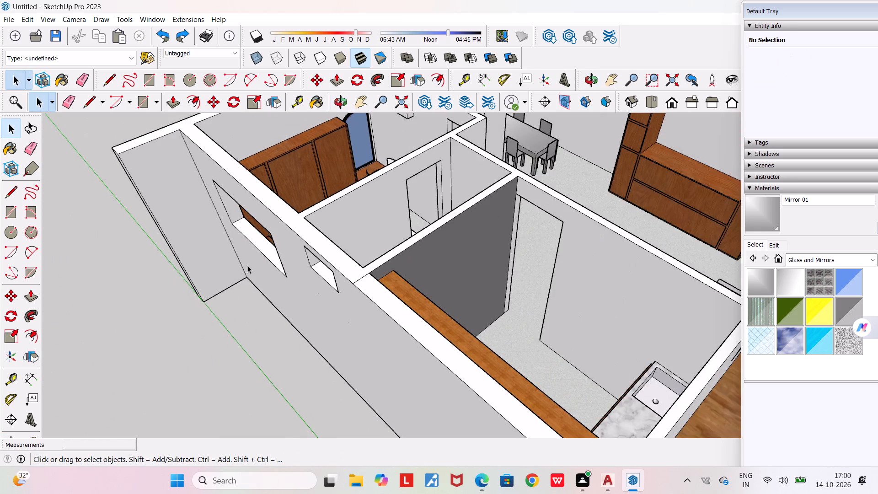
middle_drag(256, 263, 369, 252)
scroll(369, 252, down, 15)
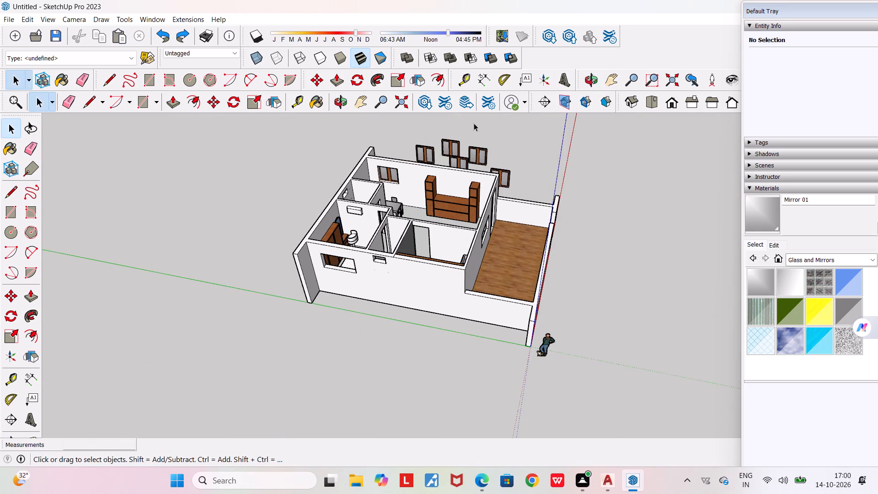
double_click(458, 141)
double_click(458, 141)
scroll(458, 141, up, 9)
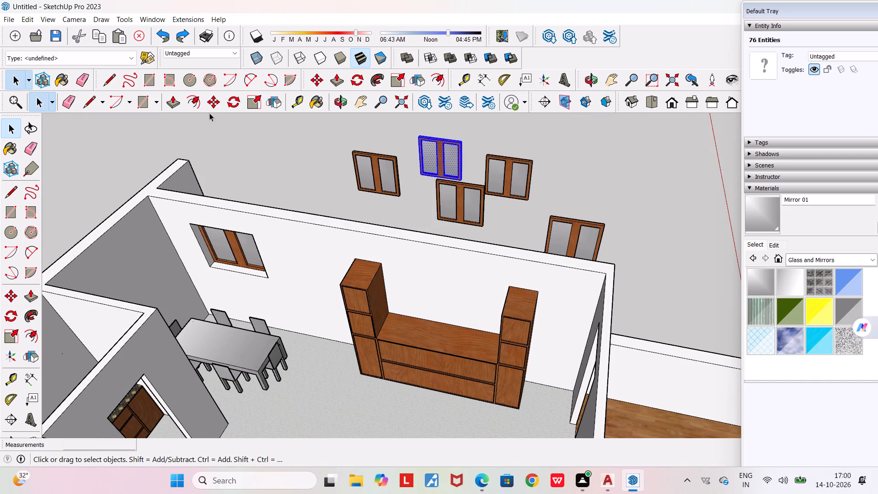
click(259, 100)
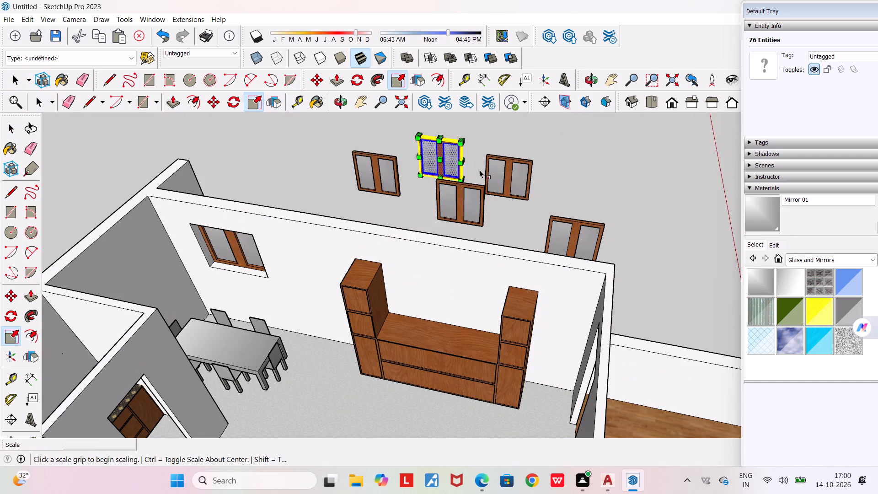
scroll(467, 163, up, 13)
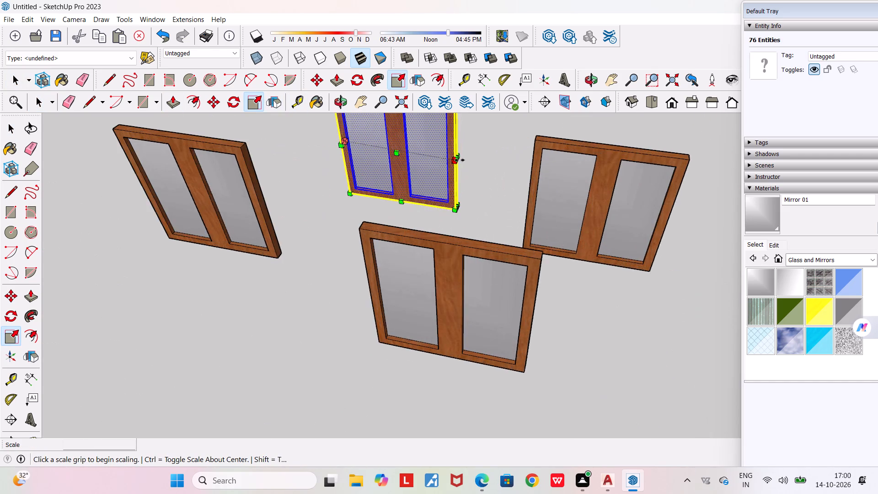
scroll(460, 160, up, 9)
click(455, 158)
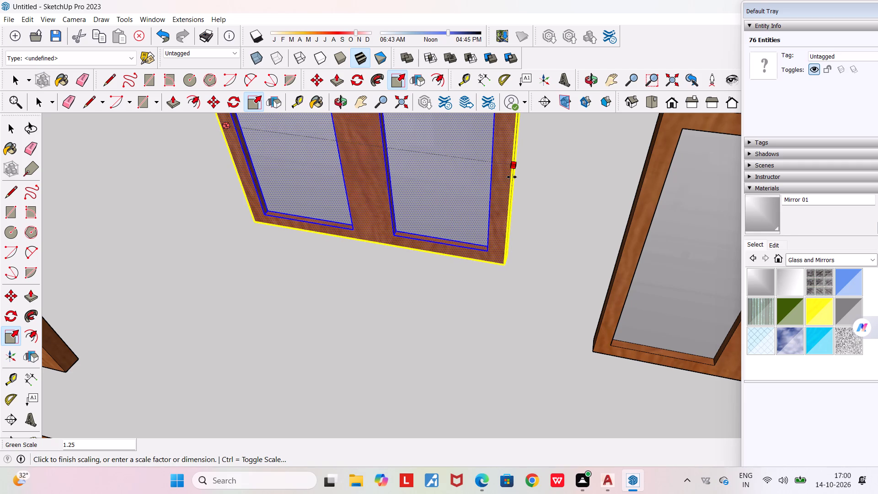
click(512, 177)
Scale the selected window copy's height from its top along the blue axis by 0.78.
scroll(453, 177, down, 10)
scroll(417, 119, up, 3)
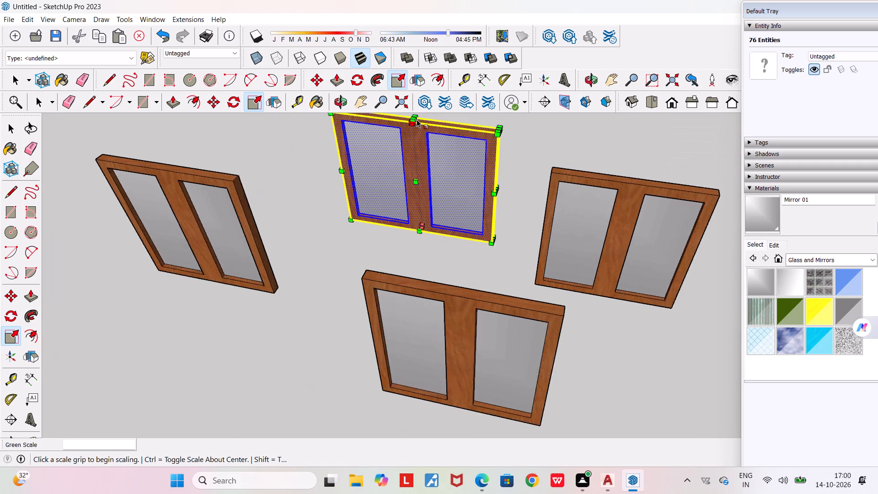
scroll(417, 119, up, 4)
click(414, 119)
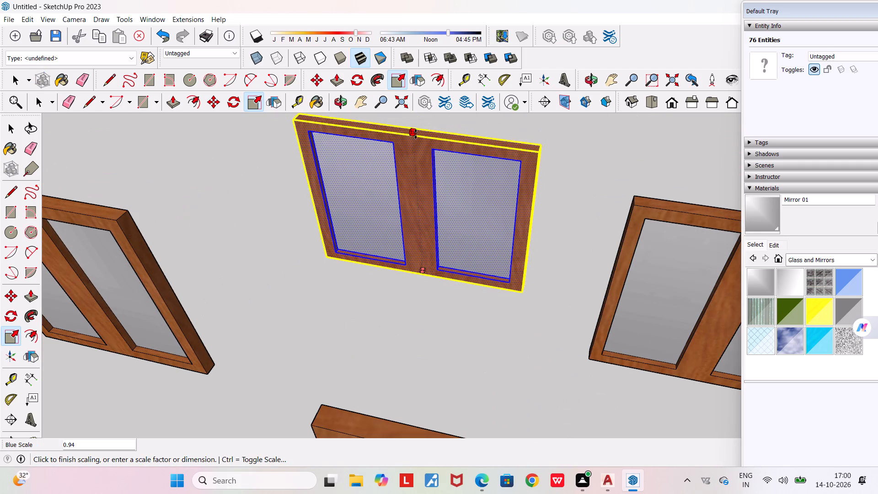
click(419, 160)
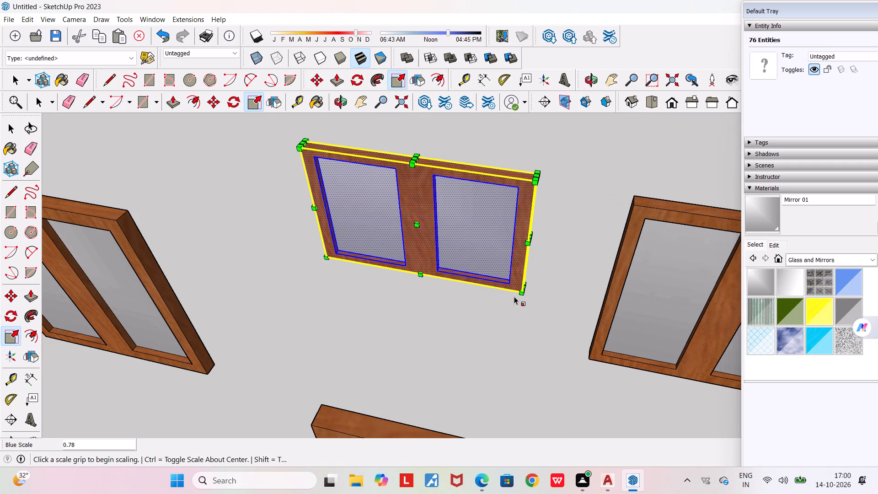
Move the selected window copy by its lower corner about 52' 3" to open ground beside the bedroom wall's larger opening, comparing it with the opening on the way.
key(m)
key(Return)
click(524, 290)
scroll(509, 315, down, 4)
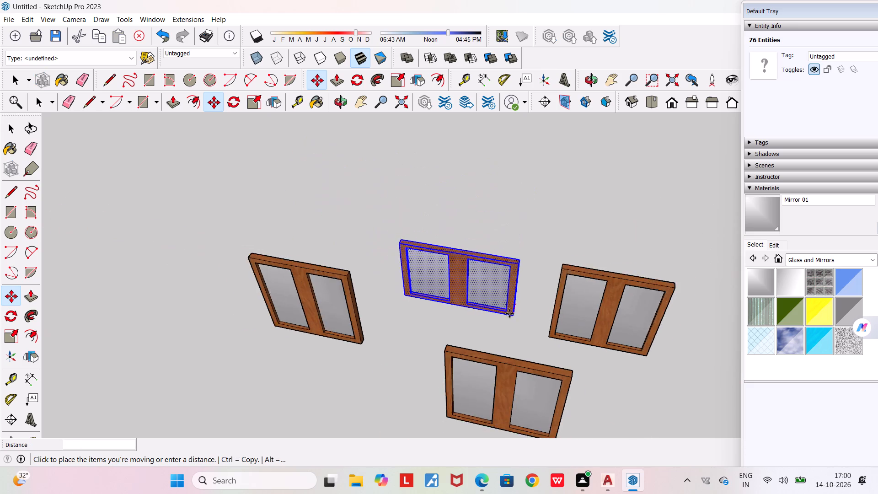
scroll(509, 313, down, 20)
scroll(509, 313, down, 6)
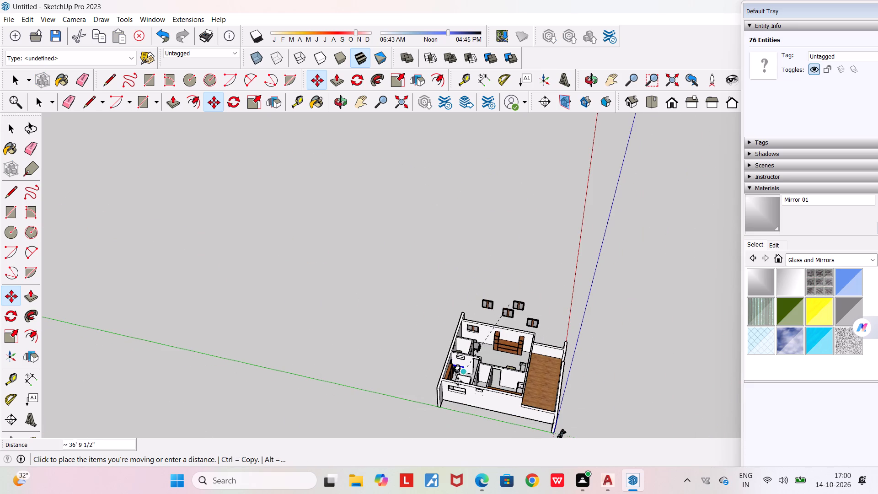
scroll(467, 400, up, 14)
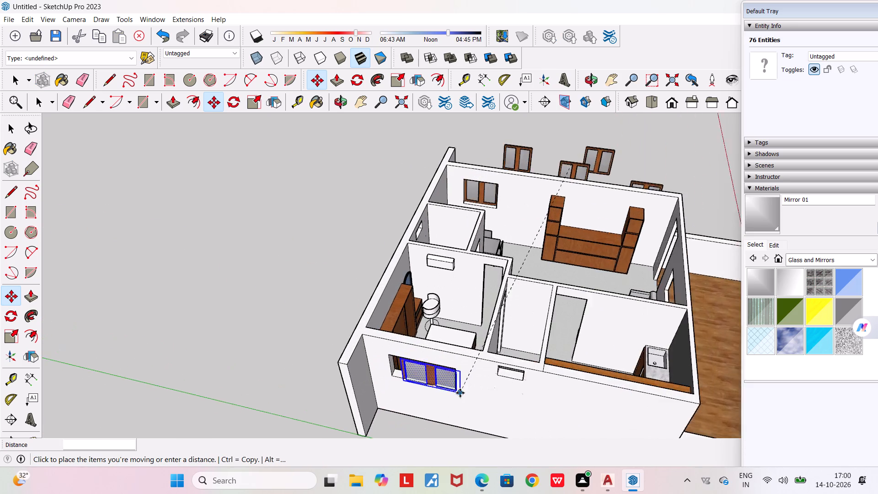
scroll(458, 392, up, 10)
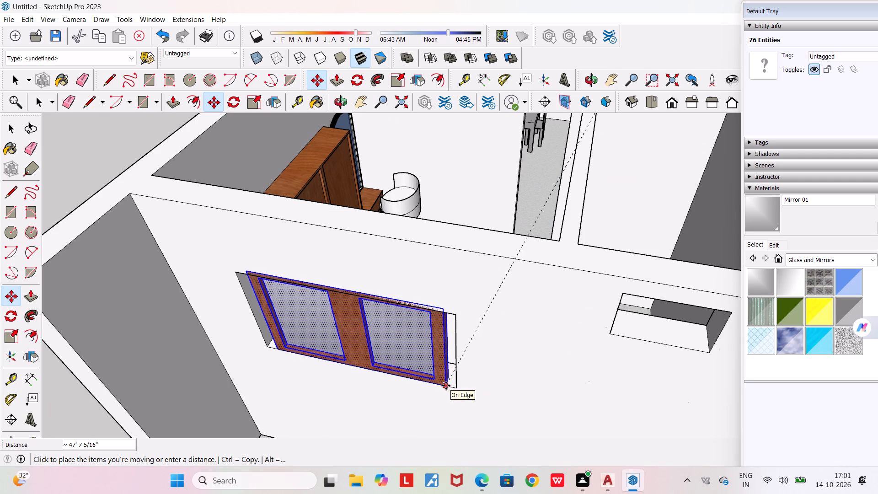
middle_drag(446, 386, 411, 351)
scroll(411, 351, down, 4)
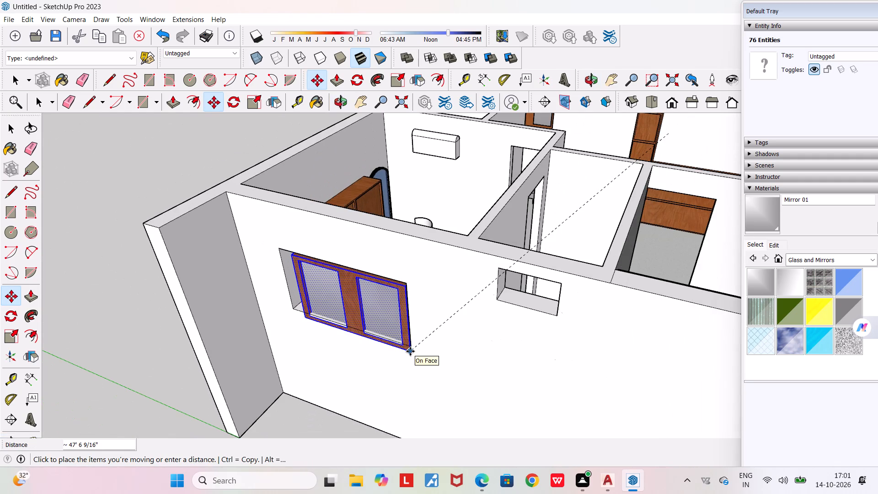
middle_drag(410, 351, 420, 304)
scroll(420, 304, down, 2)
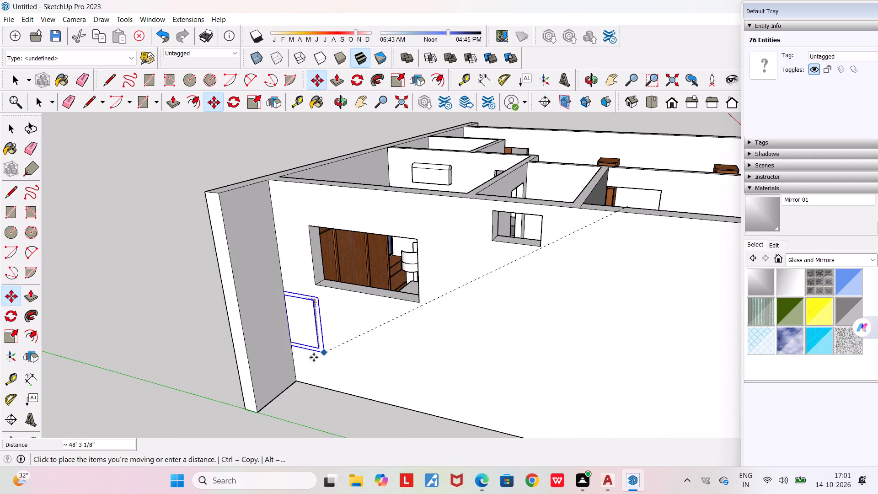
click(187, 371)
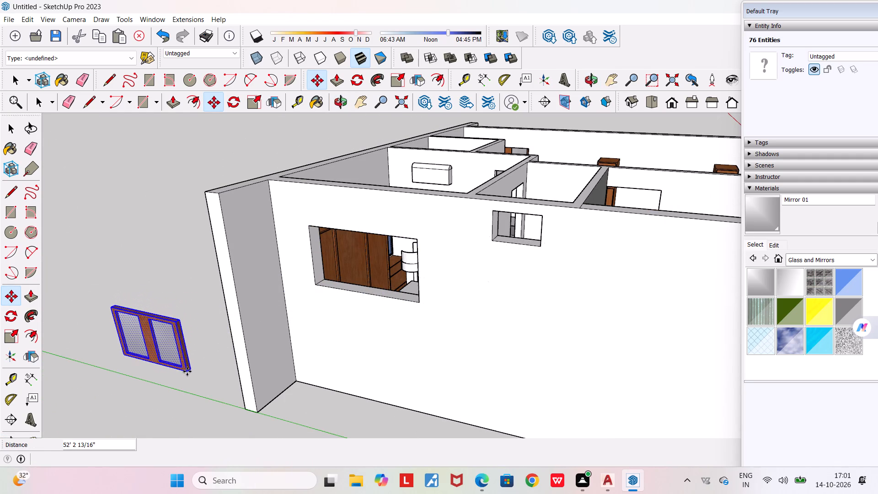
Scale the window copy's width along the green axis by about 1.13 and its height from the top along the blue axis by 0.90.
scroll(182, 364, up, 5)
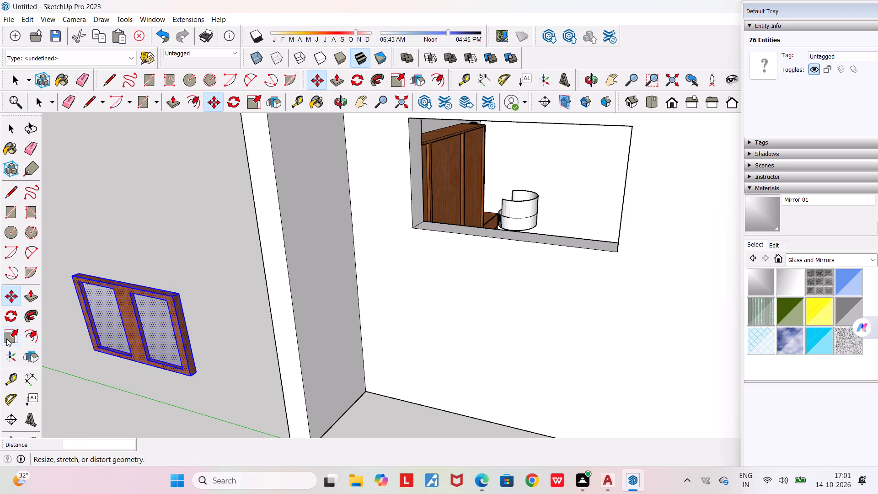
click(6, 338)
scroll(102, 296, up, 3)
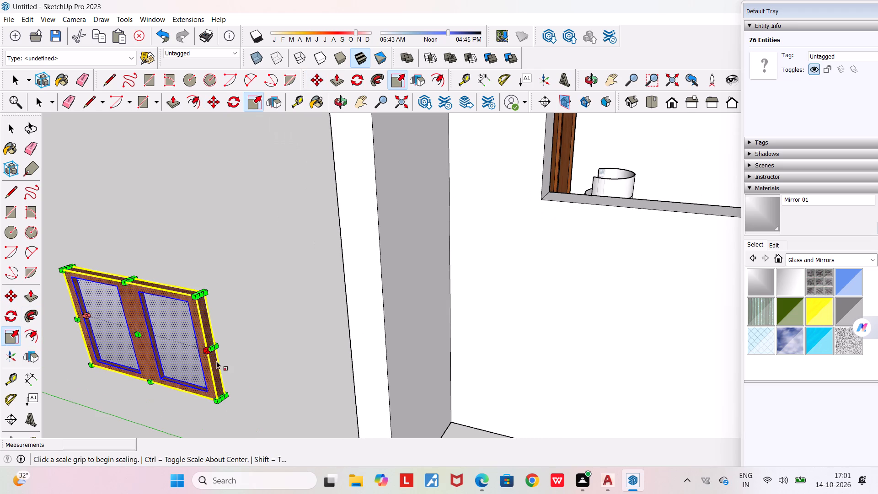
drag(213, 349, 222, 354)
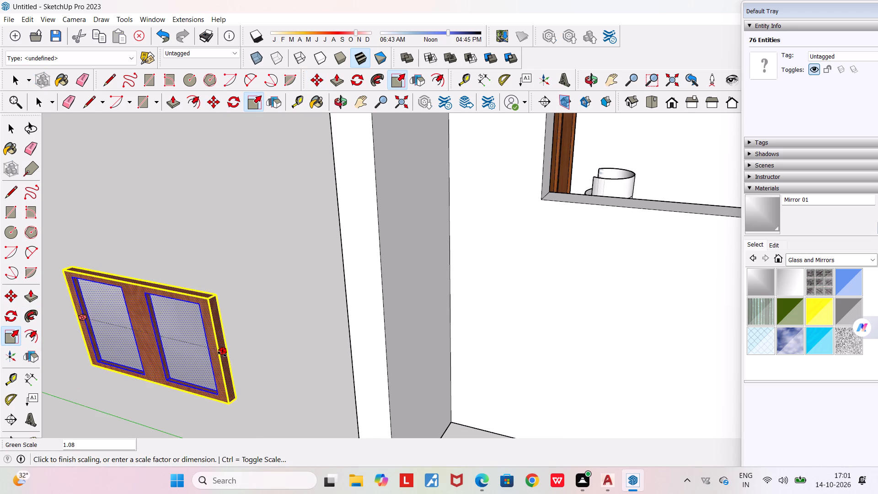
drag(222, 354, 228, 357)
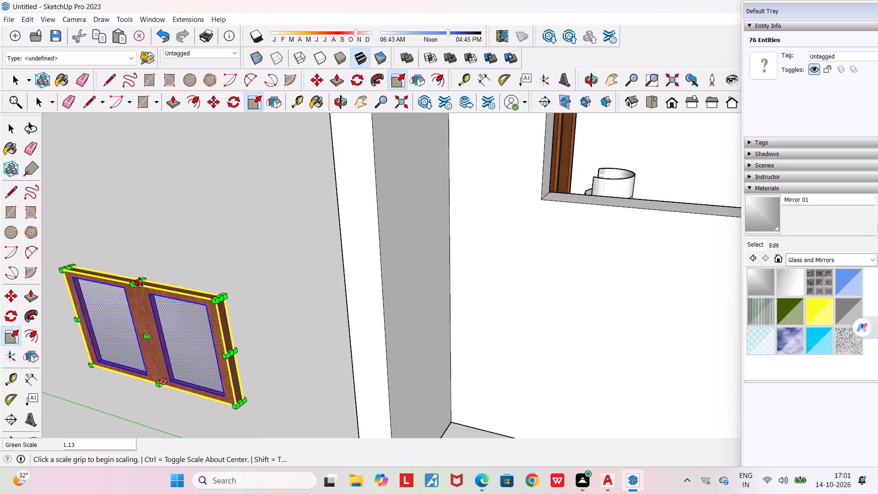
drag(141, 282, 145, 293)
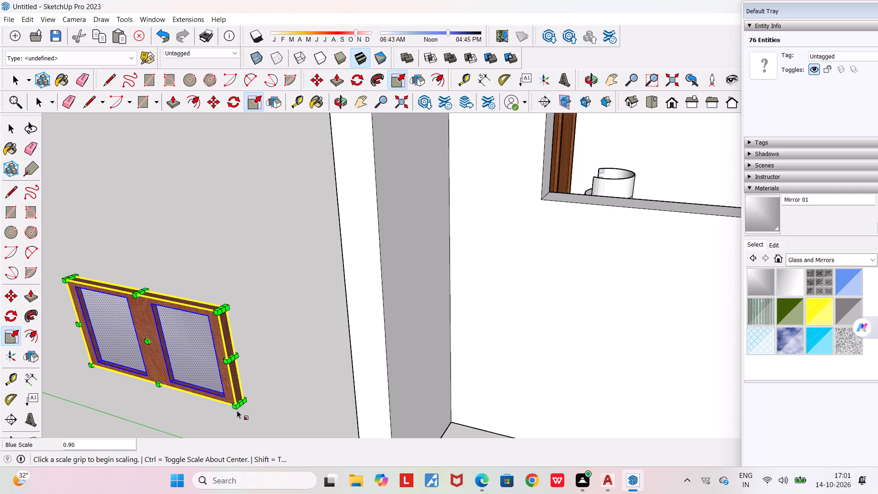
Move the window copy by its lower corner over the bedroom wall's larger opening to compare sizes, and set it down again beside the wall.
key(m)
key(Return)
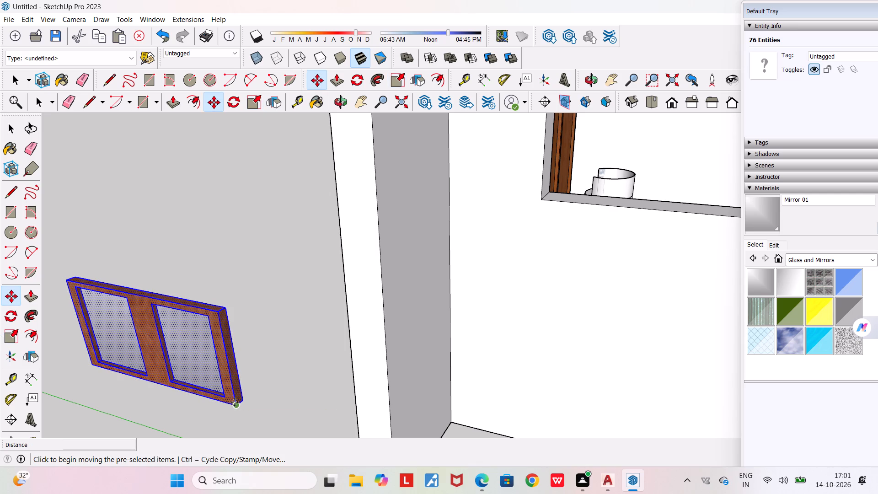
click(235, 403)
middle_drag(387, 347, 255, 371)
scroll(255, 371, down, 4)
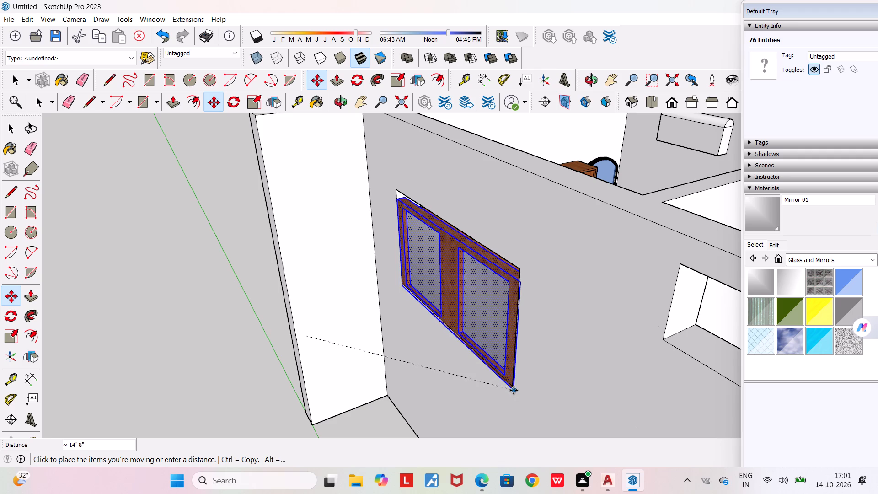
middle_drag(512, 387, 575, 375)
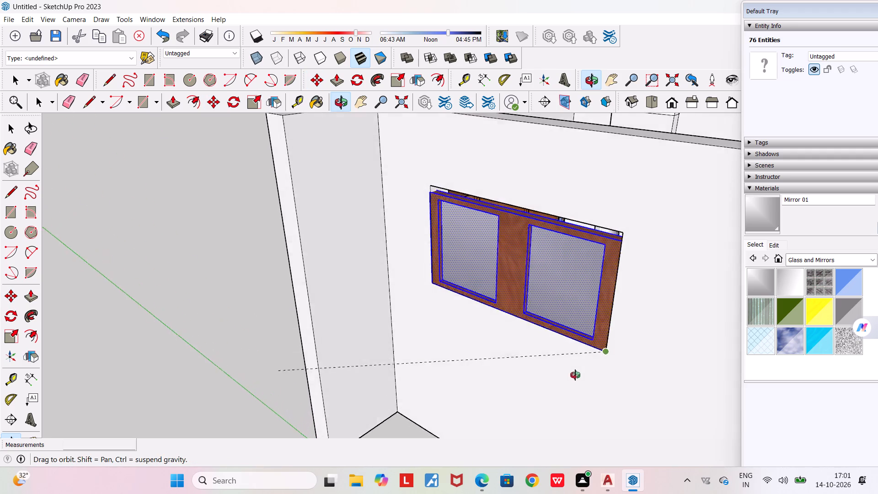
middle_drag(575, 375, 609, 333)
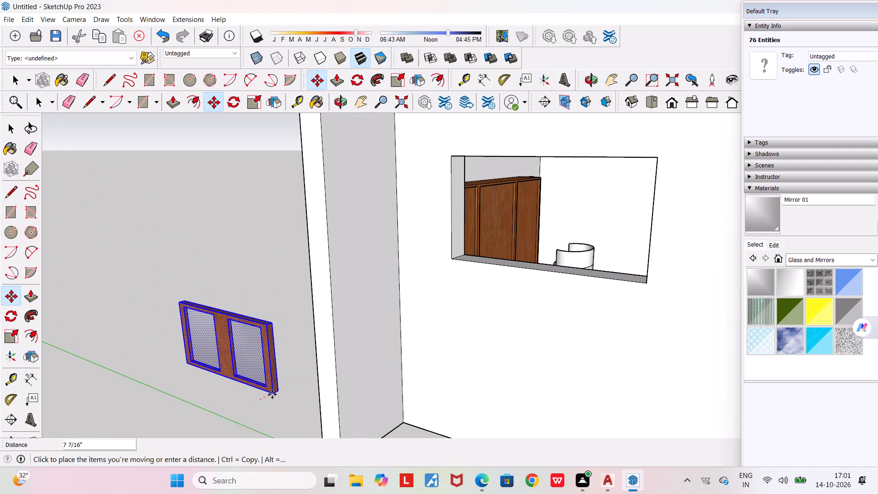
click(271, 401)
Scale the window copy's height slightly upward from its top along the blue axis.
click(10, 336)
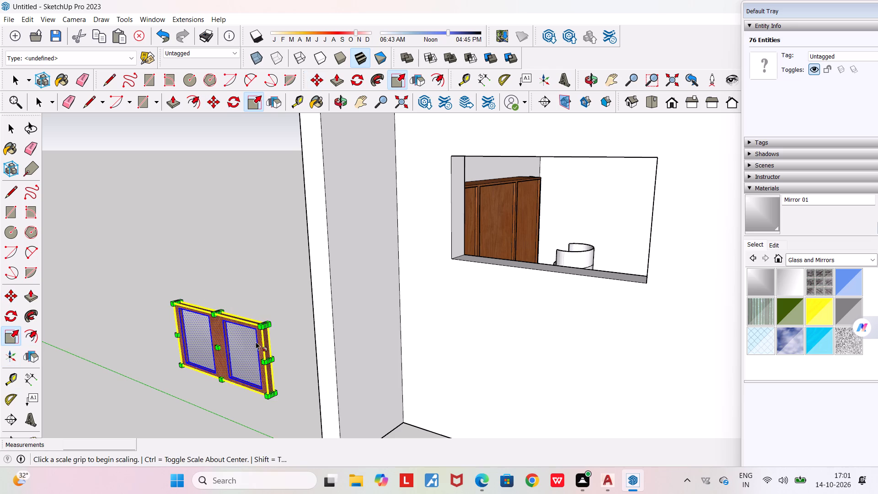
scroll(258, 322, up, 4)
scroll(187, 303, up, 2)
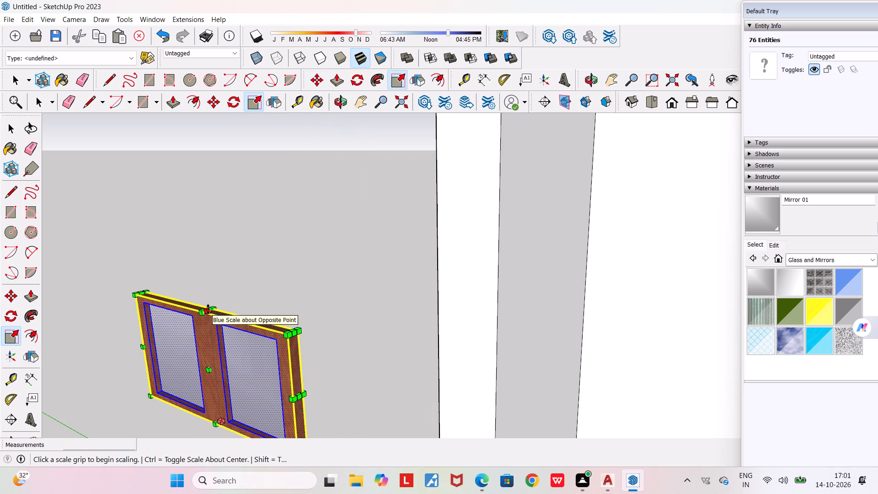
click(208, 309)
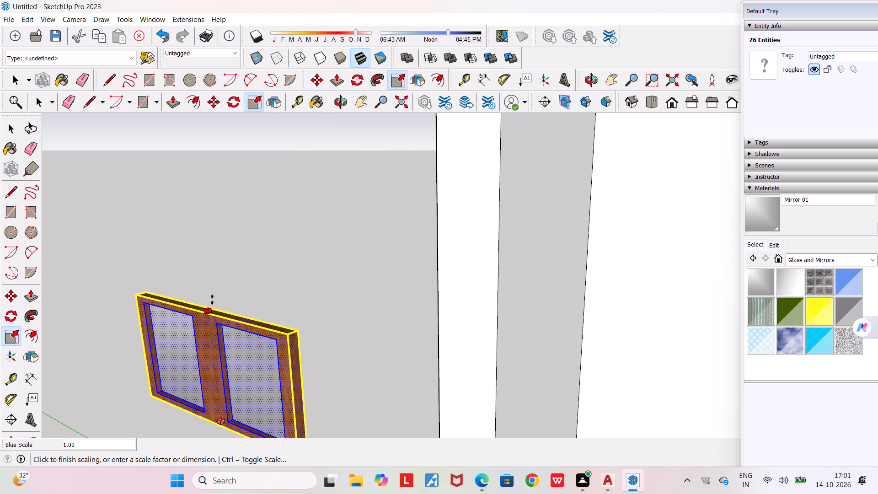
click(211, 298)
Move the resized window copy over the bedroom wall's larger opening to recheck the fit, and set it down outside beside the wall.
scroll(250, 347, up, 1)
middle_drag(250, 347, 241, 338)
scroll(241, 338, down, 2)
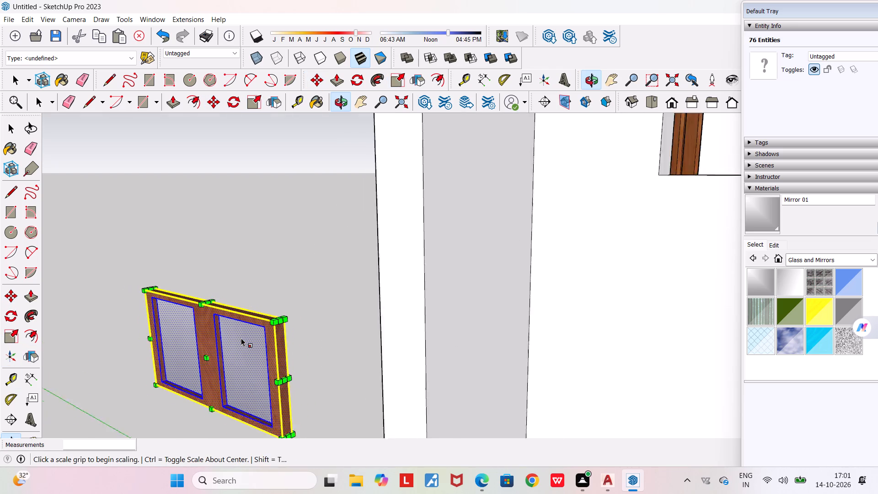
scroll(241, 338, down, 2)
key(m)
key(Return)
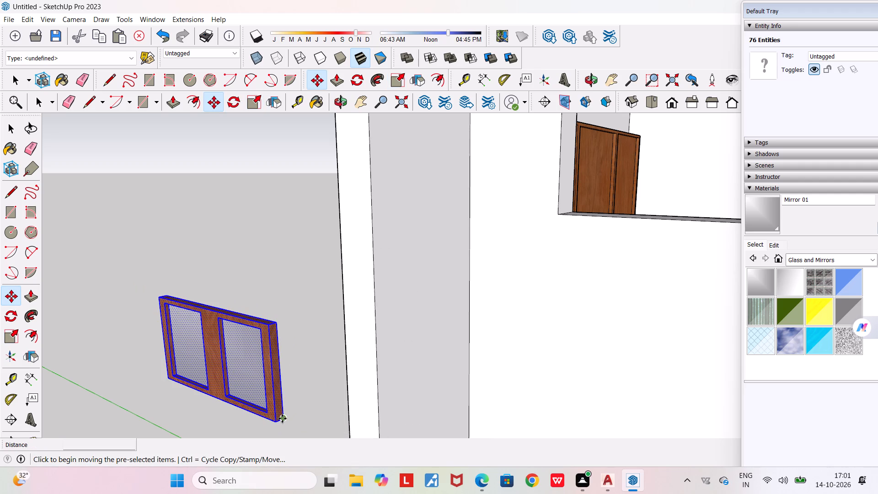
click(278, 420)
middle_drag(553, 369, 459, 424)
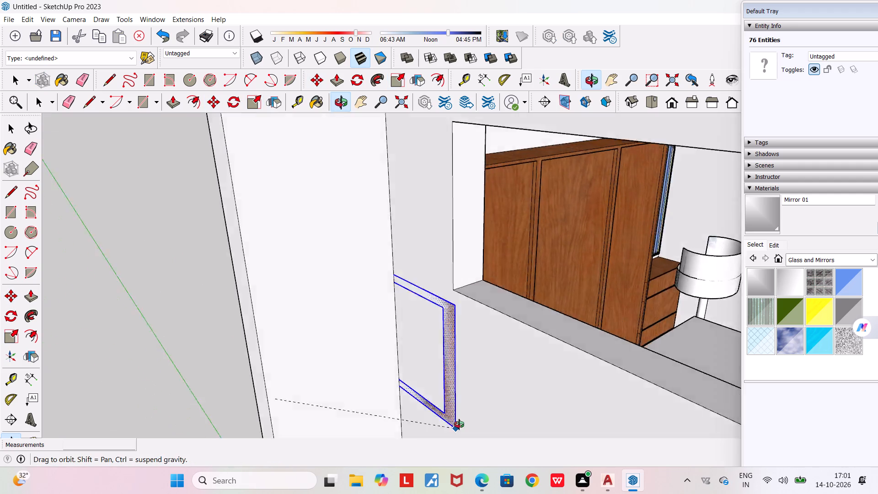
middle_drag(459, 424, 473, 413)
scroll(473, 413, down, 5)
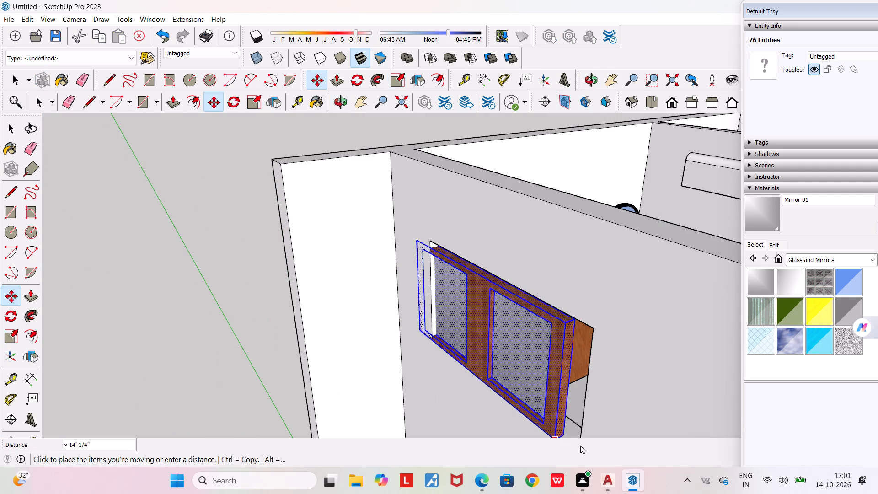
middle_drag(594, 421, 604, 376)
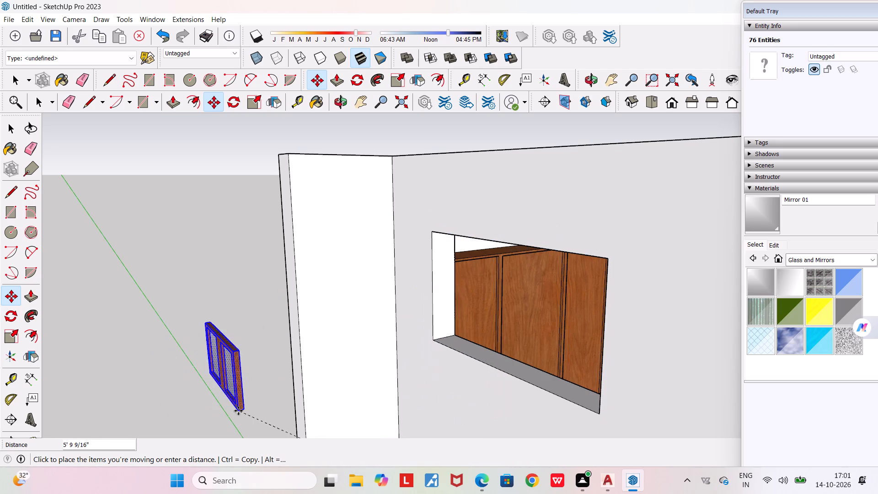
click(199, 431)
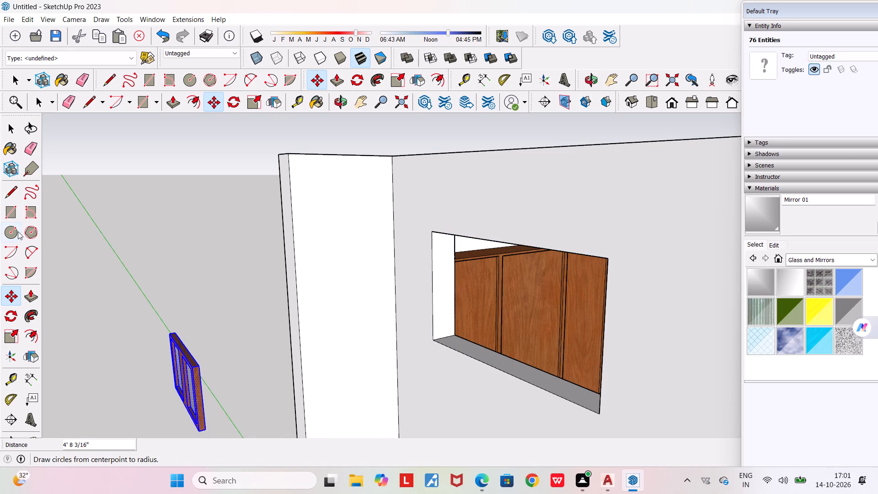
Stretch the window copy's height slightly further from its top along the blue axis.
click(7, 335)
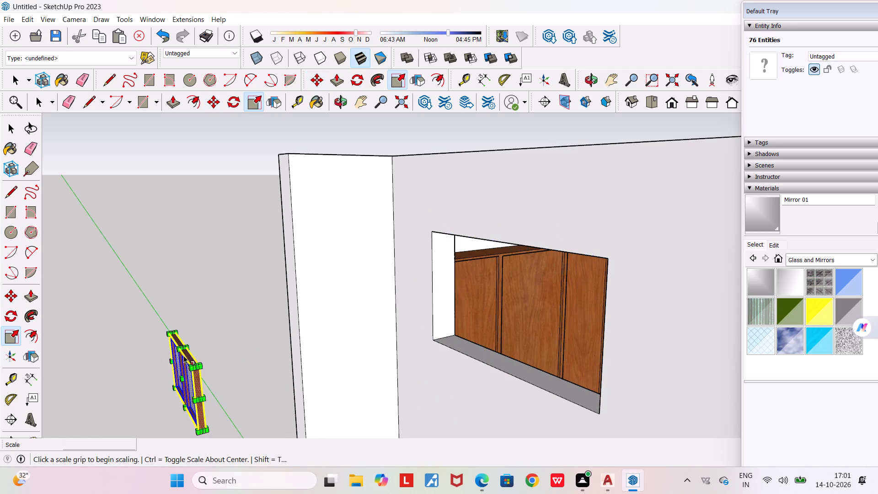
scroll(182, 344, up, 13)
click(185, 350)
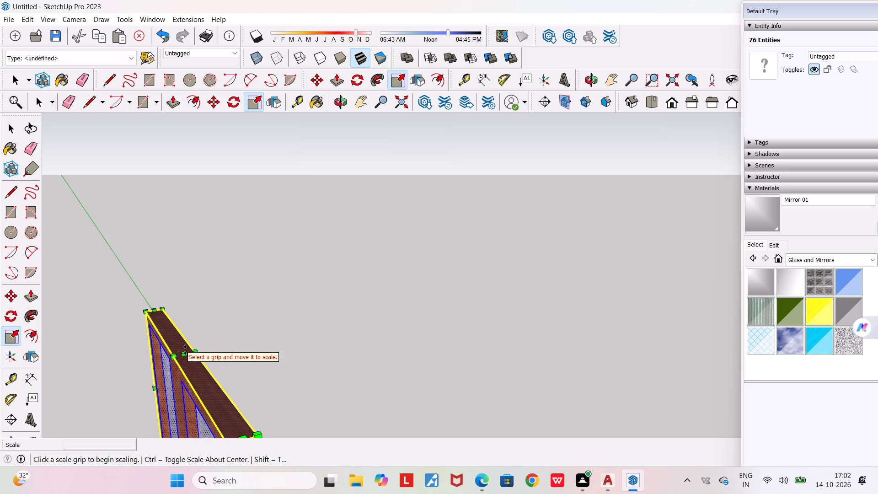
click(184, 354)
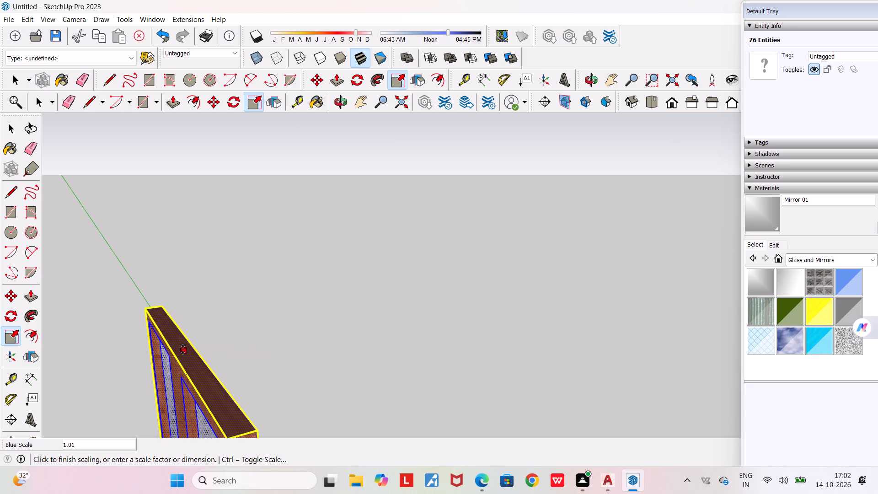
click(182, 344)
Move the window copy by its lower corner to a spot on the open ground outside the bedroom wall.
scroll(176, 342, down, 3)
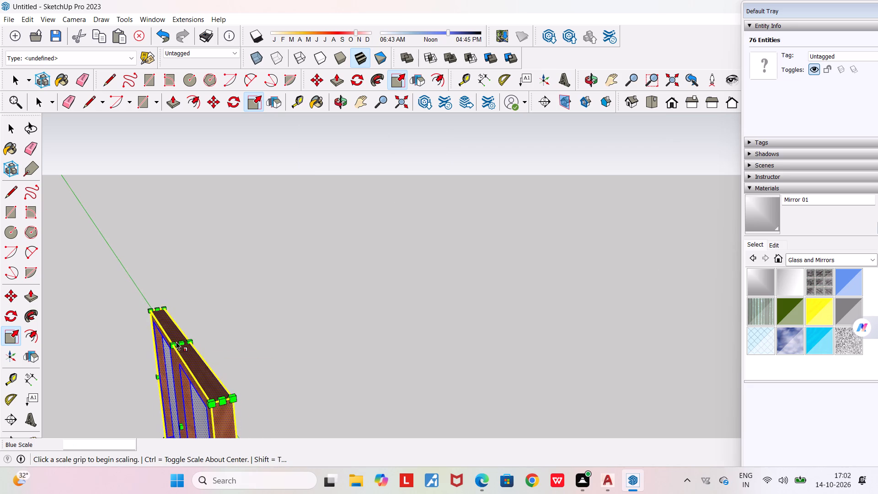
scroll(176, 342, down, 16)
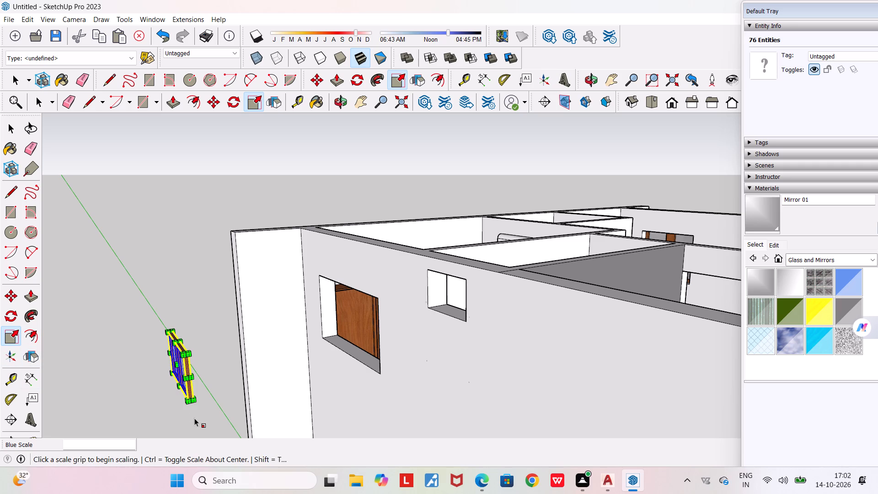
key(m)
scroll(187, 409, up, 2)
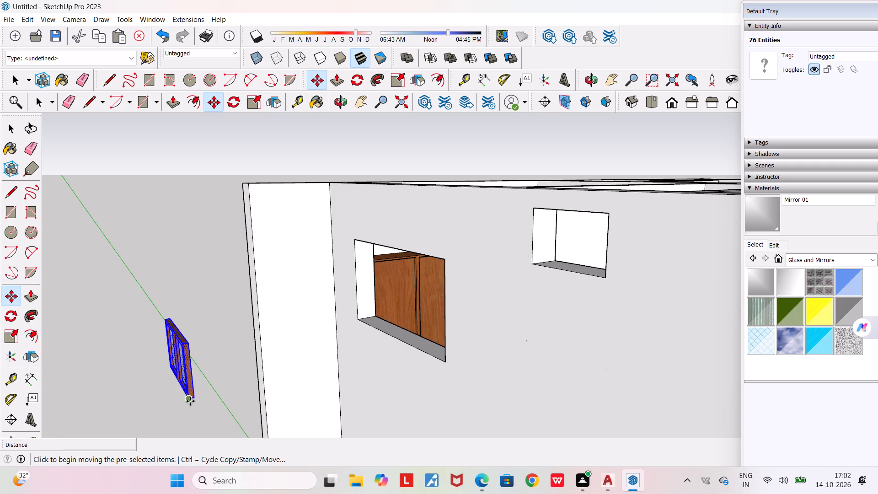
click(190, 401)
scroll(447, 365, up, 5)
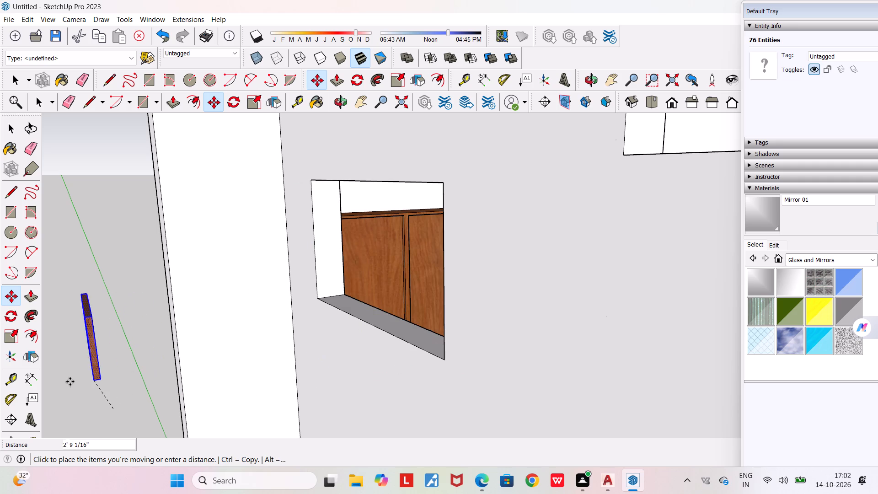
click(105, 398)
Stretch the window copy's height slightly more from its top along the blue axis.
scroll(89, 374, up, 1)
middle_drag(101, 374, 144, 370)
scroll(140, 366, down, 3)
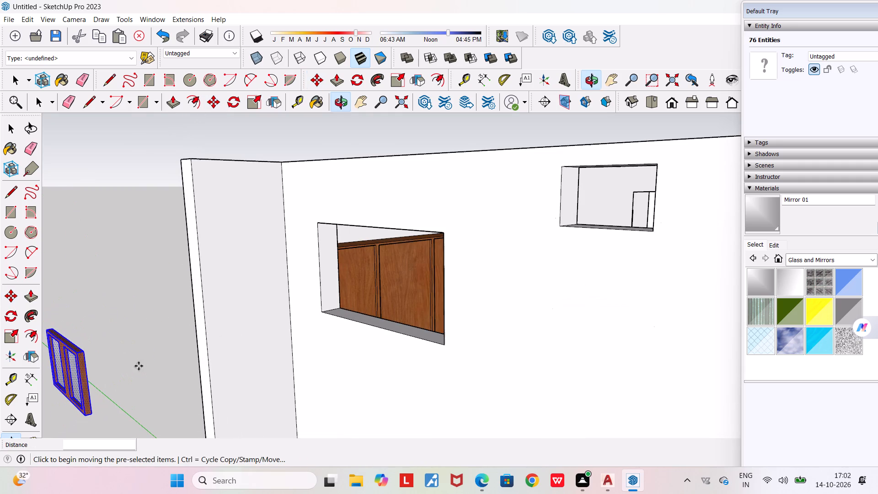
click(16, 334)
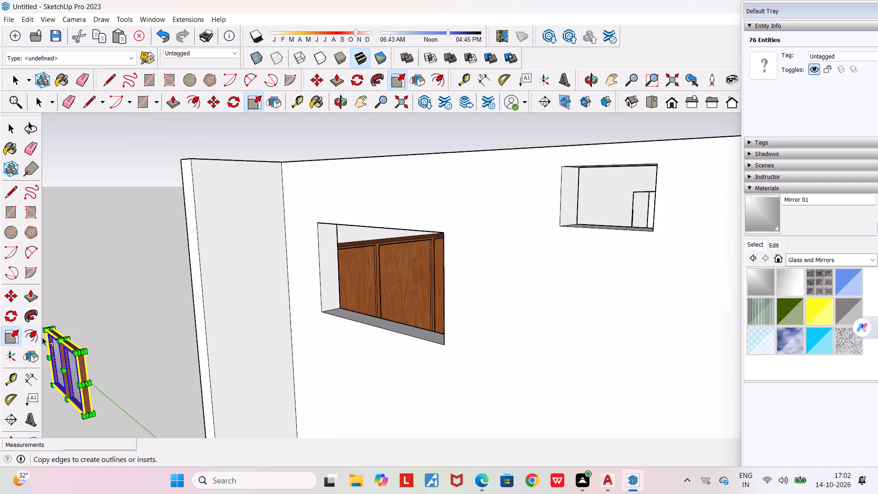
scroll(60, 336, up, 10)
click(67, 341)
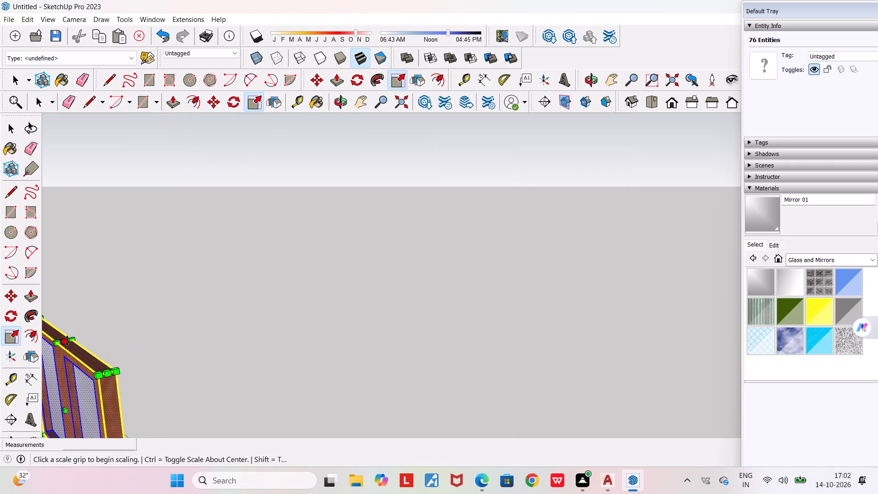
click(67, 336)
scroll(87, 358, down, 12)
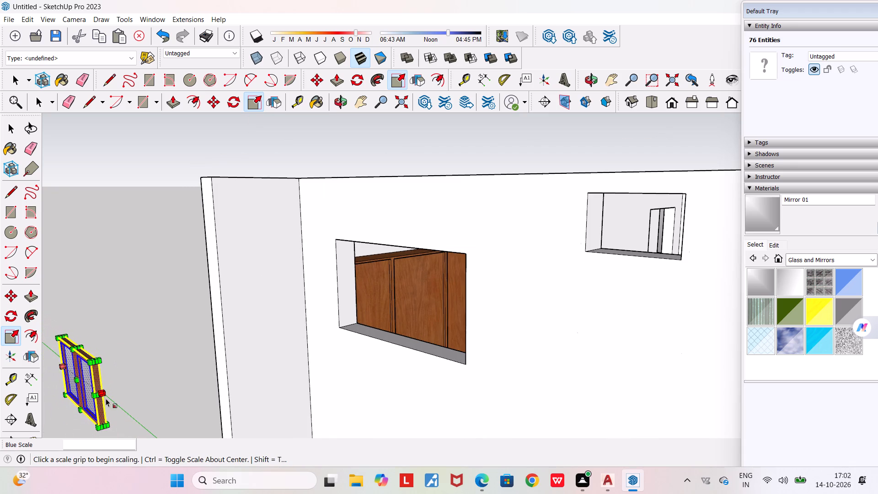
Move the window copy by its lower corner onto the lower corner of the bedroom wall's larger opening and clear the selection.
key(m)
key(Return)
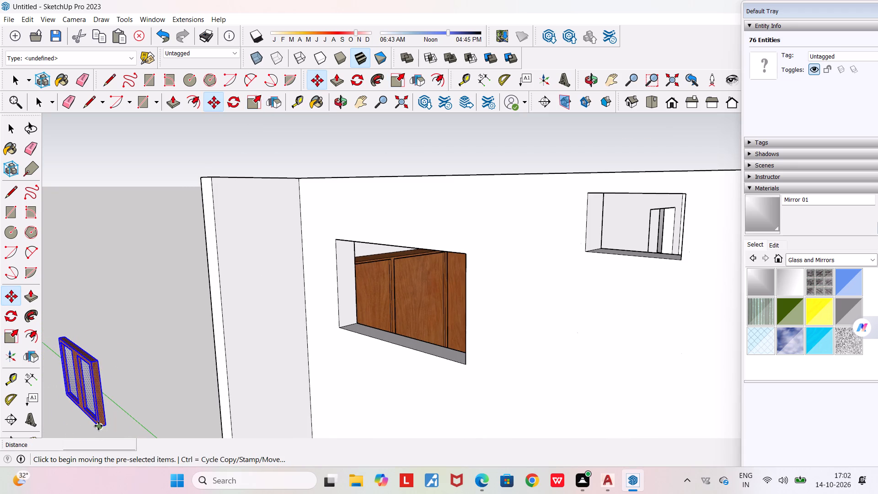
click(98, 426)
scroll(466, 373, up, 3)
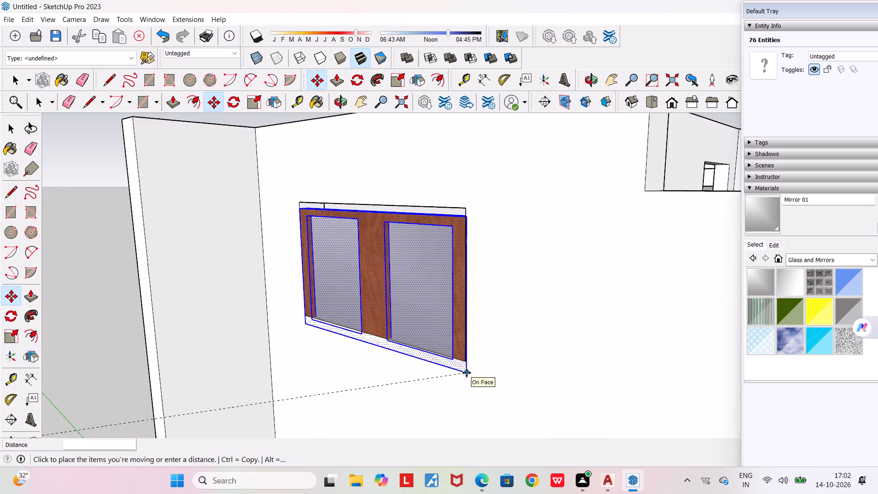
scroll(466, 373, up, 2)
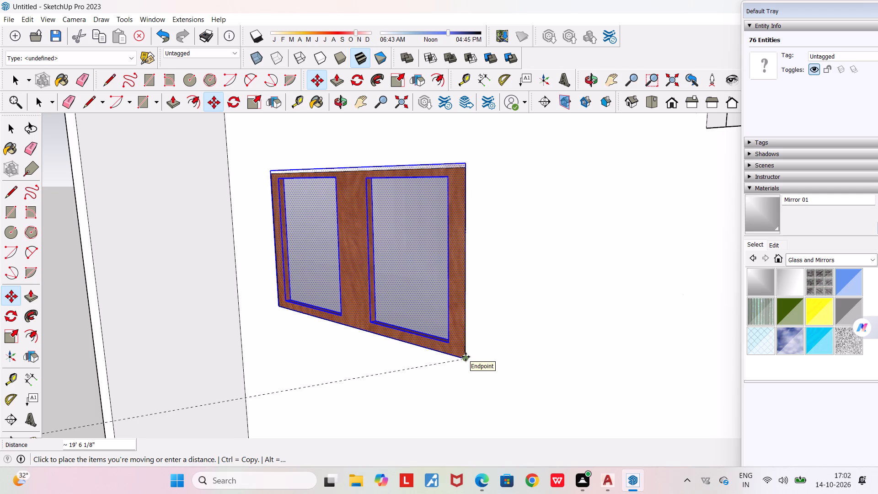
click(466, 357)
scroll(423, 376, down, 15)
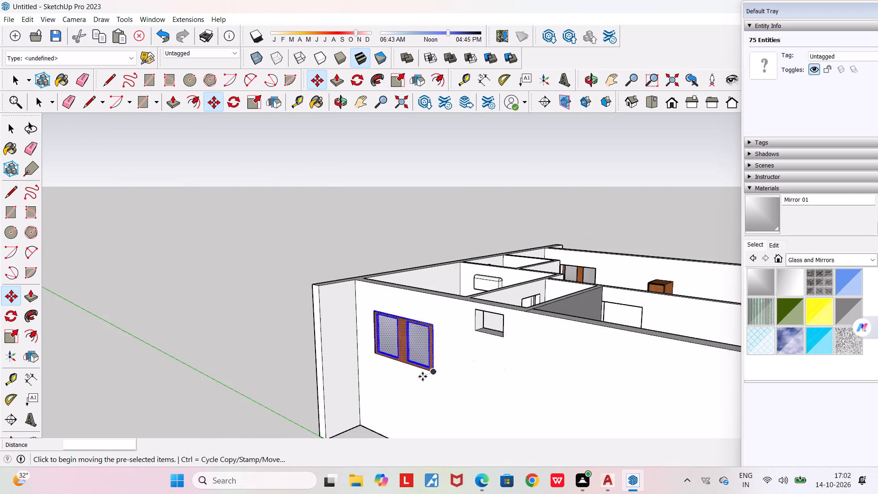
key(space)
click(191, 328)
Inspect how the fitted window sits in the bedroom wall opening and look around the house's other walls and openings.
middle_drag(222, 384, 278, 369)
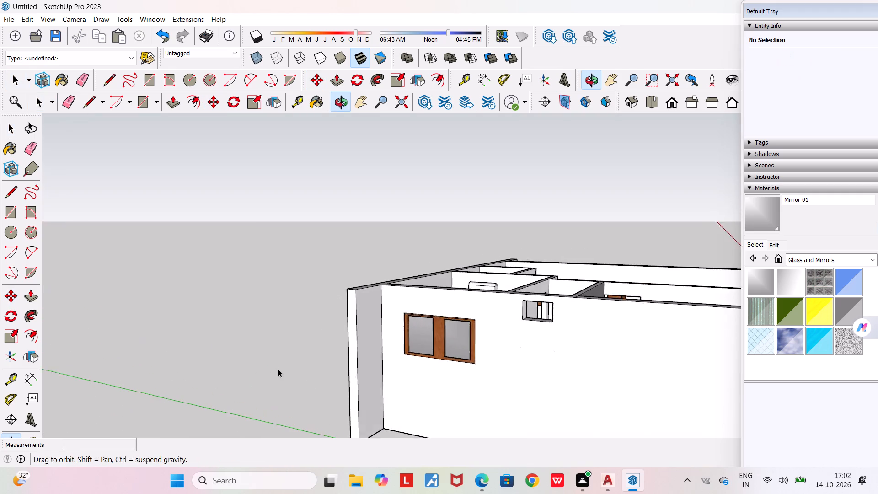
middle_drag(278, 369, 279, 369)
middle_drag(398, 361, 118, 433)
scroll(118, 433, down, 4)
middle_drag(311, 395, 72, 437)
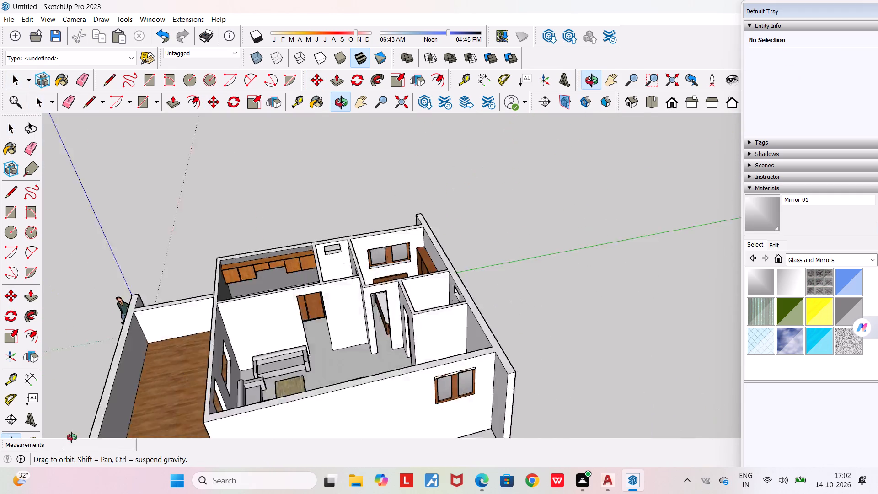
middle_drag(72, 437, 0, 436)
middle_drag(477, 391, 1, 303)
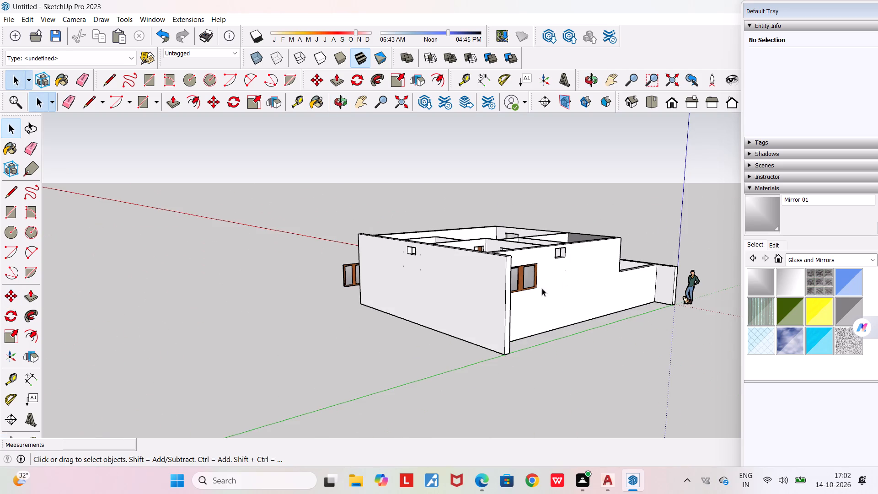
scroll(517, 294, up, 6)
middle_drag(509, 302, 402, 310)
scroll(424, 279, up, 5)
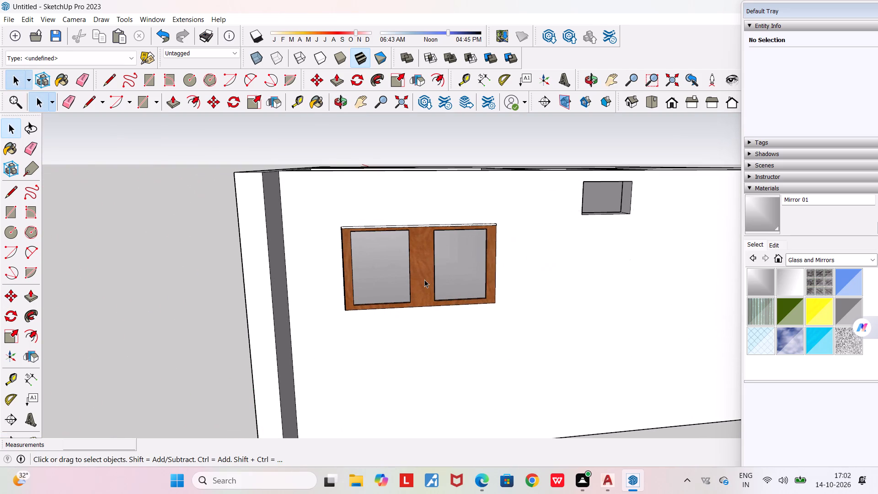
scroll(460, 246, up, 5)
scroll(408, 223, up, 7)
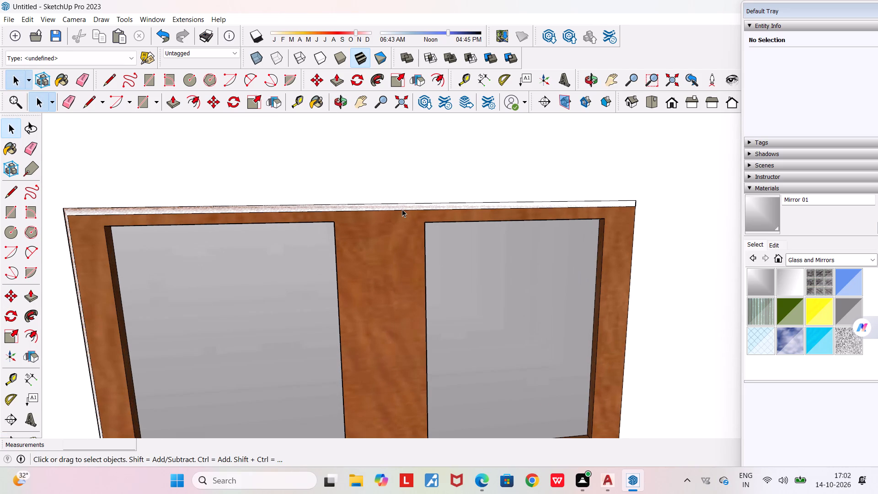
scroll(399, 211, down, 5)
middle_drag(394, 257, 400, 416)
scroll(396, 415, down, 10)
middle_drag(372, 358, 66, 331)
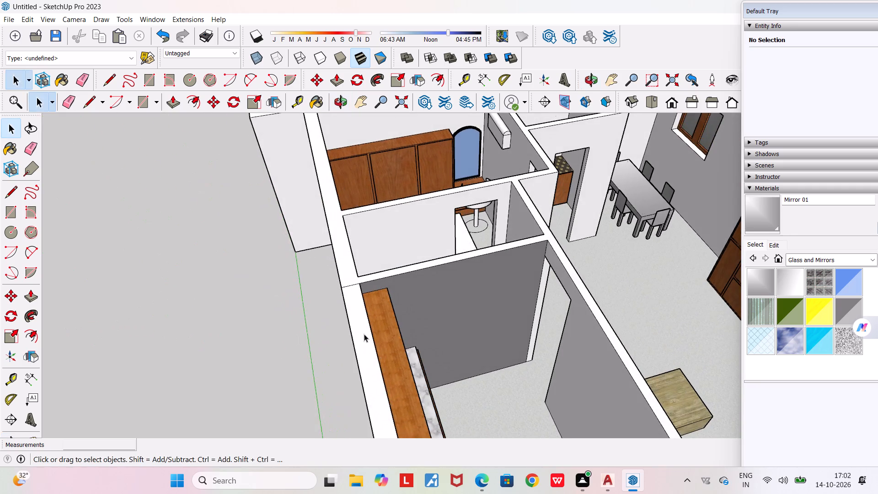
middle_drag(363, 333, 423, 247)
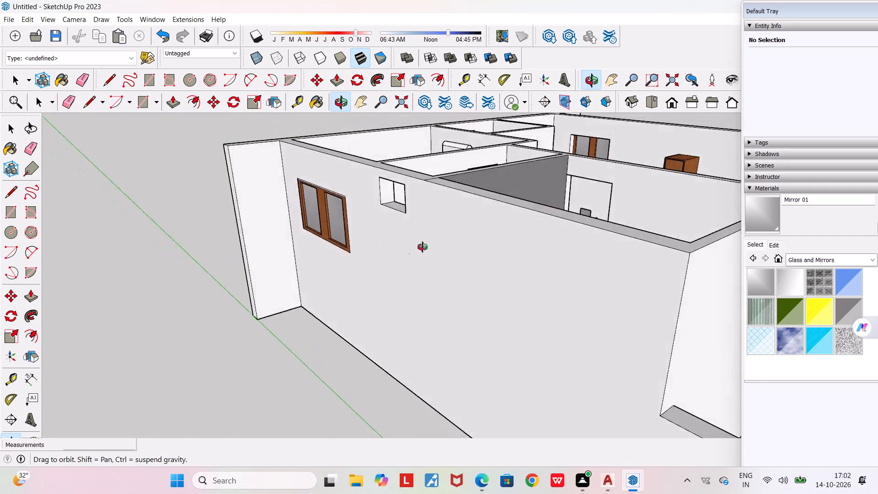
middle_drag(423, 247, 238, 212)
scroll(238, 212, down, 7)
middle_drag(438, 259, 194, 301)
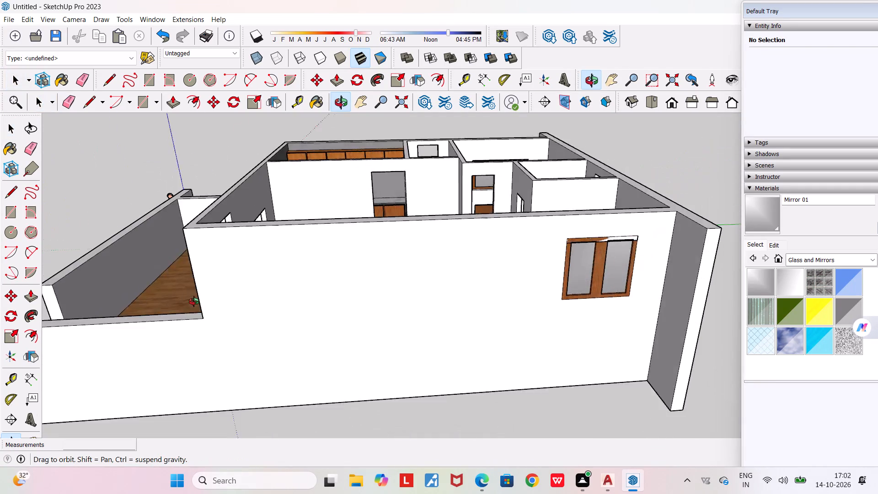
middle_drag(194, 301, 80, 329)
scroll(80, 329, down, 10)
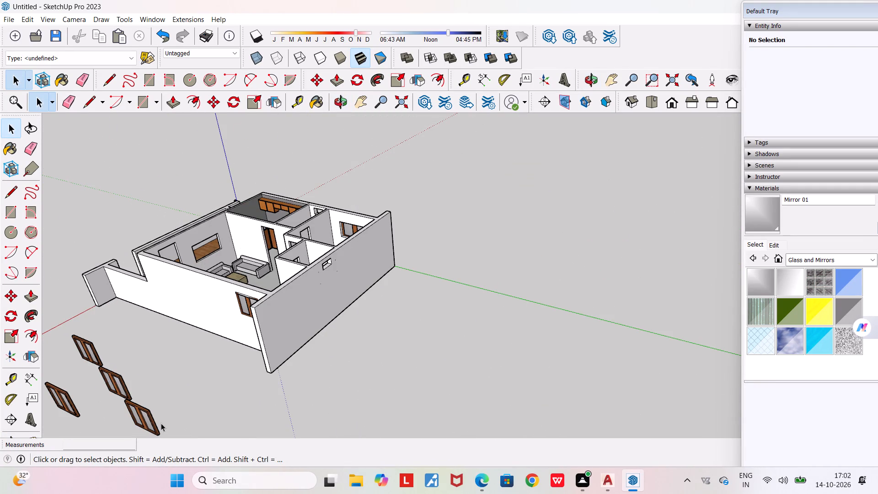
Rotate the end spare window copy outside the house about 94° horizontally around its lower corner.
click(150, 418)
scroll(150, 418, up, 4)
triple_click(137, 405)
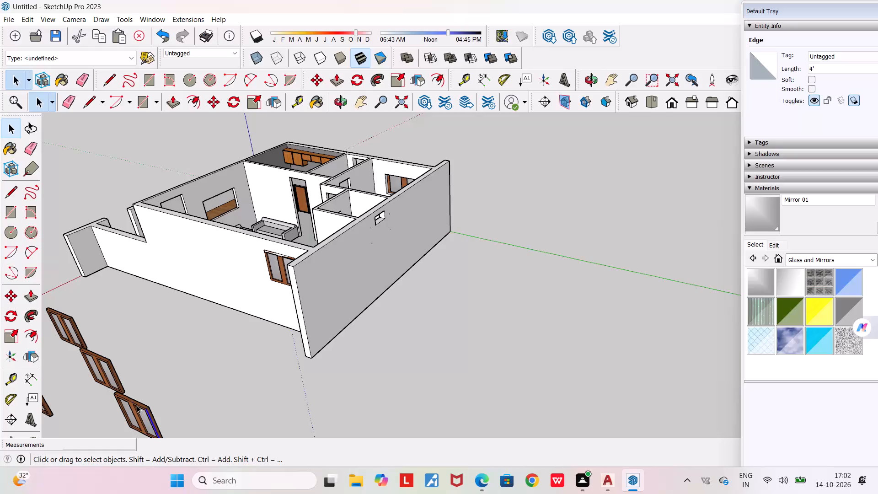
scroll(137, 405, down, 4)
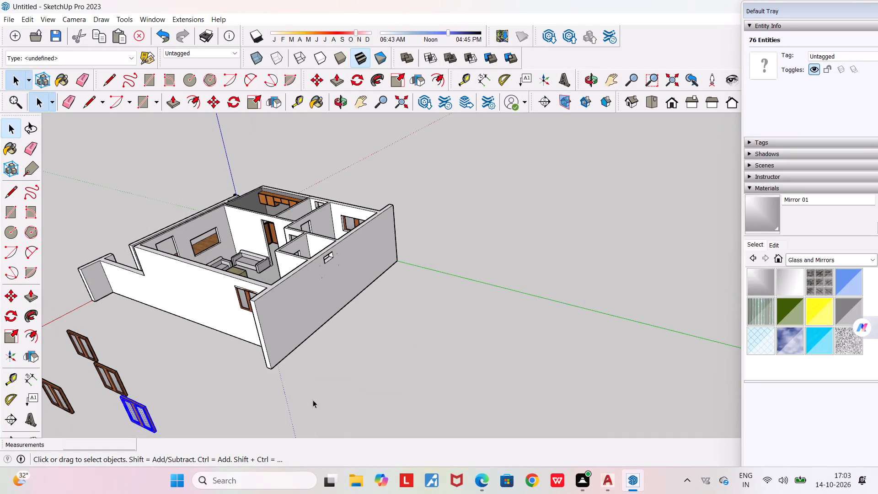
middle_drag(343, 364, 154, 414)
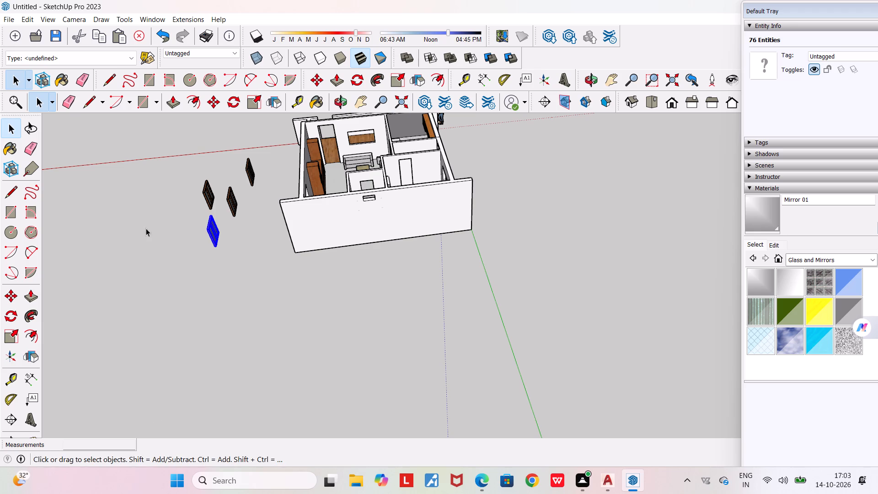
click(11, 320)
scroll(217, 240, up, 11)
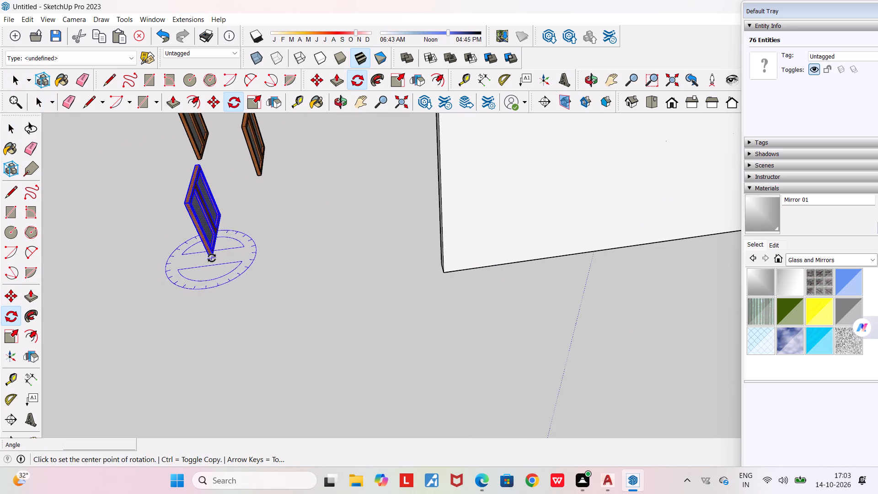
click(212, 255)
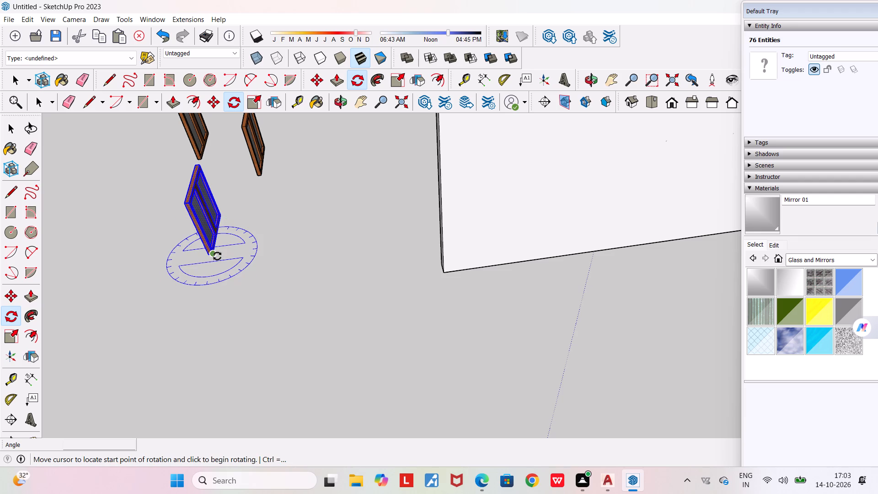
click(135, 254)
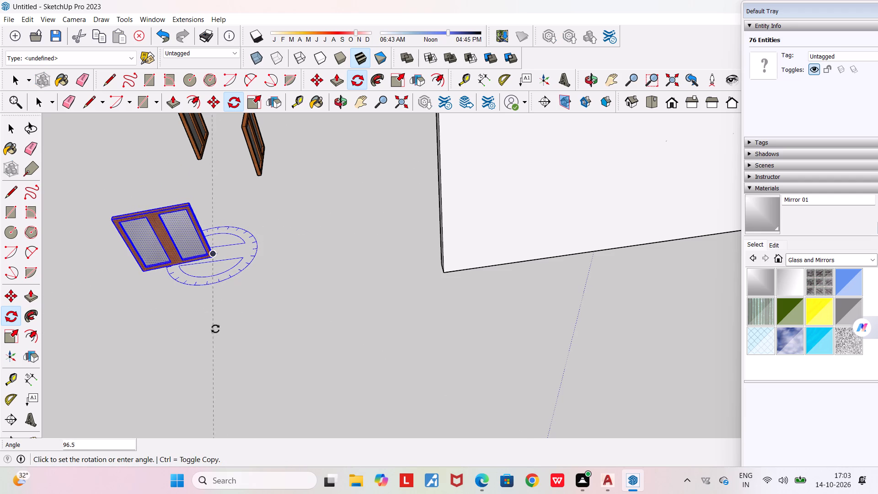
click(198, 430)
key(space)
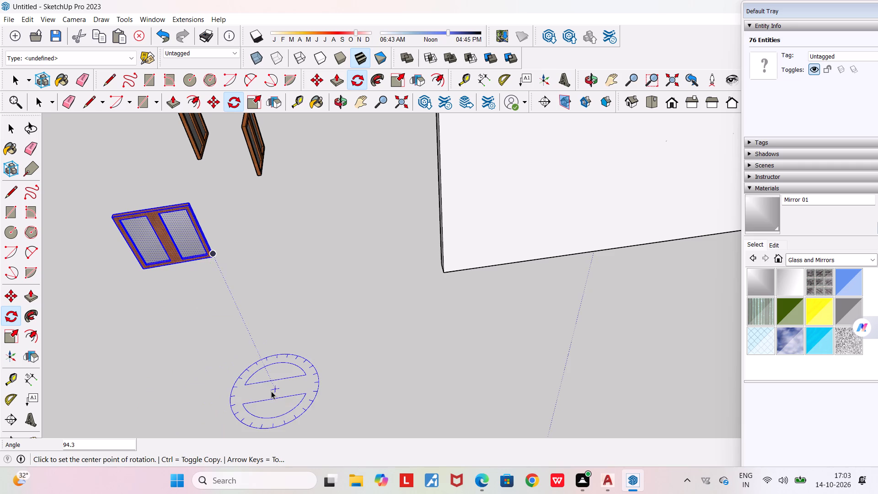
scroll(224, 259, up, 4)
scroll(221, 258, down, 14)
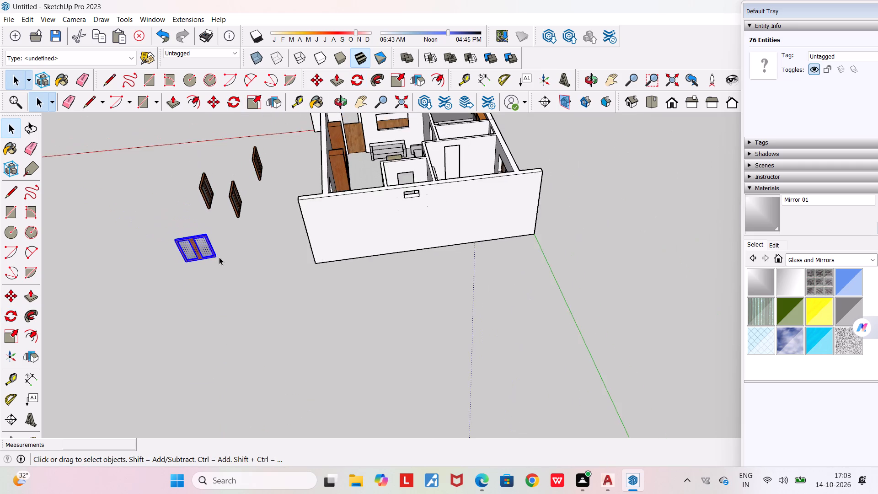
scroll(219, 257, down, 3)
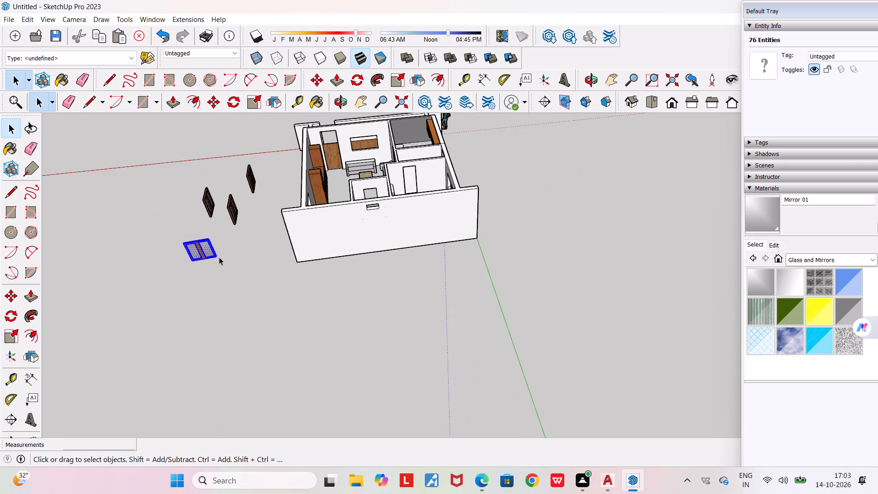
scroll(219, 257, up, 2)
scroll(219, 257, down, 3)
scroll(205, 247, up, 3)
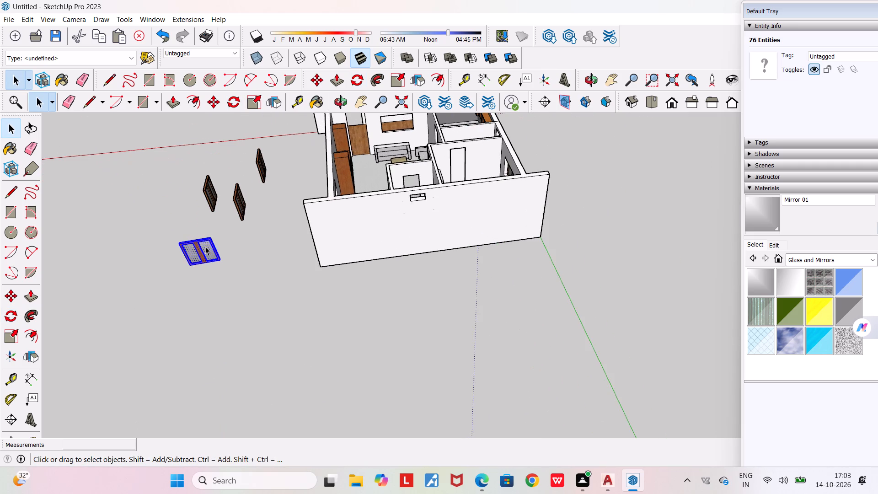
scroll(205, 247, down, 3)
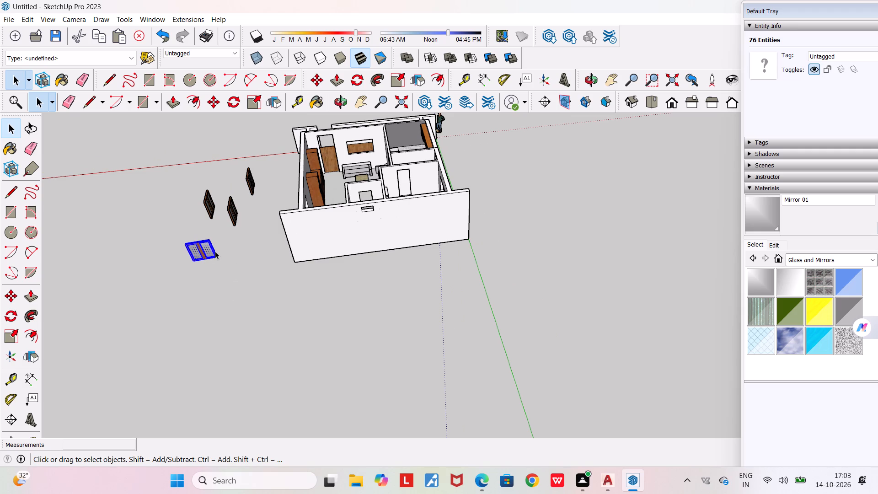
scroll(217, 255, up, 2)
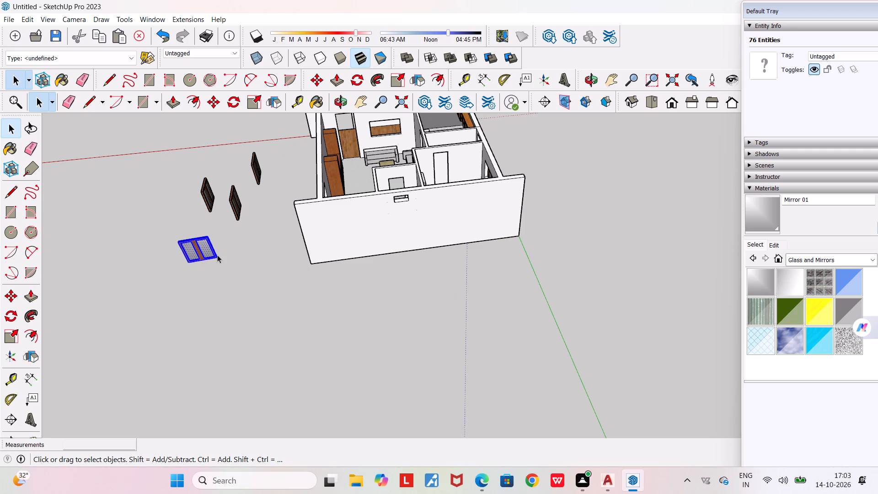
Scale the rotated window copy by about 1.50 along the red axis, 1.17 in height, and a further 1.16 along the red axis.
click(5, 335)
scroll(213, 236, up, 5)
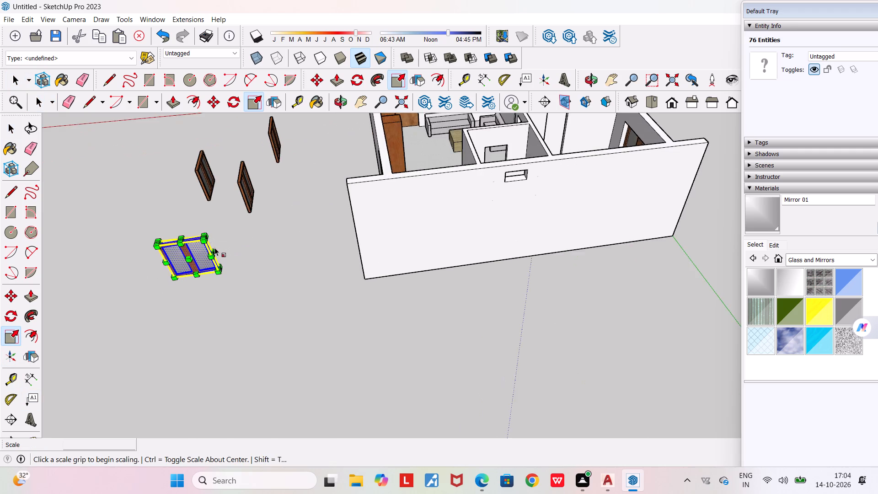
scroll(215, 248, up, 8)
click(213, 253)
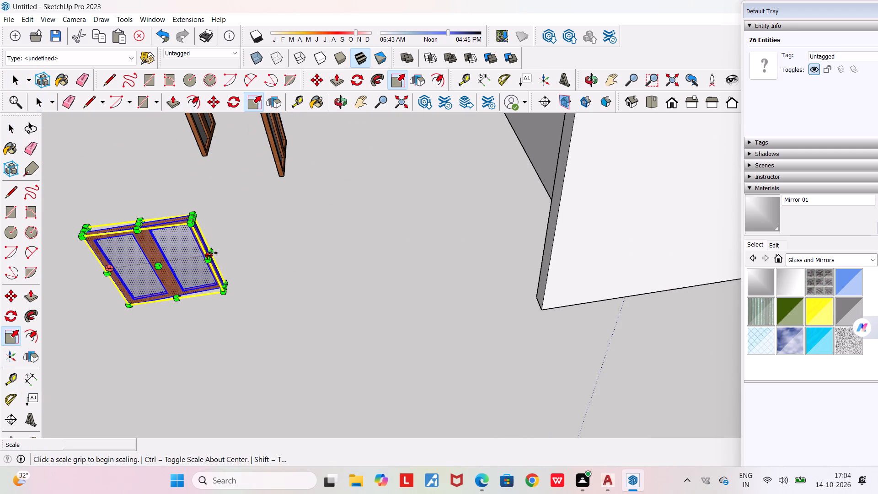
click(260, 252)
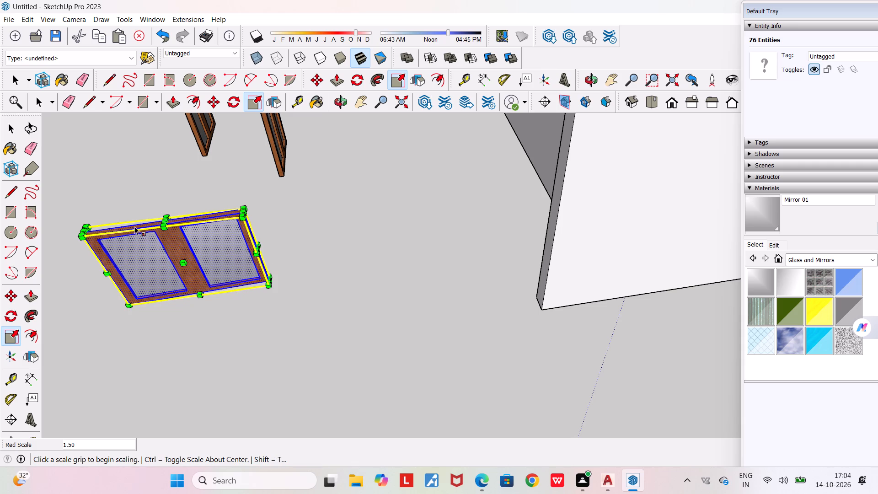
click(167, 220)
click(162, 208)
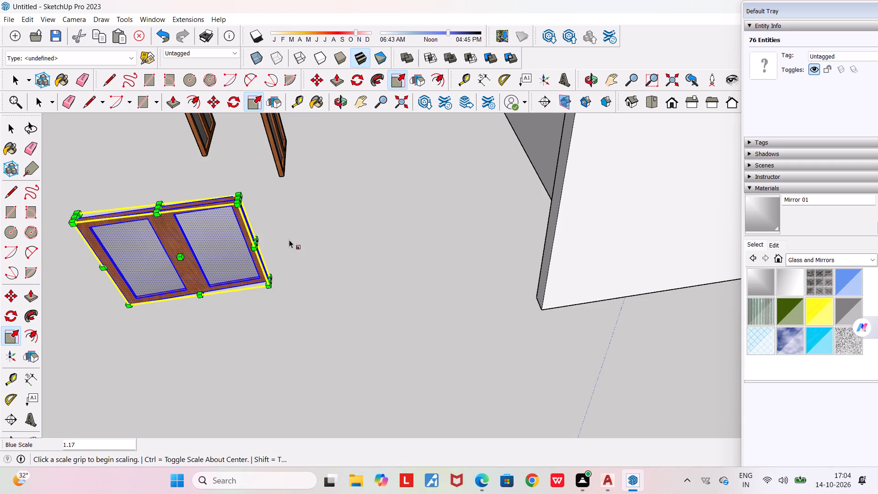
click(258, 241)
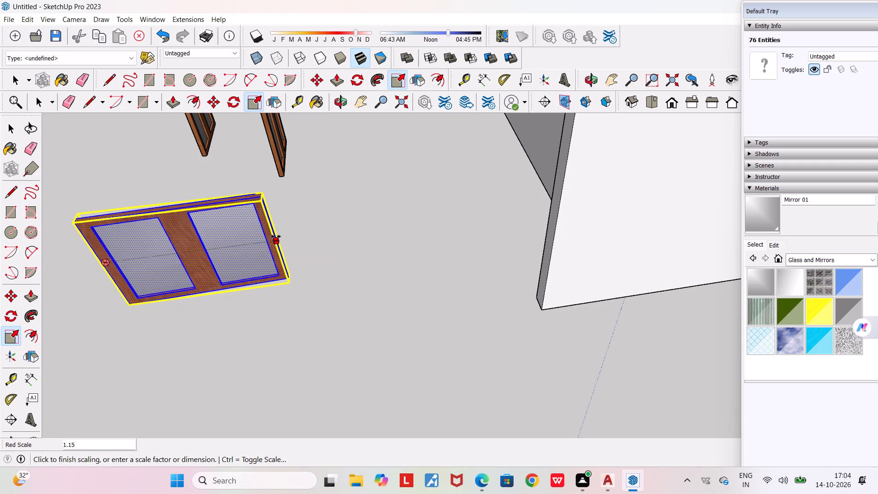
click(277, 236)
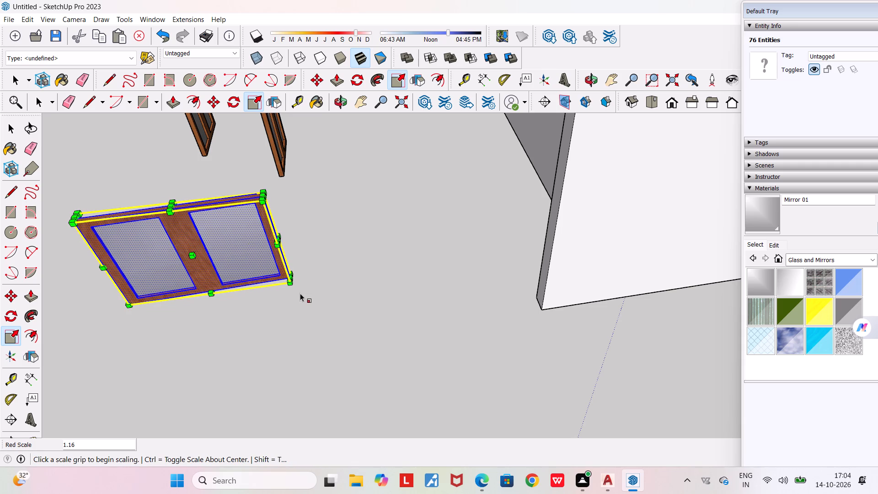
Move the scaled window copy by its lower corner to the open ground outside the wood-floored terrace, near the living room wall.
key(m)
key(shift+Return)
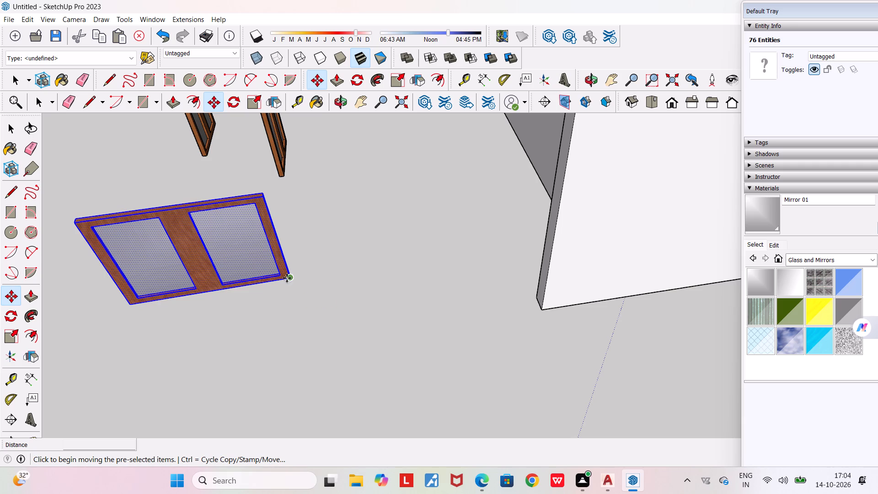
click(287, 278)
middle_drag(267, 298, 225, 341)
scroll(225, 341, down, 9)
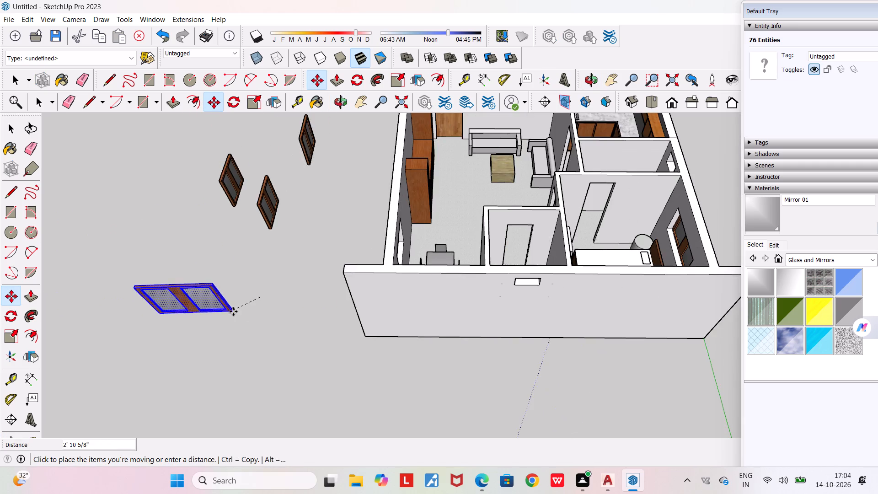
middle_drag(240, 313, 685, 257)
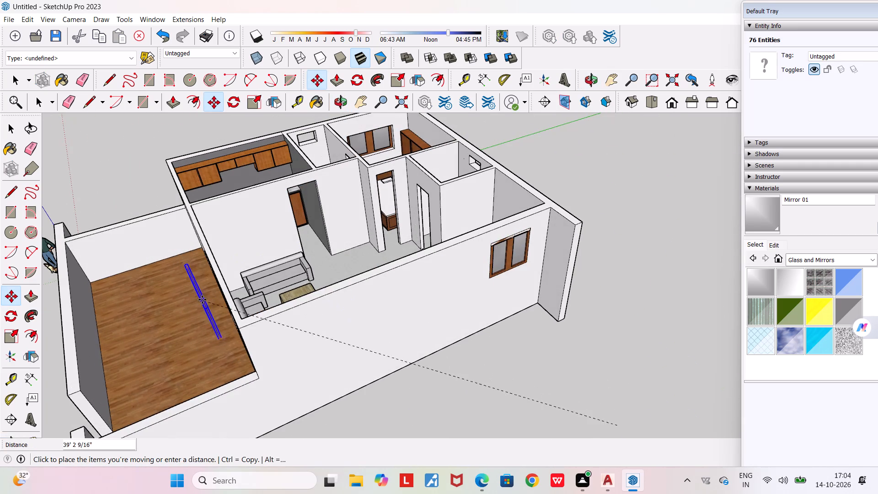
middle_drag(241, 280, 370, 240)
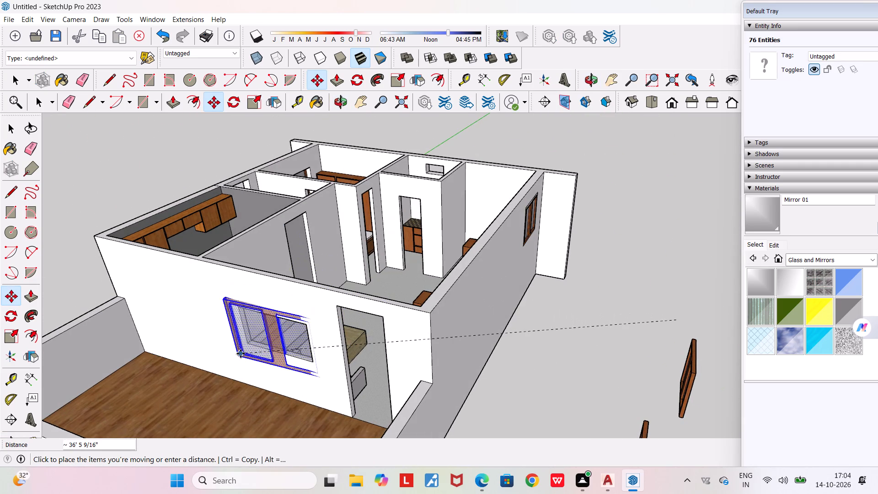
scroll(241, 354, up, 4)
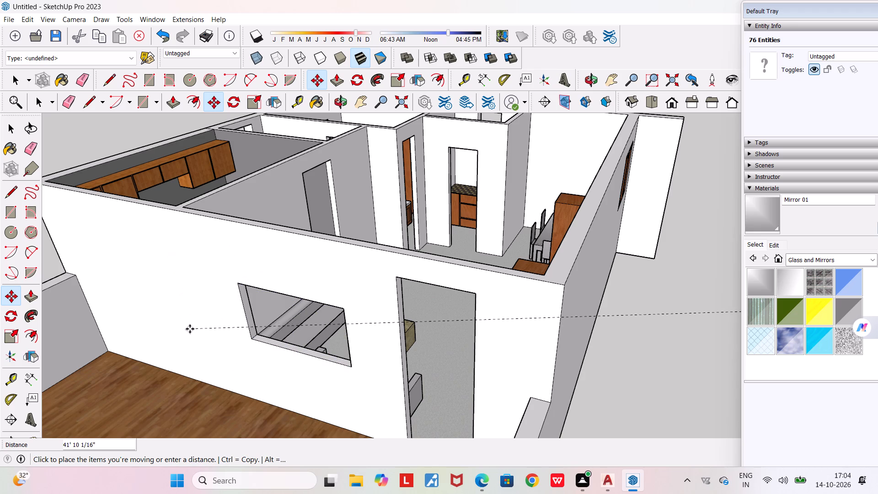
middle_drag(186, 326, 217, 274)
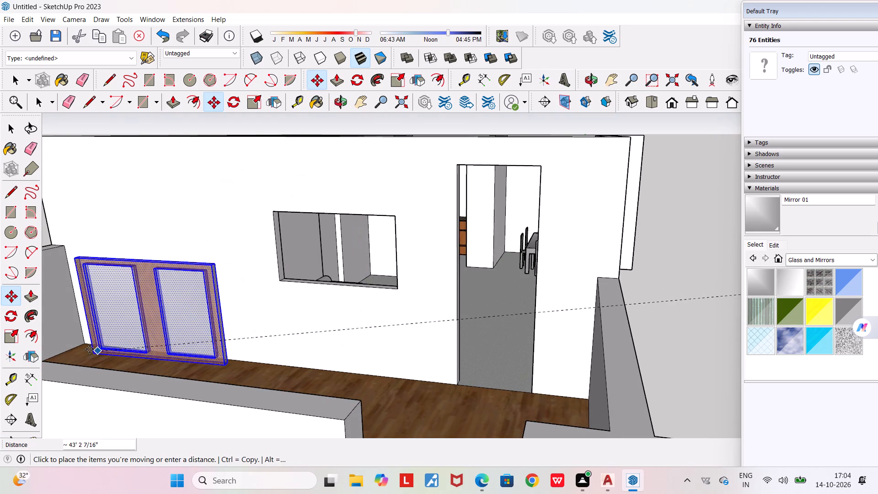
middle_drag(70, 350, 17, 363)
scroll(17, 363, down, 3)
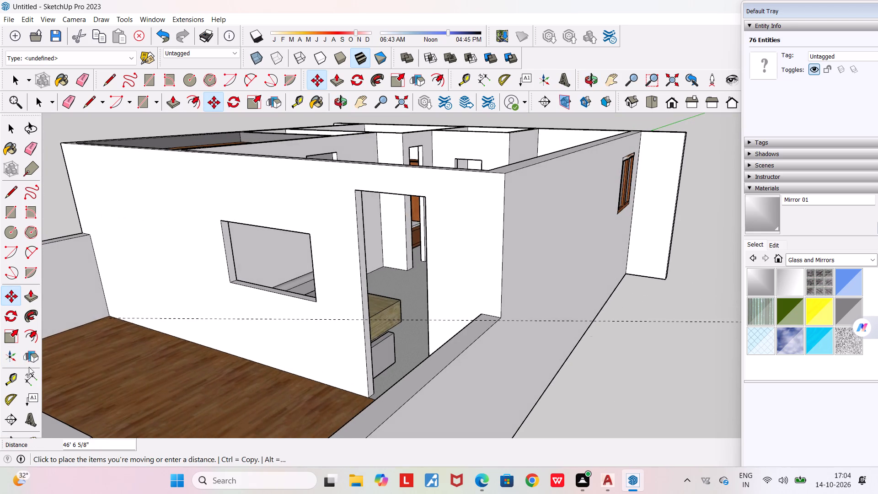
middle_drag(48, 296, 46, 295)
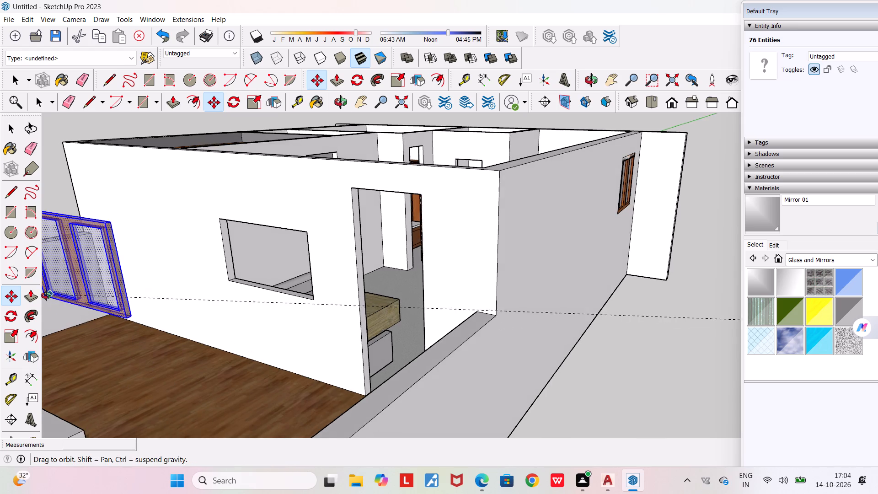
middle_drag(46, 295, 21, 299)
scroll(21, 299, down, 4)
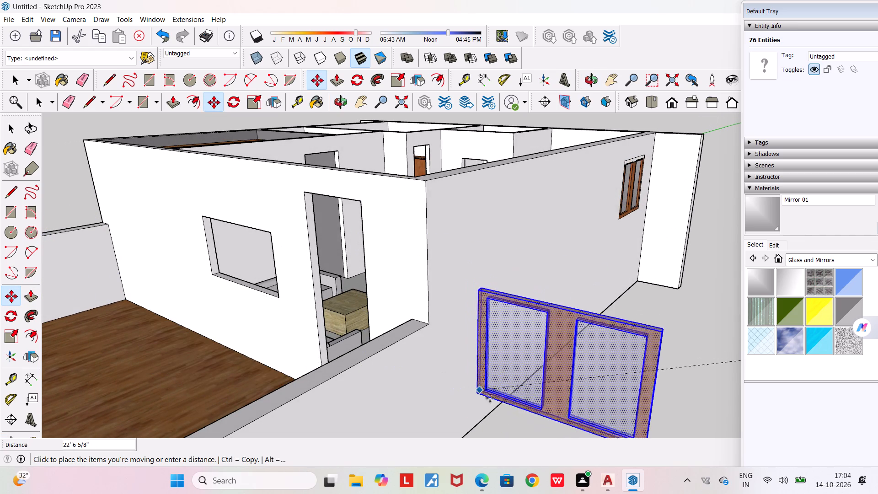
click(528, 412)
Scale the window copy by about 0.91 along the red axis and slightly reduce its height.
middle_drag(533, 386, 587, 354)
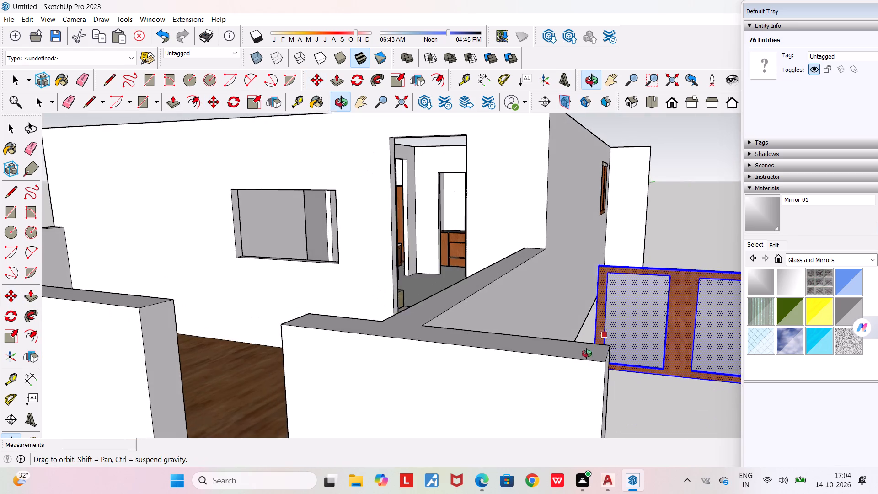
middle_drag(587, 354, 587, 354)
scroll(587, 354, down, 4)
middle_drag(639, 382, 657, 395)
scroll(658, 398, down, 3)
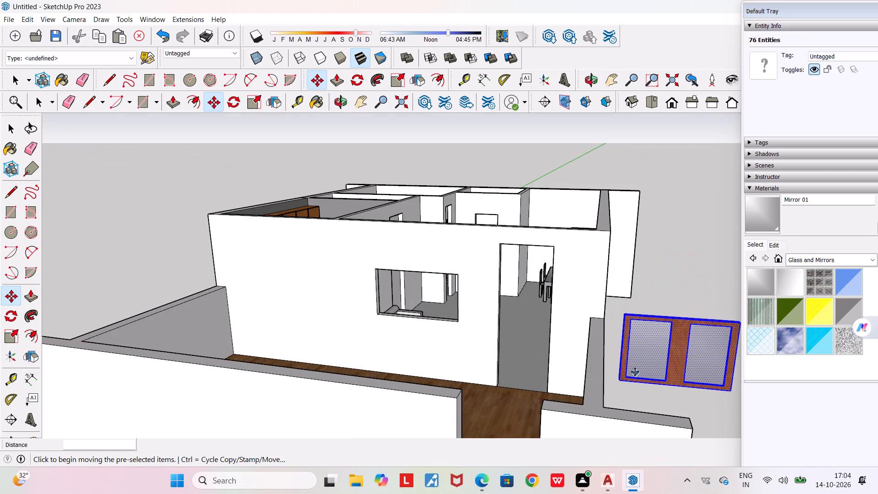
middle_drag(651, 312, 603, 304)
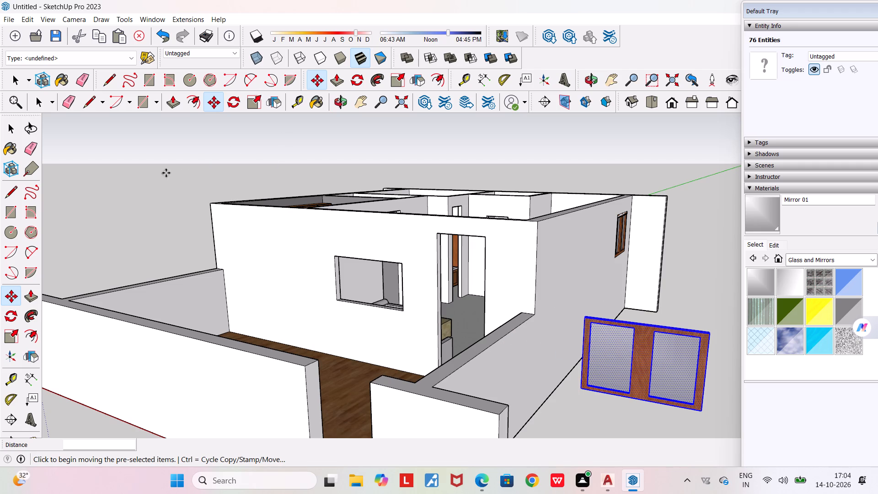
click(395, 77)
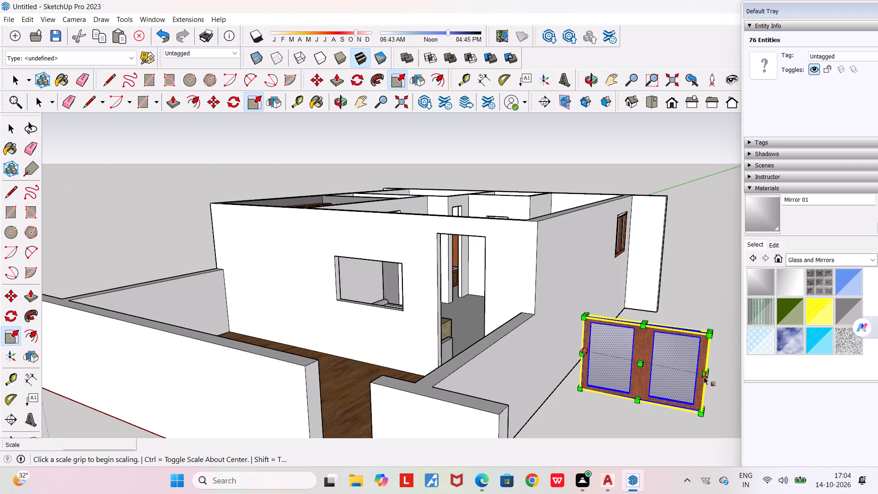
scroll(707, 379, up, 7)
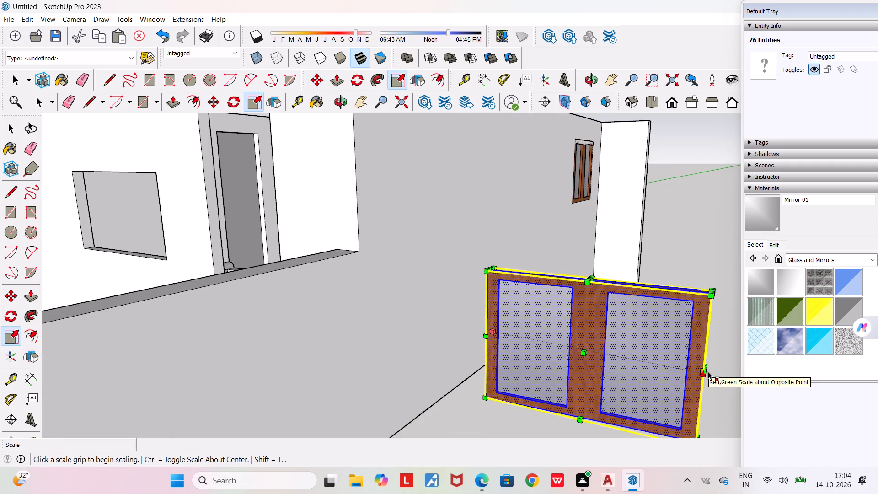
middle_drag(702, 371, 644, 373)
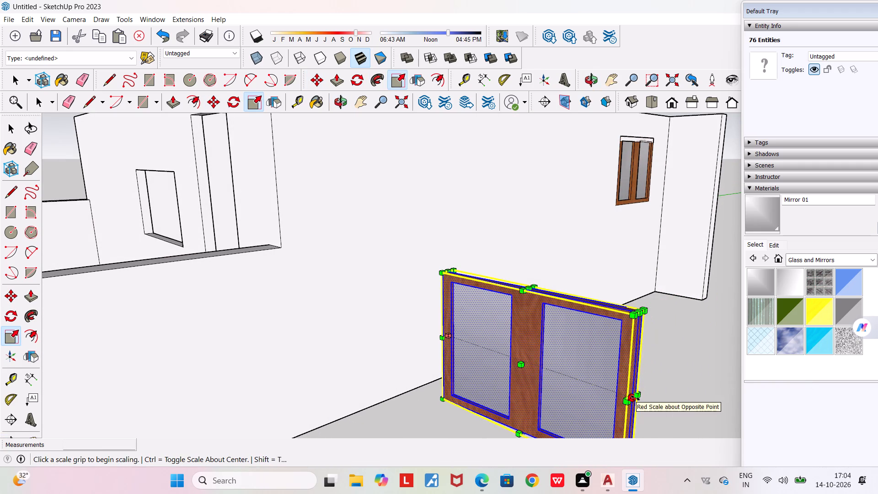
click(636, 398)
click(610, 385)
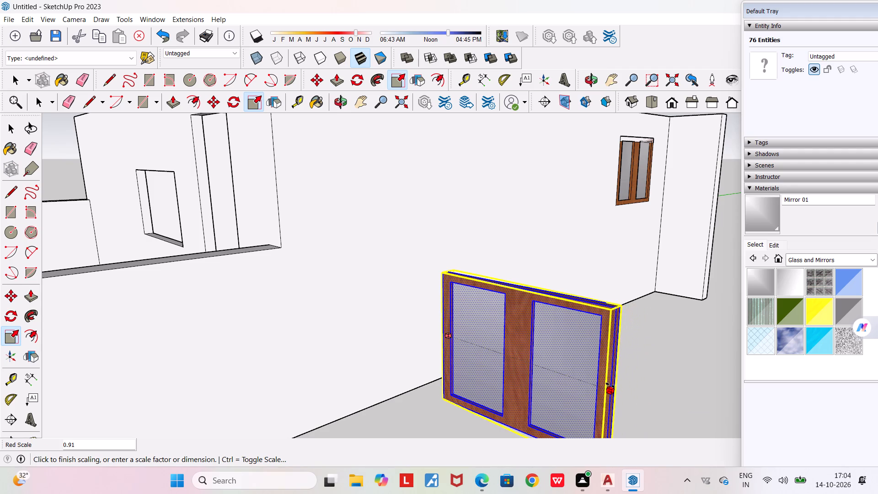
scroll(525, 287, up, 2)
click(521, 288)
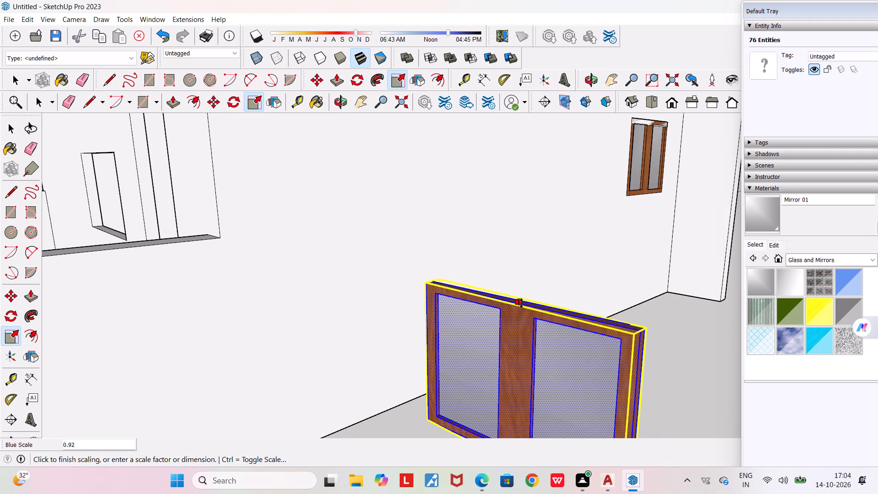
click(521, 311)
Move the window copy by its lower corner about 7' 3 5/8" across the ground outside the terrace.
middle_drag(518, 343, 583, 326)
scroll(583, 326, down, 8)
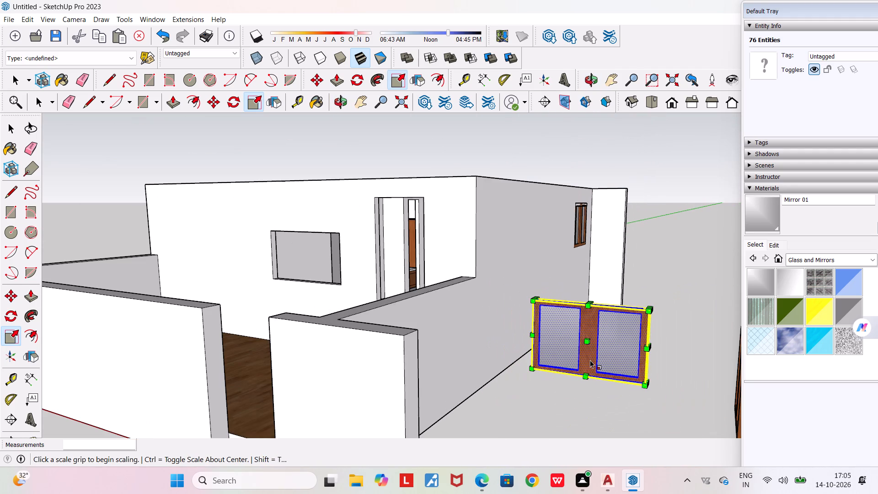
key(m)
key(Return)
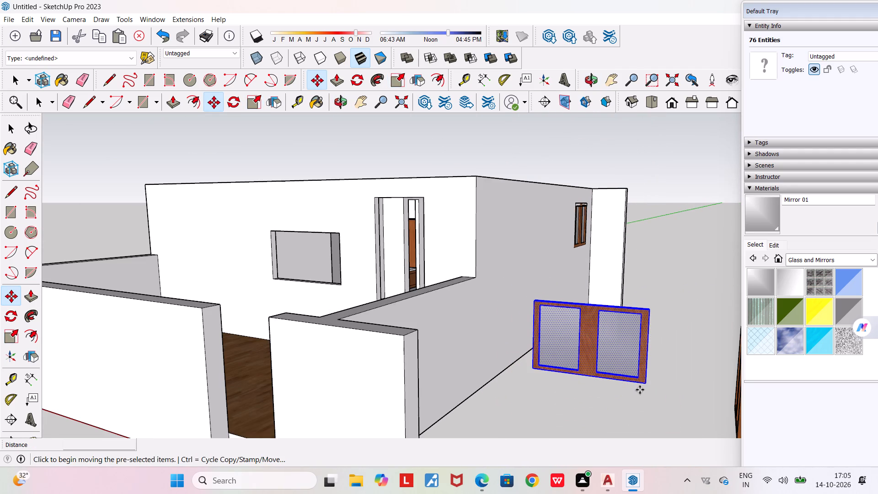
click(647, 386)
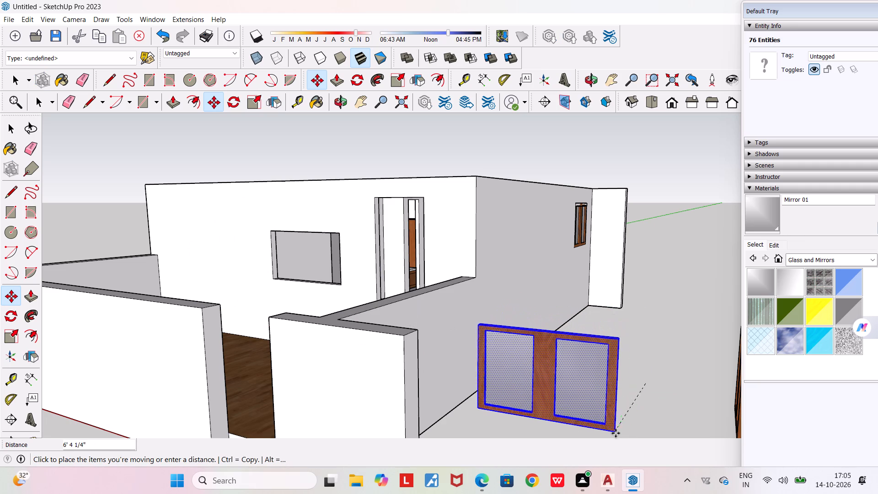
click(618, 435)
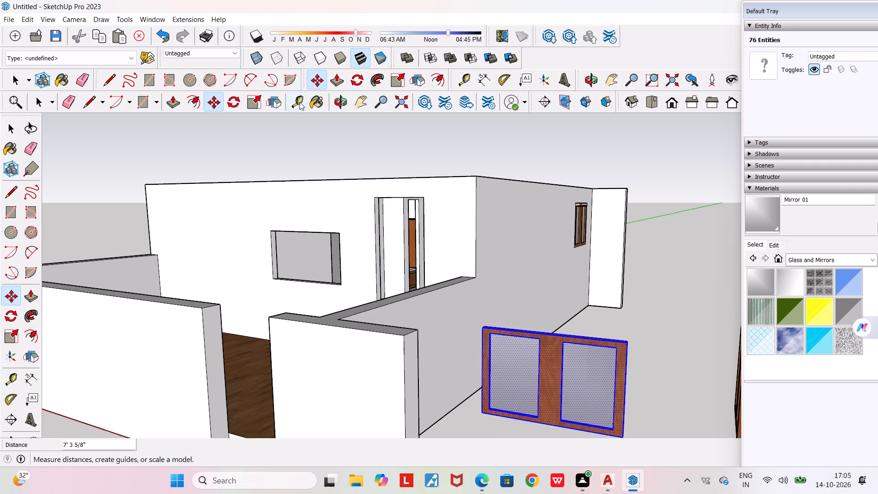
Scale the window copy by about 0.82 in height and 0.94 along the red axis.
click(258, 99)
scroll(562, 343, up, 3)
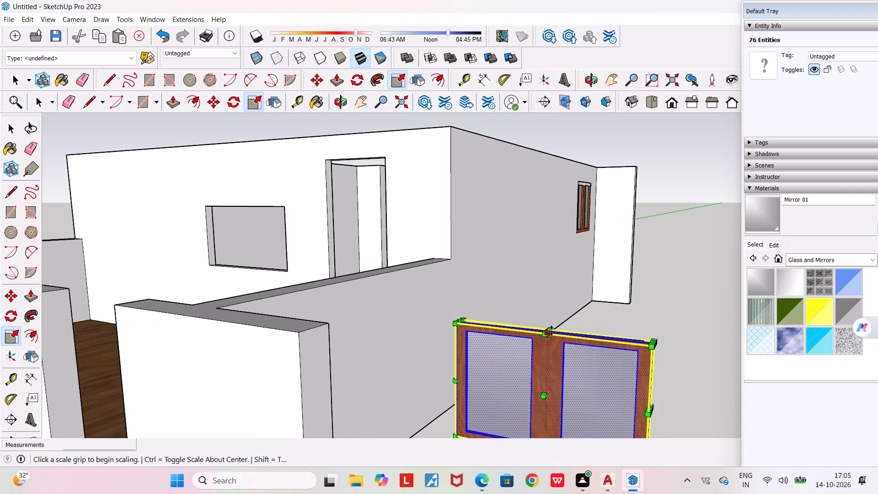
click(551, 331)
click(555, 355)
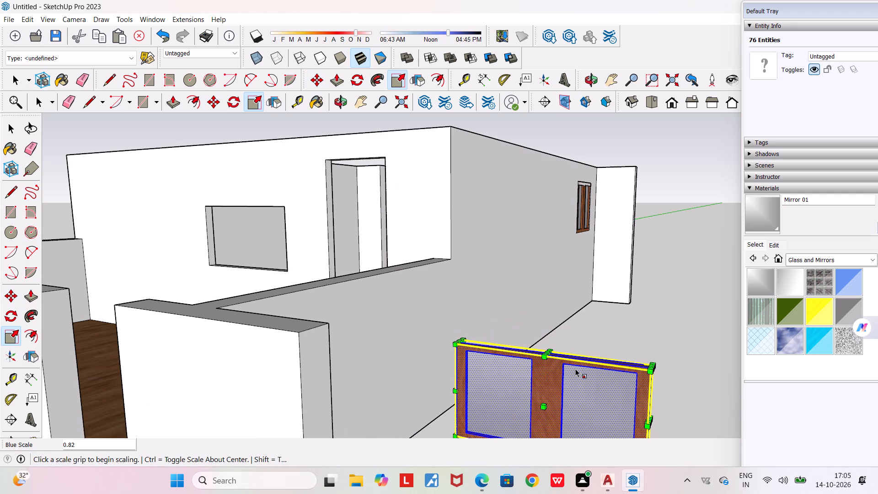
middle_drag(581, 366, 605, 361)
scroll(605, 361, down, 3)
scroll(668, 397, up, 7)
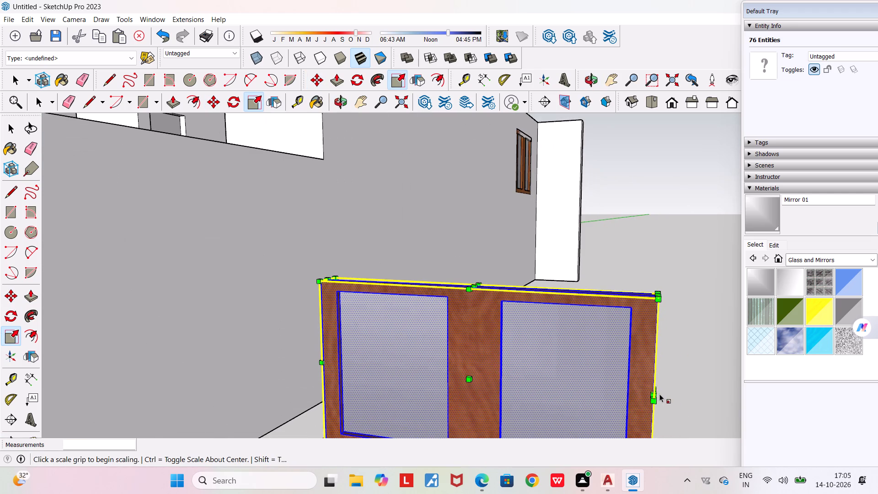
click(656, 392)
click(632, 381)
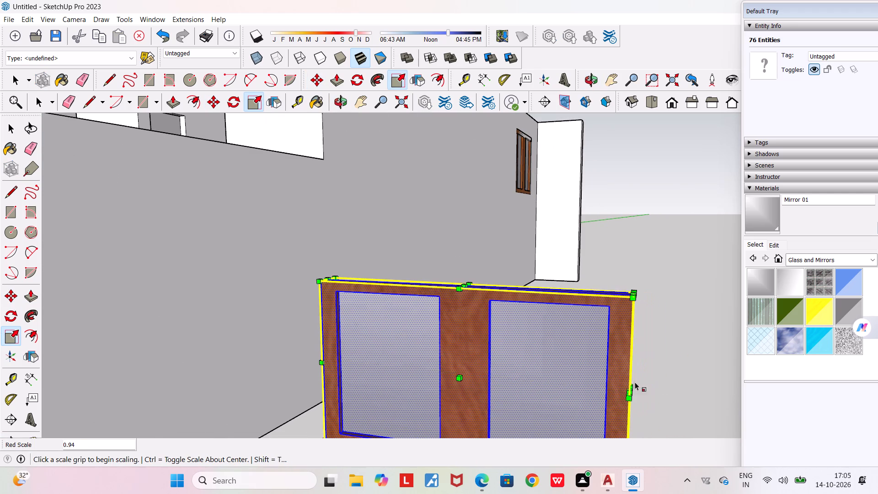
Move the window copy by its lower corner onto the lower corner, nearest the doorway, of the living room opening facing the terrace.
scroll(649, 392, down, 8)
key(m)
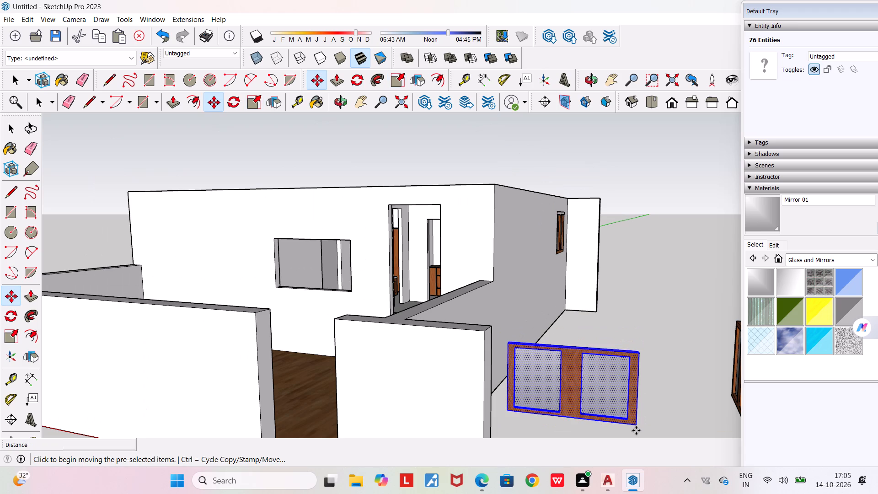
key(Return)
click(636, 422)
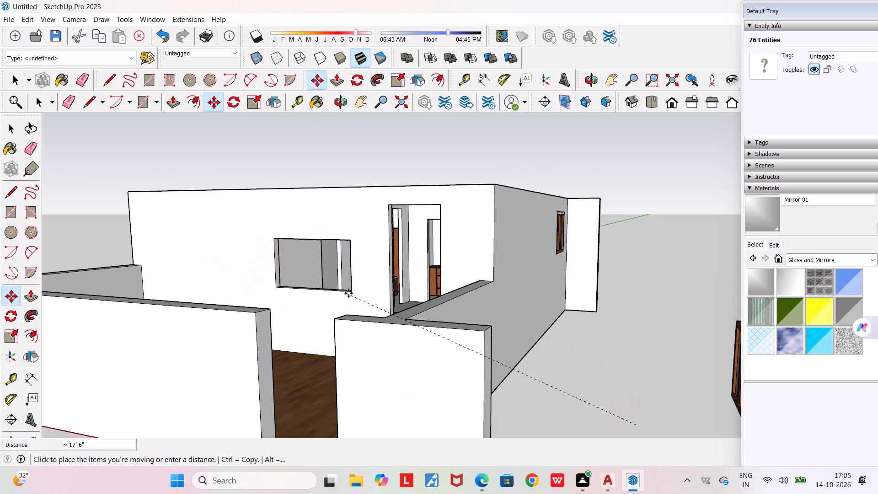
scroll(354, 296, up, 12)
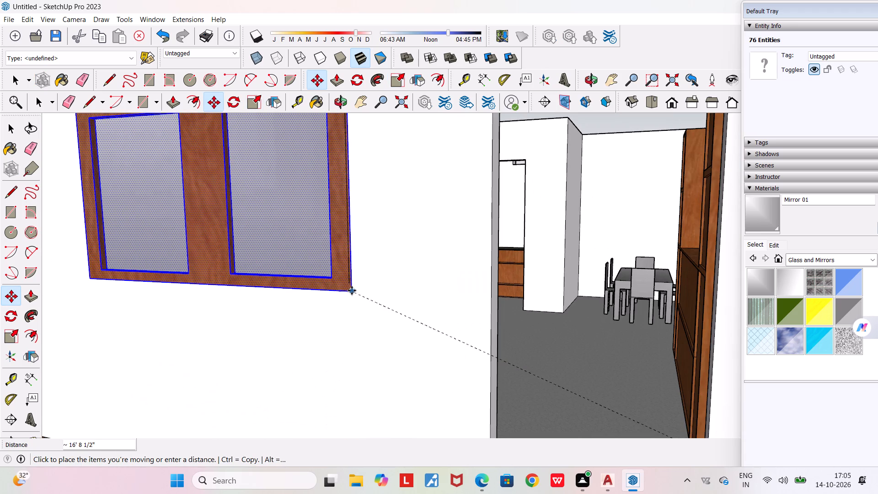
click(350, 285)
Examine the window copy's fit in the living room opening from both the terrace side and the inside.
scroll(349, 286, down, 4)
middle_drag(348, 286, 312, 360)
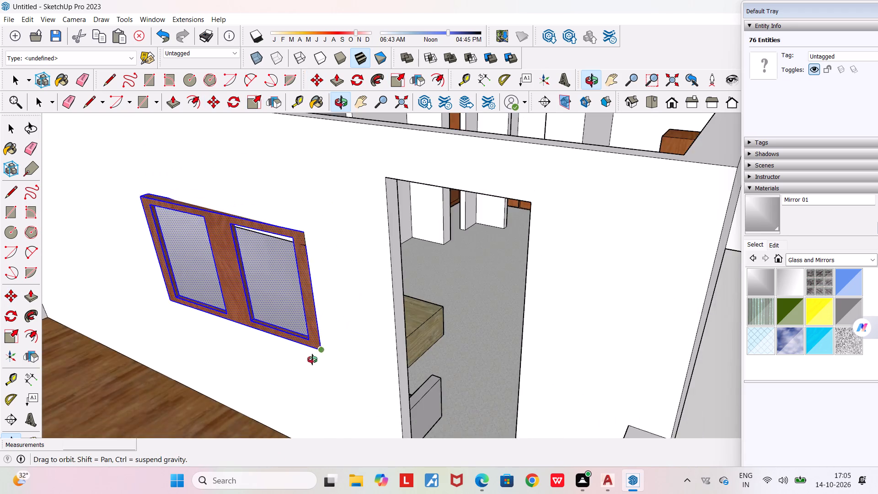
middle_drag(312, 360, 334, 358)
scroll(293, 250, up, 6)
middle_drag(295, 309, 299, 308)
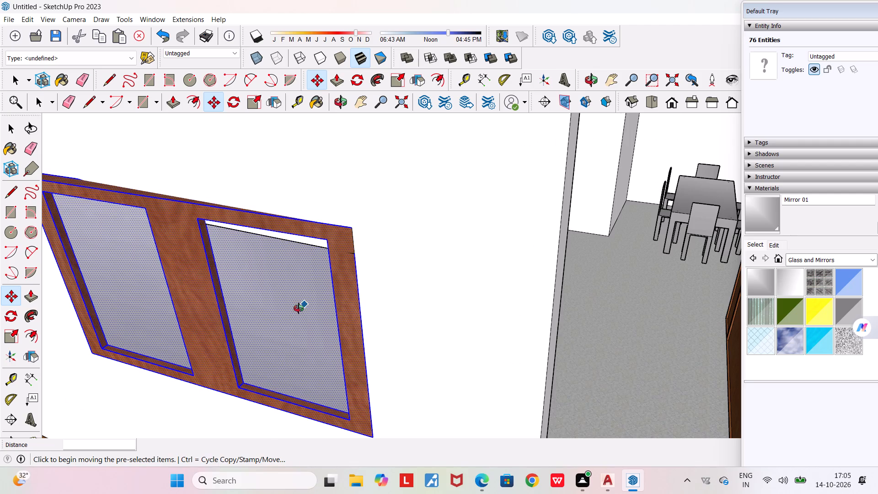
middle_drag(299, 308, 0, 362)
middle_drag(45, 350, 148, 343)
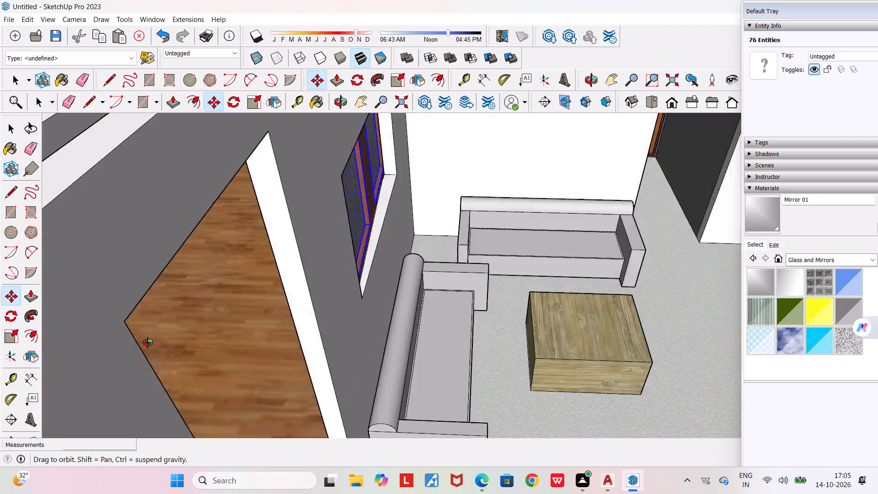
middle_drag(148, 343, 219, 386)
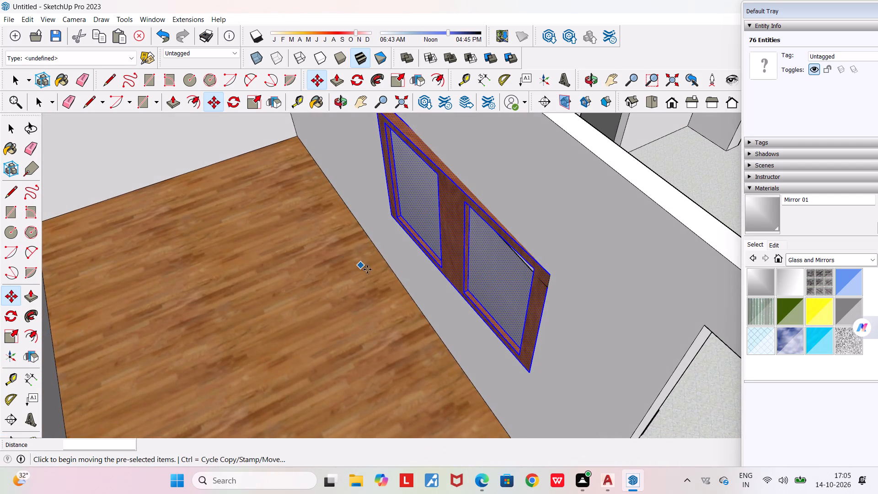
middle_drag(399, 297, 583, 346)
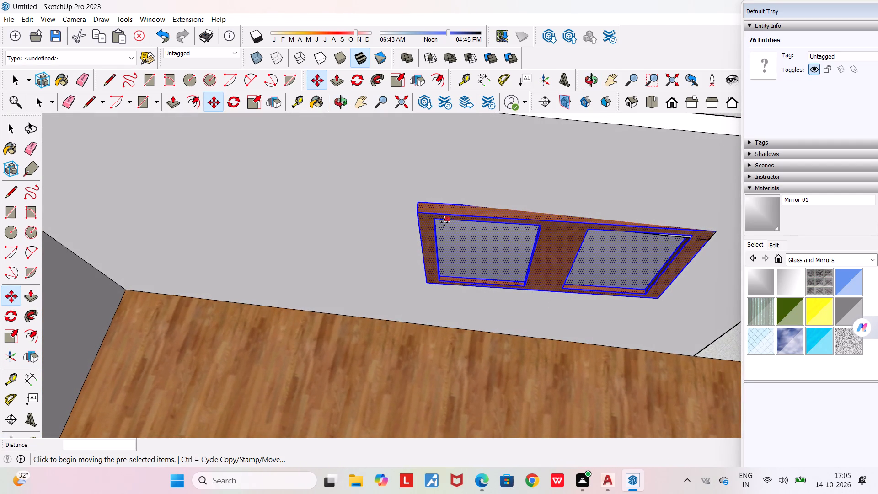
Undo the placement of the window copy in the living room opening facing the terrace.
click(419, 214)
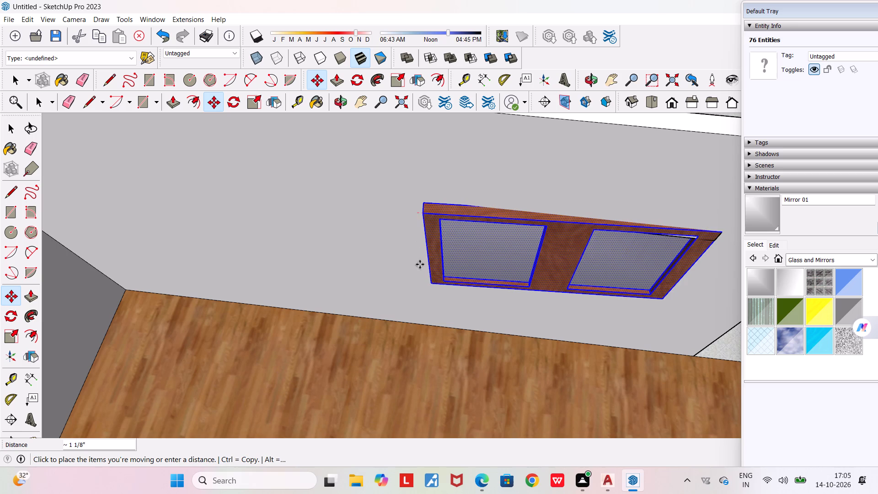
middle_drag(525, 302, 487, 260)
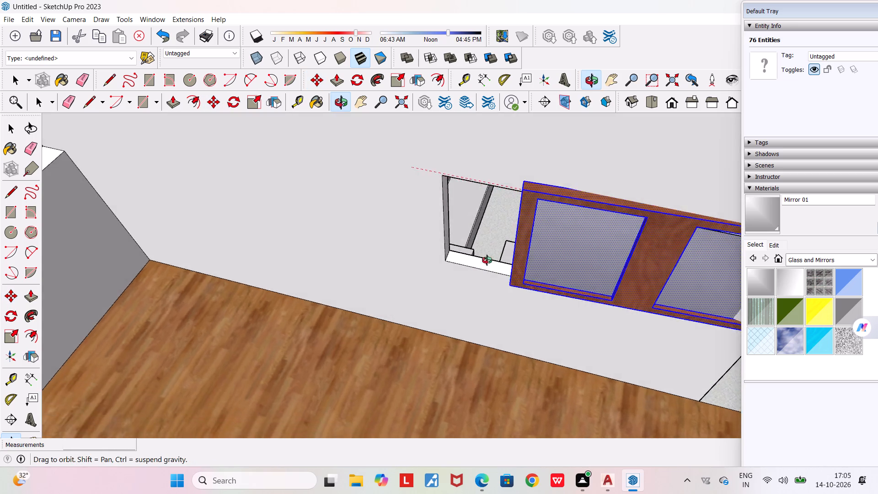
middle_drag(487, 260, 428, 236)
scroll(428, 236, down, 11)
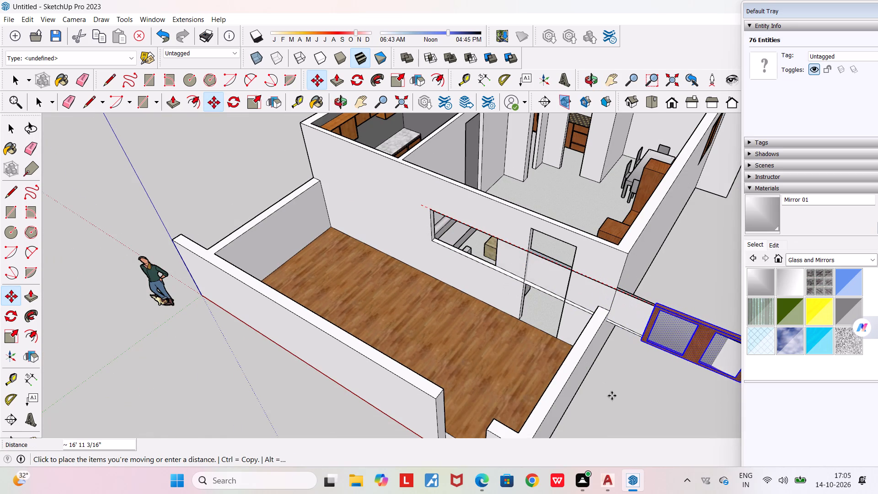
middle_drag(589, 362, 559, 250)
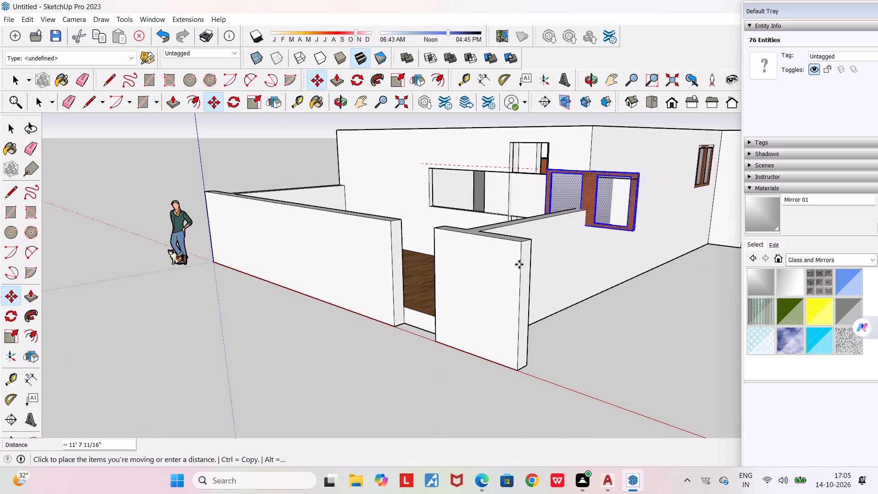
key(ctrl+z)
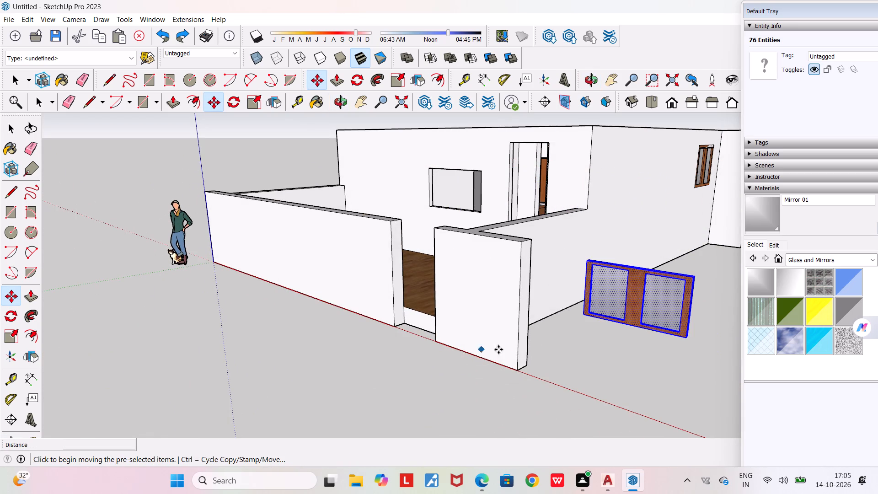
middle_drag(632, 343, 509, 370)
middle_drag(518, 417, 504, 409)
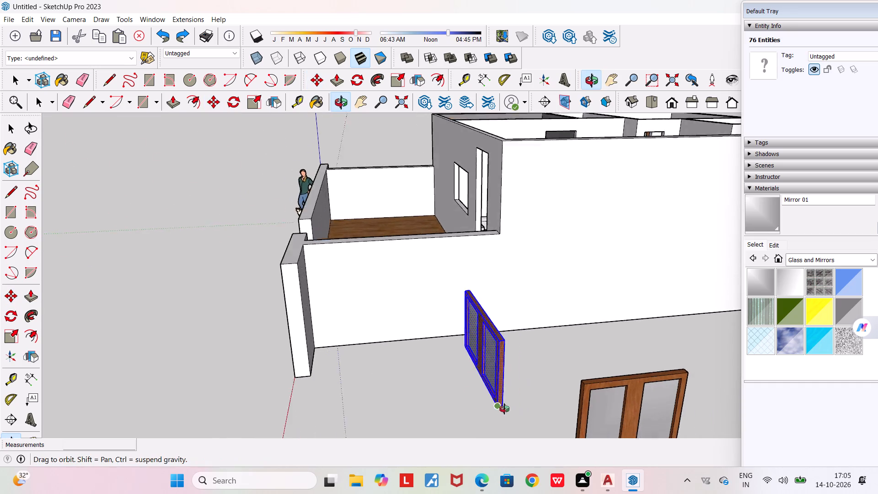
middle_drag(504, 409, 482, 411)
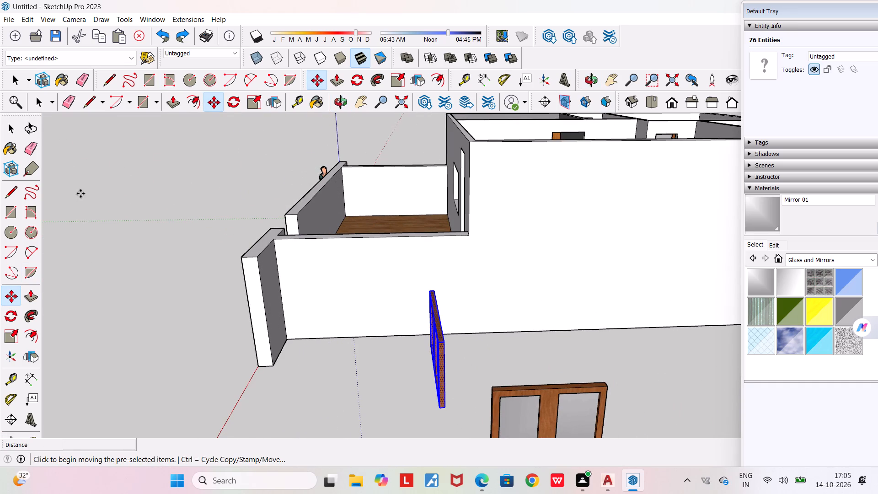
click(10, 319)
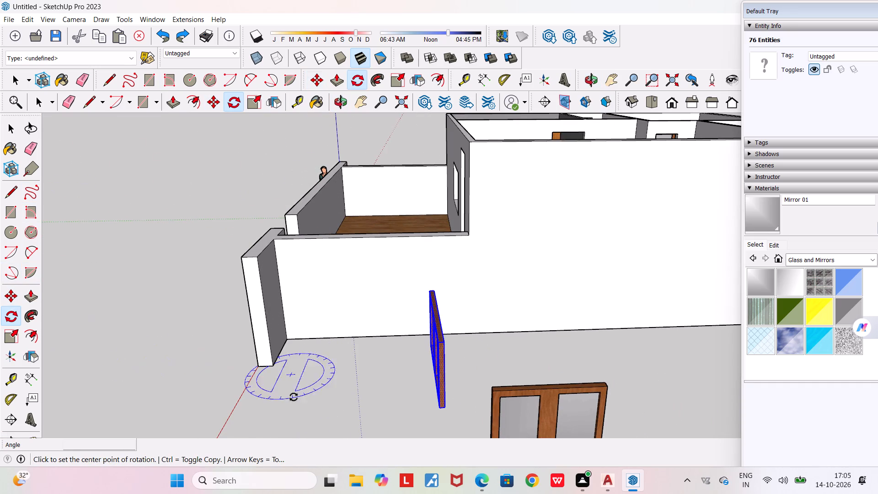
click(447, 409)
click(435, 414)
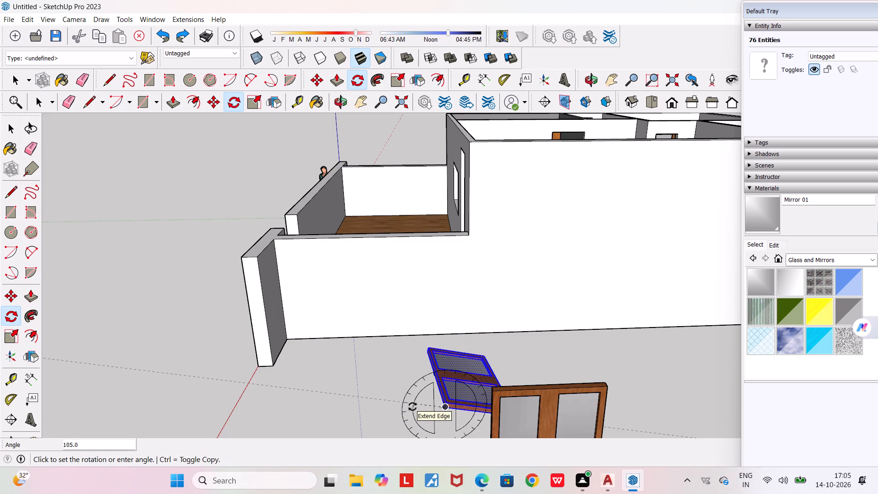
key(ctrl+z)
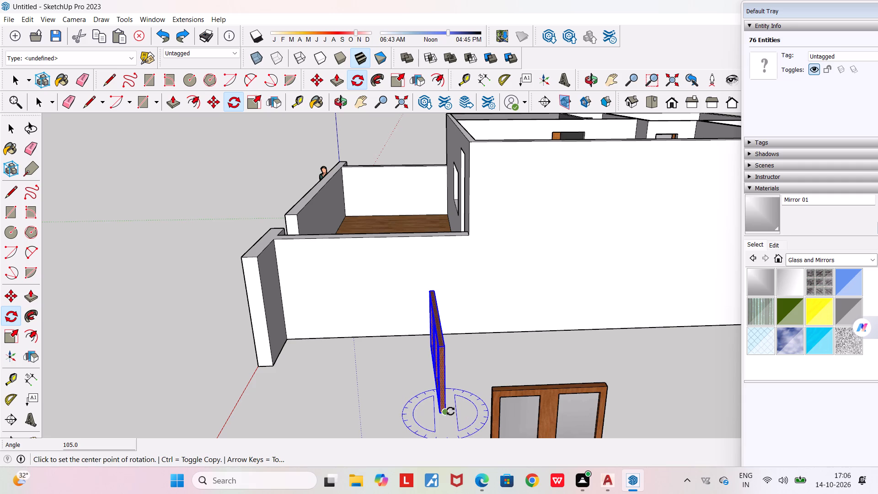
Rotate the selected window copy outside the terrace 180° horizontally about its lower corner.
click(450, 411)
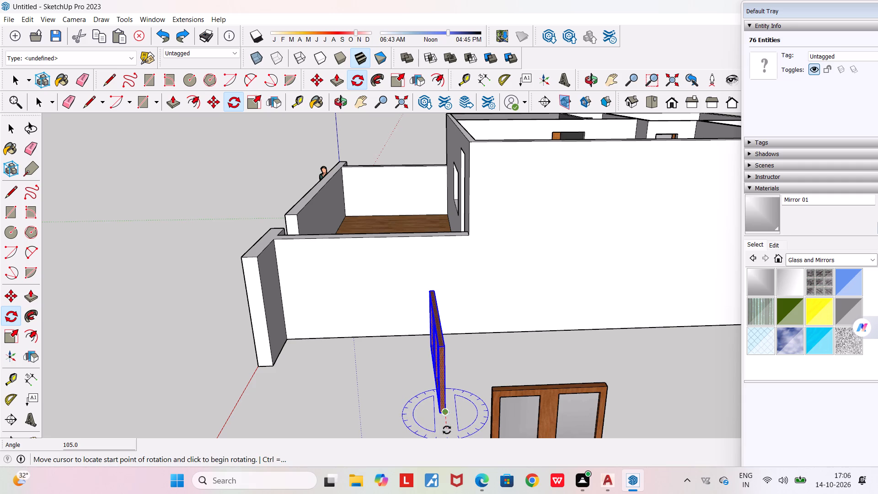
click(447, 433)
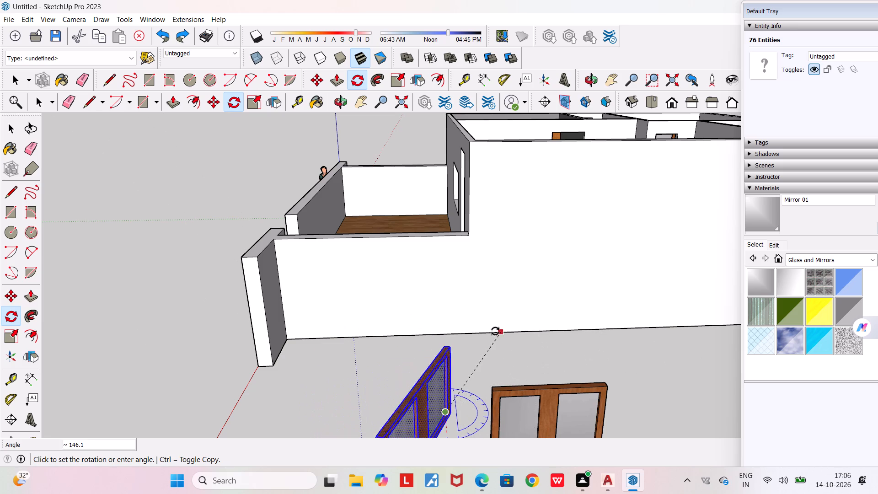
click(443, 325)
Rotate the selected window copy 90° horizontally about the lower corner of the spare window farthest from the house wall.
middle_drag(437, 379, 446, 304)
scroll(446, 304, down, 2)
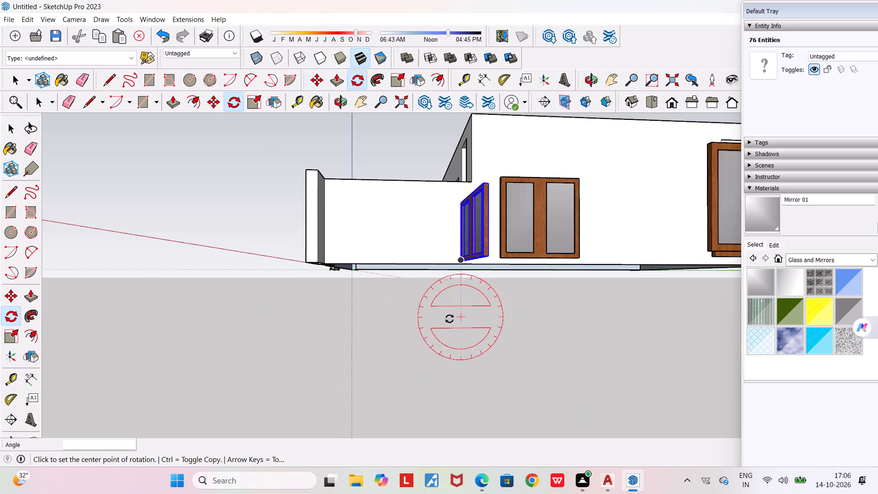
middle_drag(453, 321, 531, 369)
middle_drag(724, 403, 642, 419)
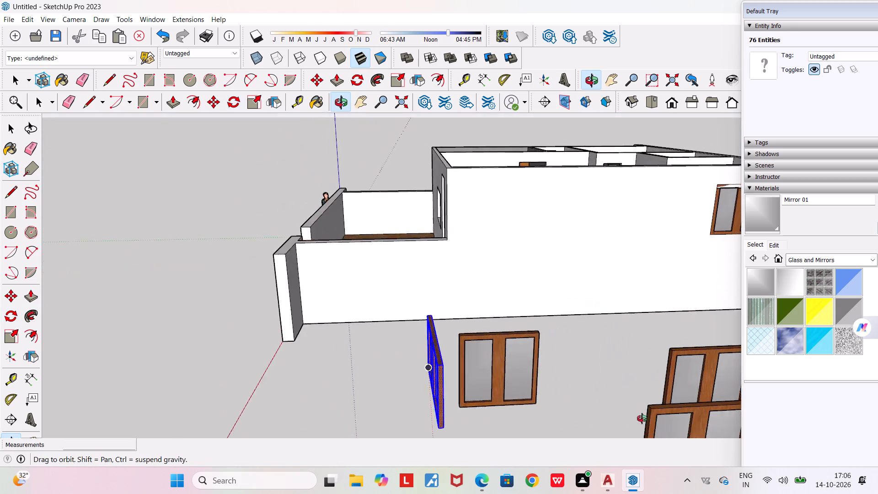
middle_drag(642, 419, 628, 392)
scroll(414, 370, up, 4)
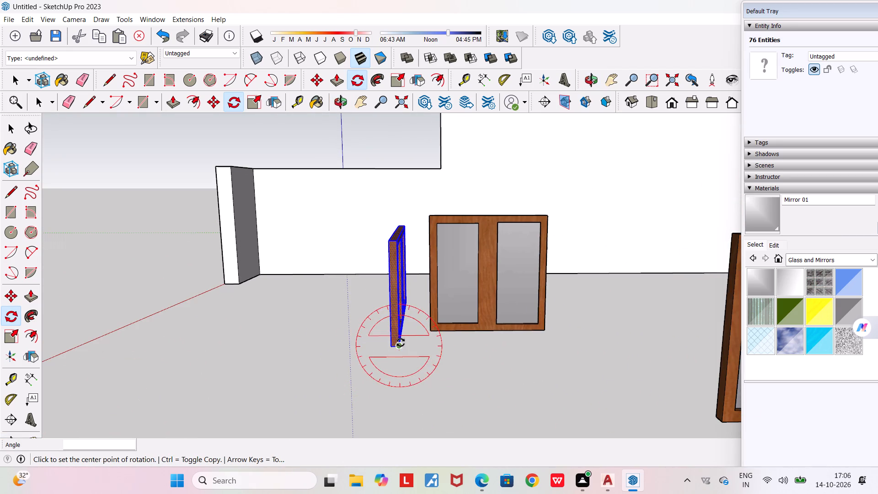
scroll(401, 343, up, 1)
middle_drag(389, 338, 627, 365)
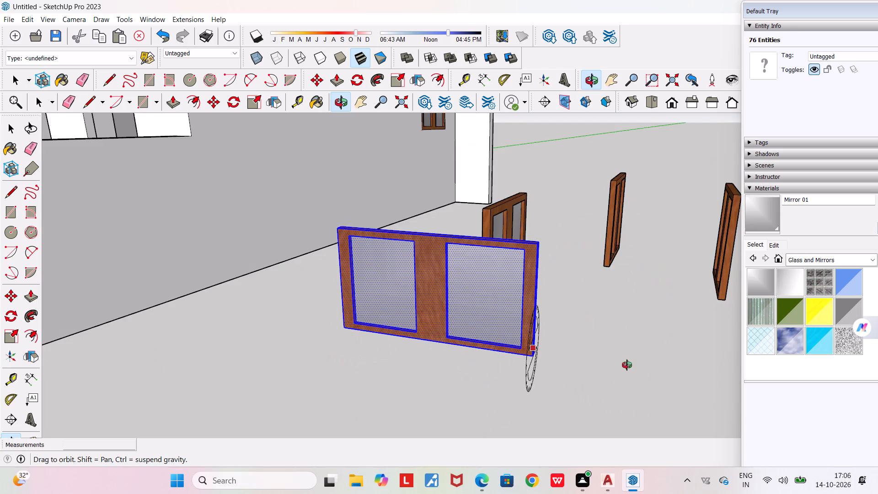
middle_drag(627, 365, 717, 342)
scroll(706, 346, down, 3)
middle_drag(642, 352, 533, 411)
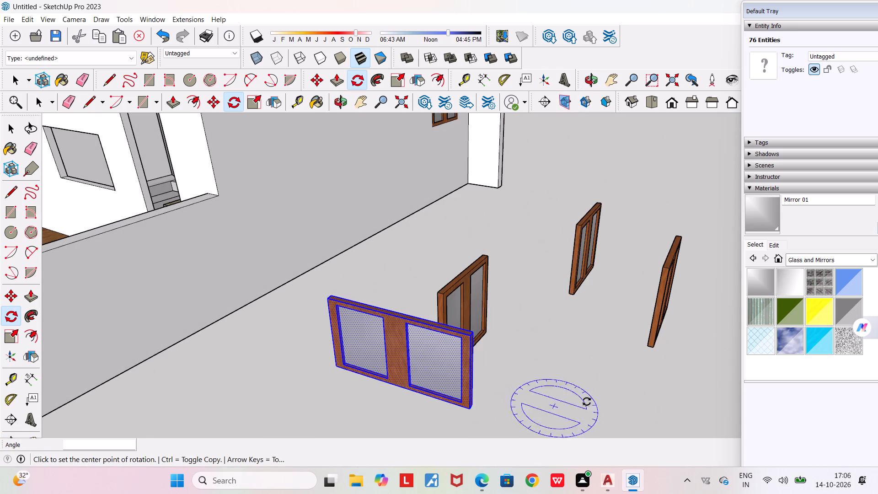
scroll(663, 358, up, 4)
click(648, 340)
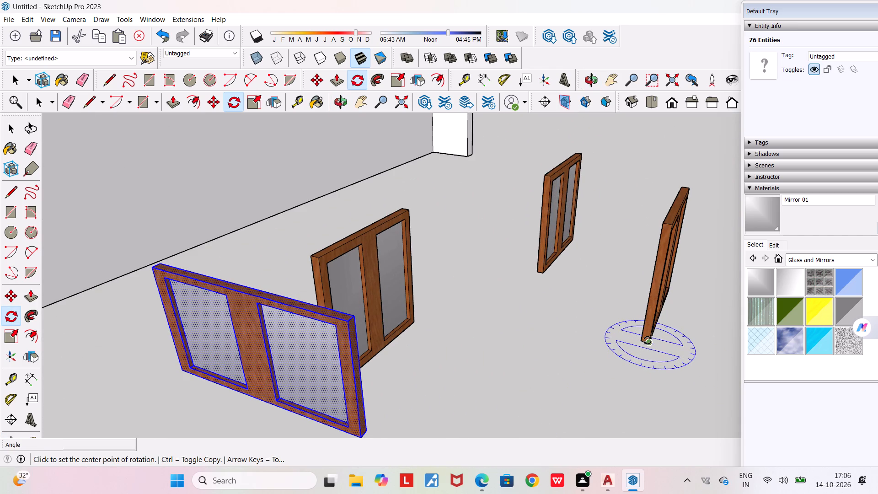
click(616, 399)
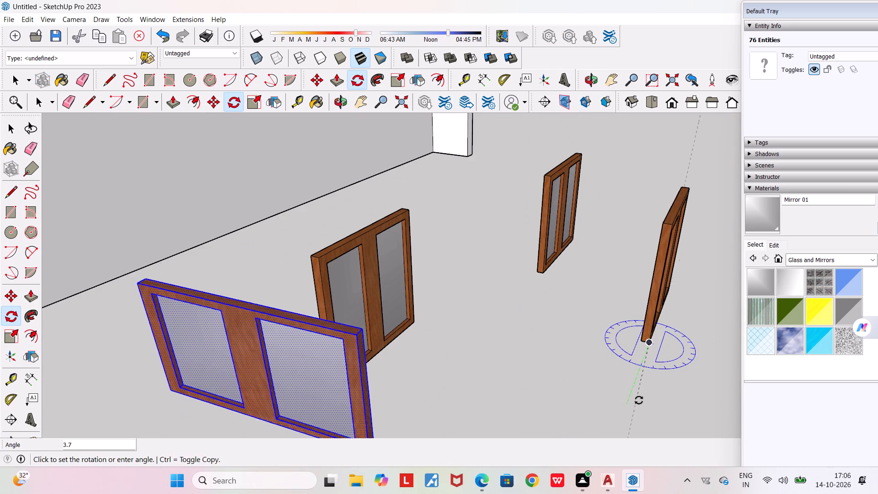
click(715, 366)
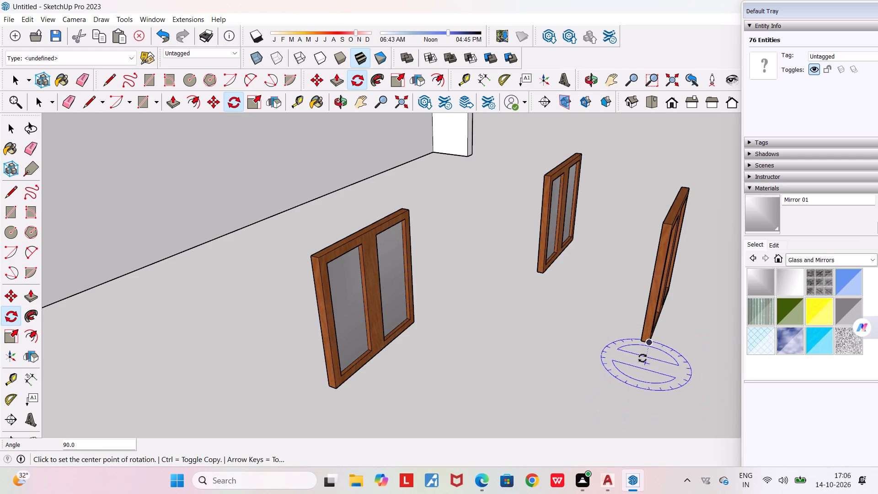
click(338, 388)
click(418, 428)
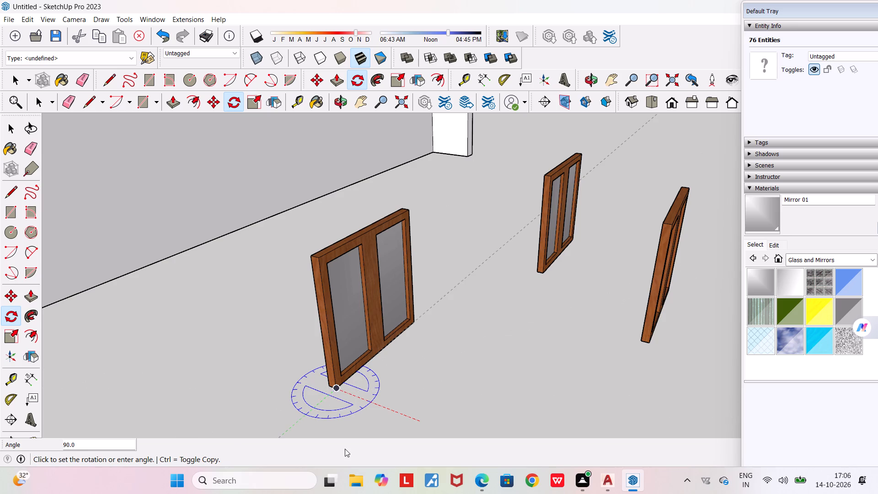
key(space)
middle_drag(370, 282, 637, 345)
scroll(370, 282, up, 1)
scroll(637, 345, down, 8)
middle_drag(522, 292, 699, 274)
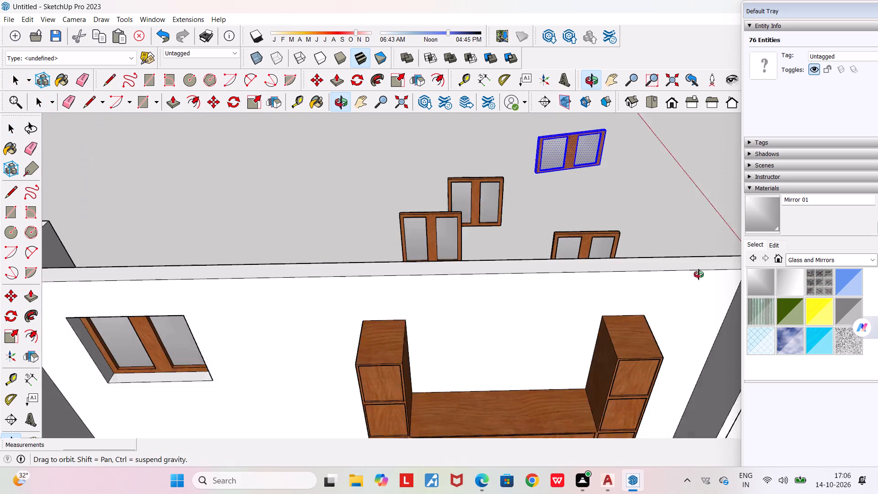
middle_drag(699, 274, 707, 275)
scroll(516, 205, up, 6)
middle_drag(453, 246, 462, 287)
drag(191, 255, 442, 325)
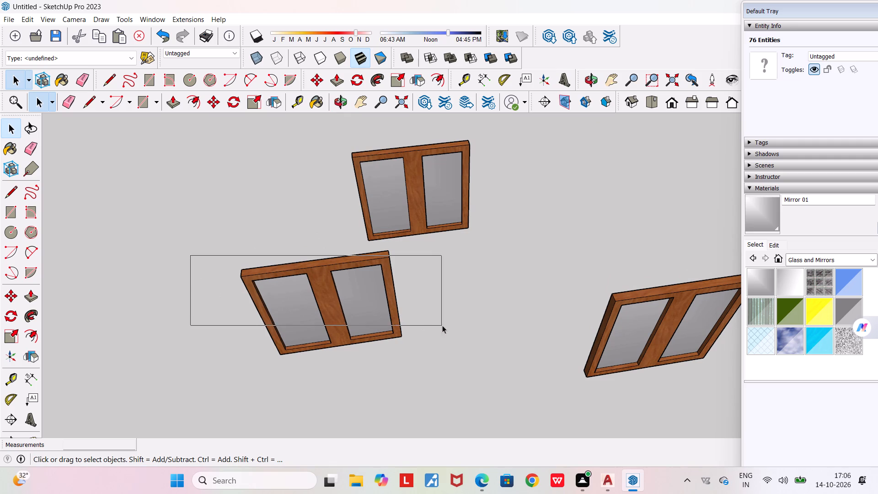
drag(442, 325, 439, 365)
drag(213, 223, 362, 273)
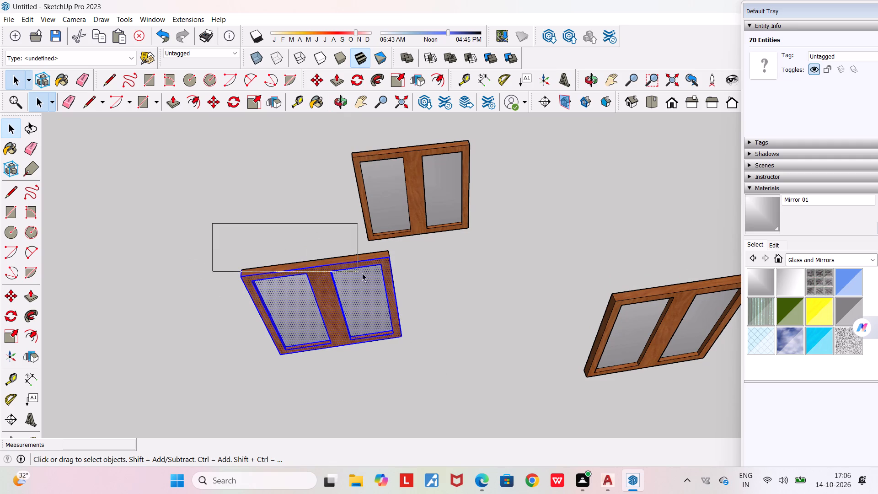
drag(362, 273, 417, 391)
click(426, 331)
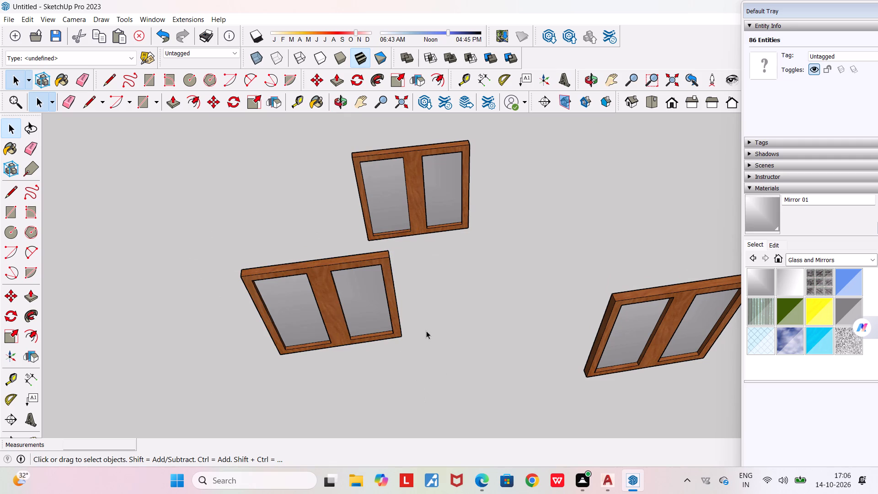
Rotate the outermost of the three clustered spare windows beside the house 90° horizontally about its lower corner.
drag(331, 130, 493, 242)
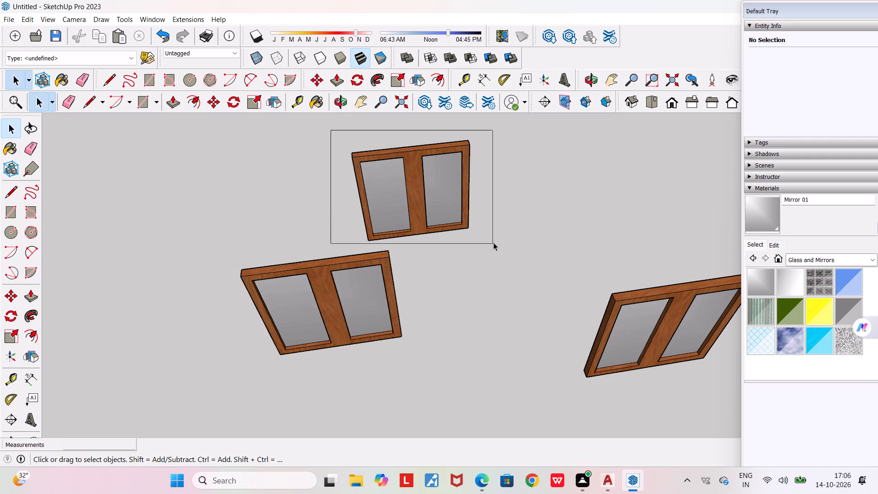
drag(493, 242, 493, 242)
middle_drag(467, 239, 194, 188)
scroll(194, 188, down, 4)
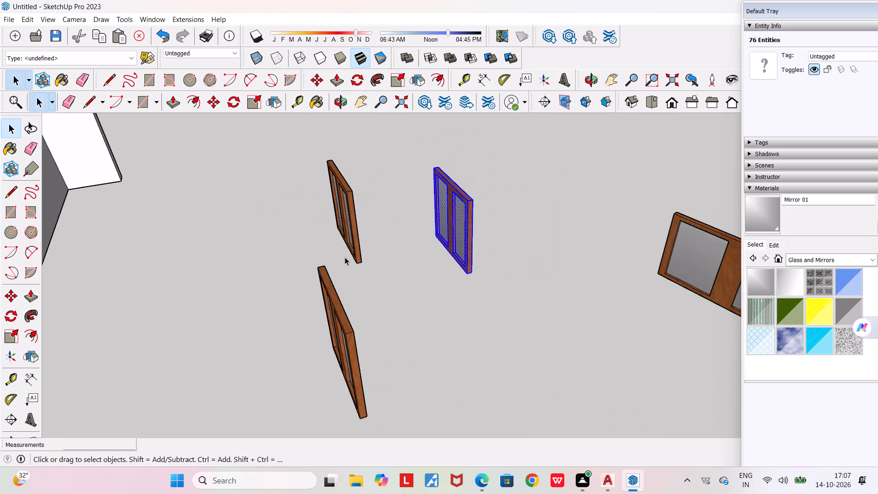
middle_drag(390, 292, 233, 274)
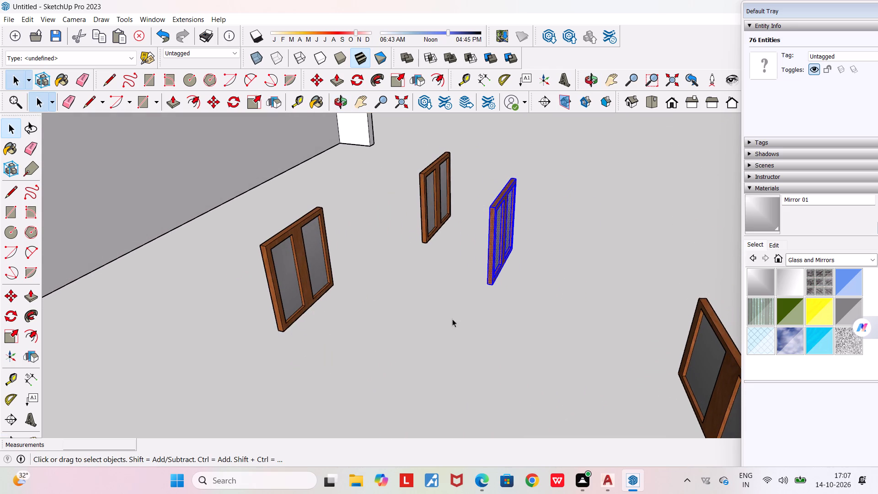
scroll(510, 301, up, 2)
click(7, 316)
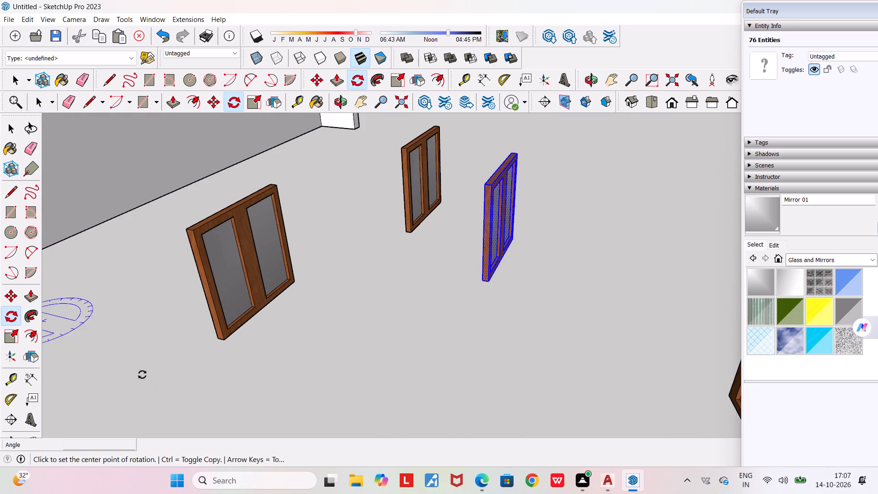
click(492, 285)
click(554, 297)
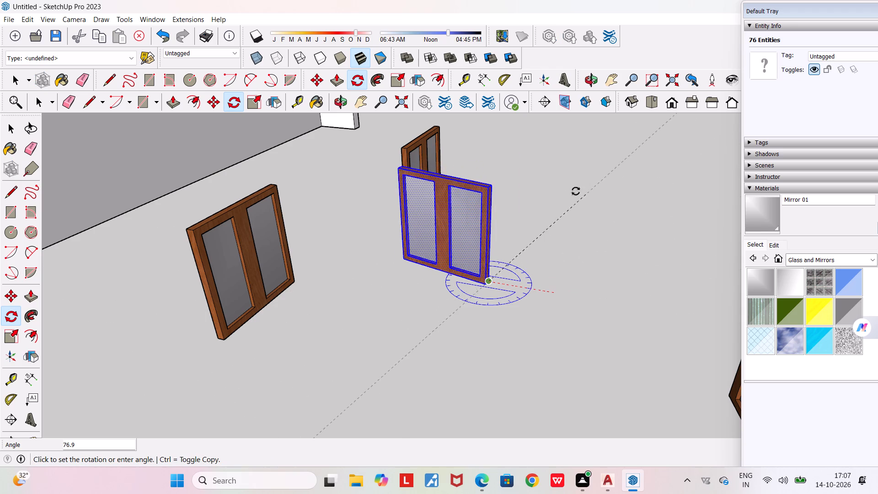
click(519, 241)
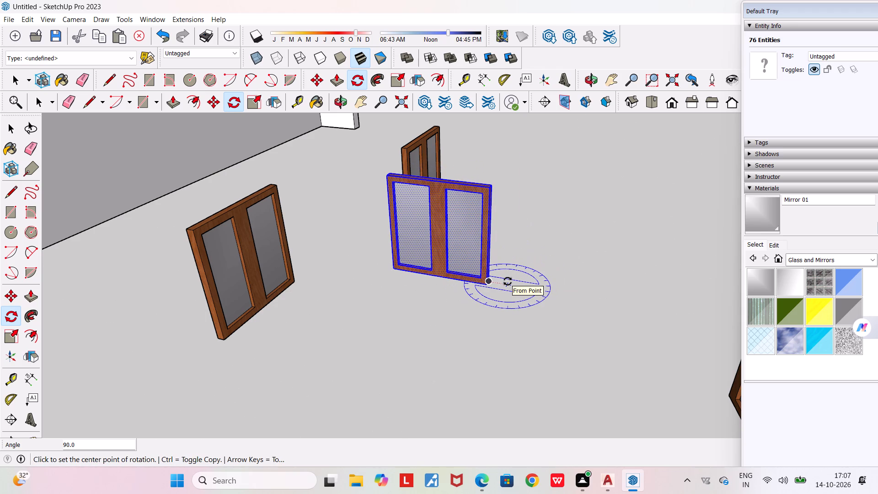
Widen the rotated window copy along the red axis by a scale factor of about 1.33.
key(m)
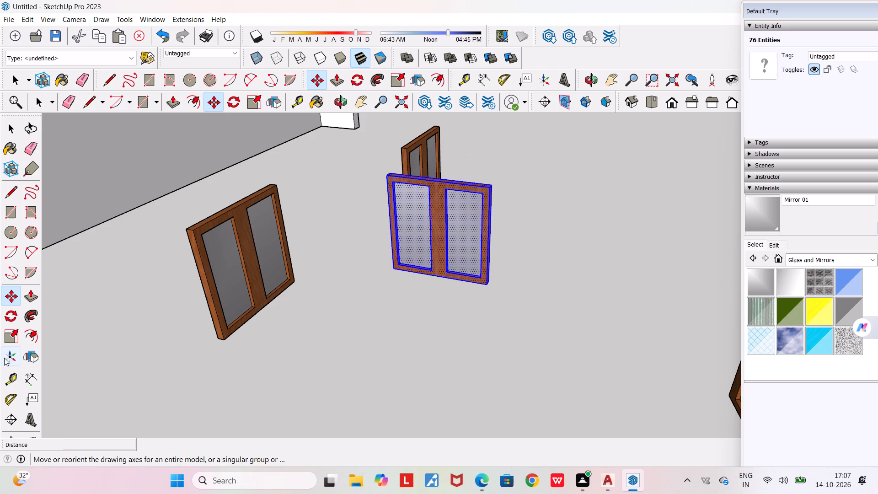
click(12, 335)
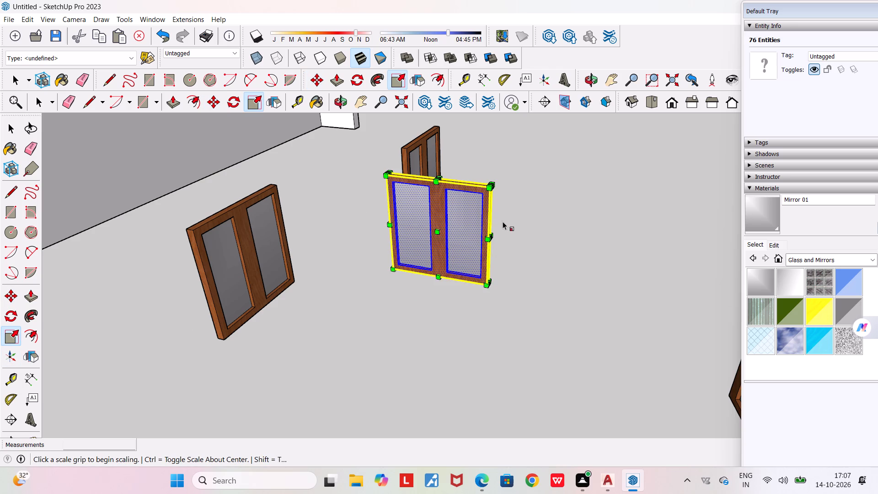
scroll(481, 205, up, 2)
scroll(526, 257, up, 5)
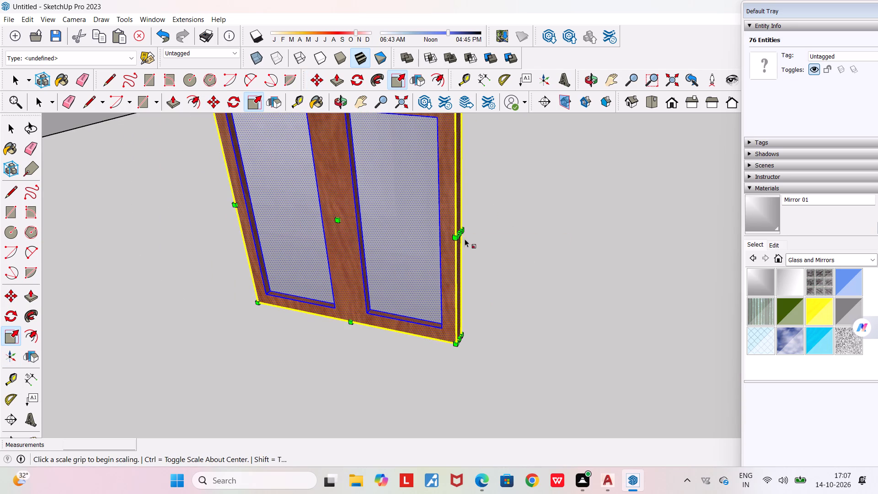
click(462, 237)
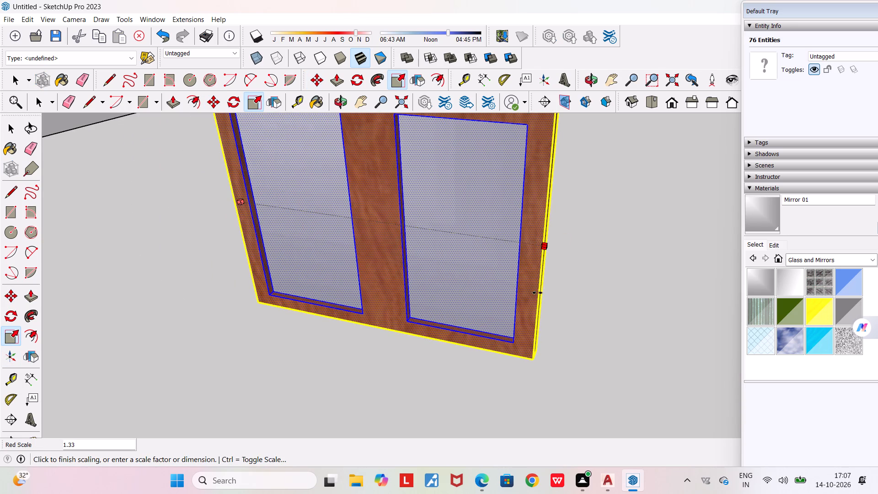
click(539, 294)
Reduce the widened window copy's height by scaling its top edge down along the blue axis.
scroll(419, 224, up, 1)
middle_drag(438, 236, 513, 277)
scroll(513, 277, down, 1)
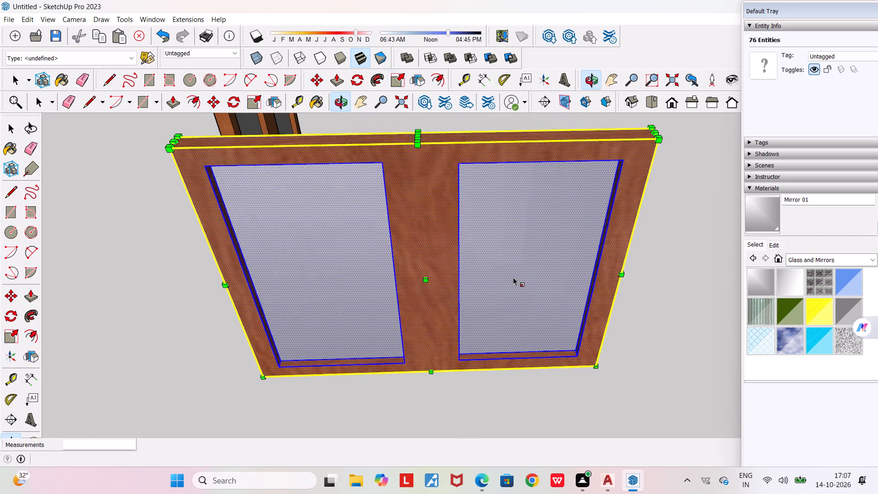
scroll(513, 277, down, 2)
scroll(452, 189, up, 3)
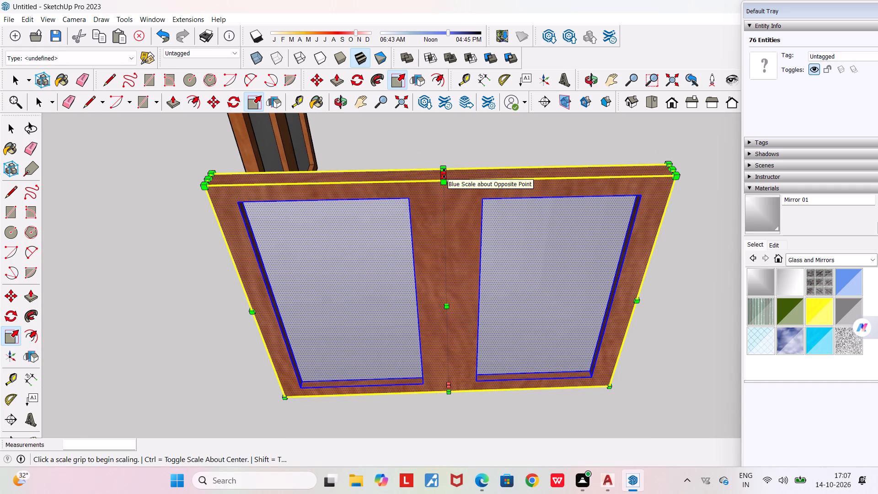
click(444, 173)
click(442, 239)
Move the resized window copy by its lower corner to the lower corner nearest the doorway of the terrace-facing living room opening.
middle_drag(471, 320, 422, 300)
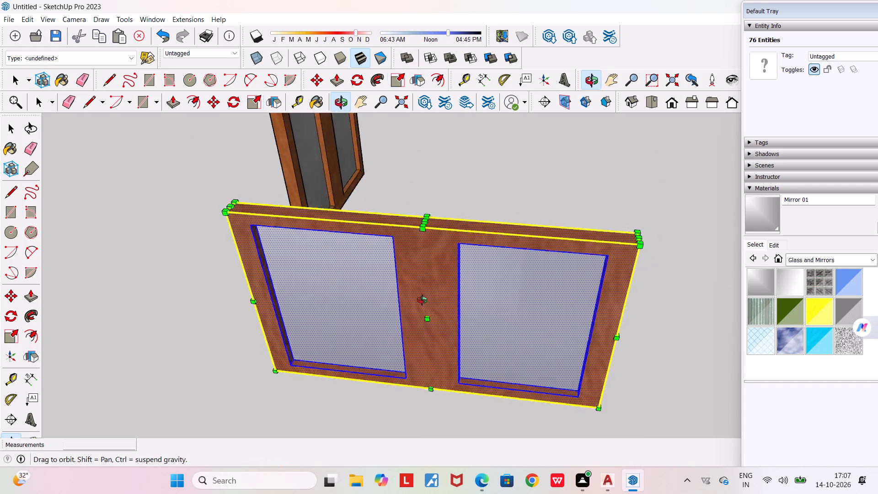
middle_drag(422, 300, 337, 251)
scroll(337, 251, down, 4)
key(m)
key(Return)
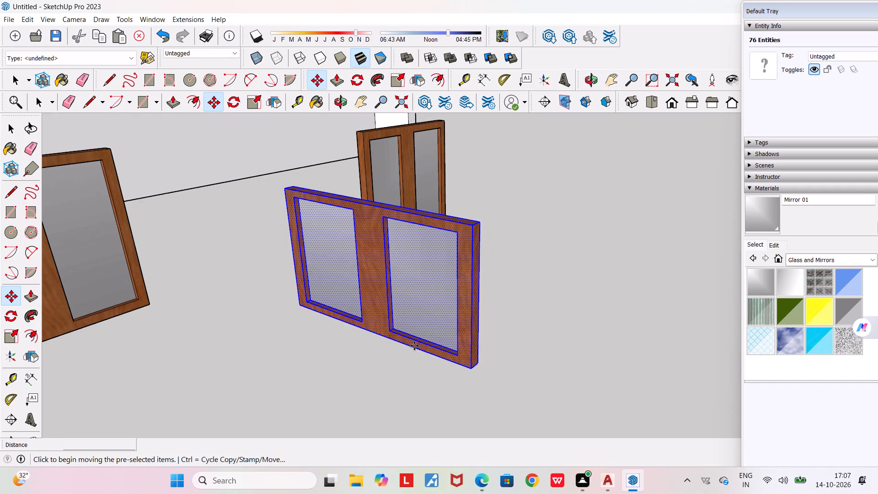
click(470, 368)
scroll(446, 360, down, 7)
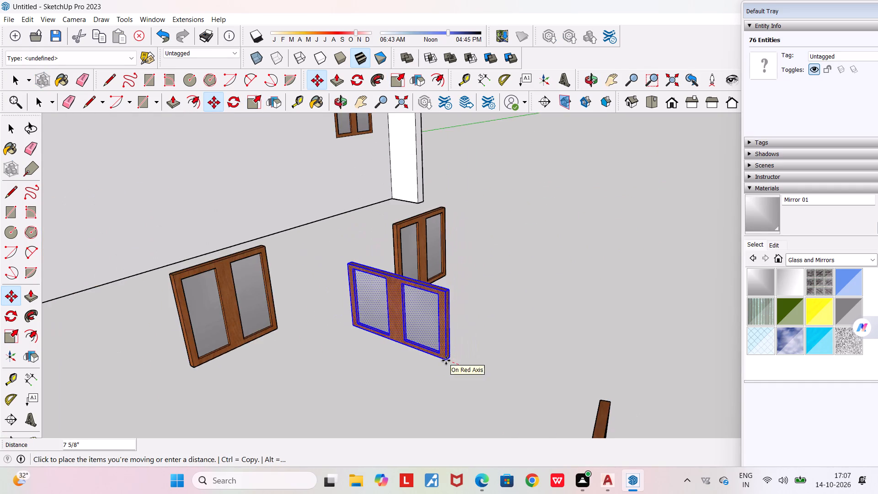
scroll(446, 360, down, 9)
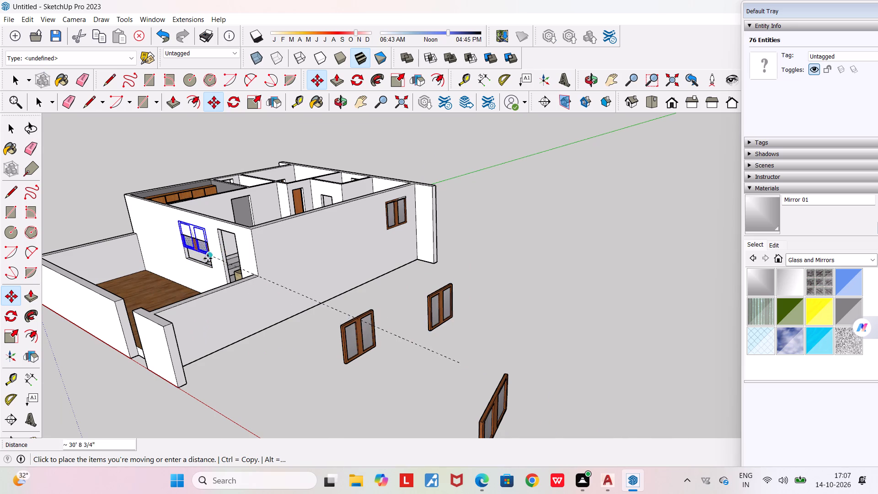
scroll(208, 258, up, 20)
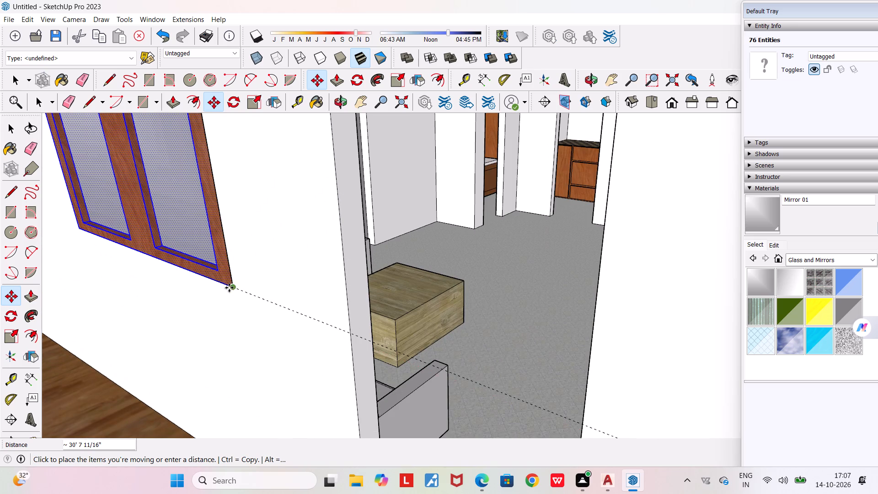
middle_drag(237, 291, 332, 292)
scroll(332, 292, down, 4)
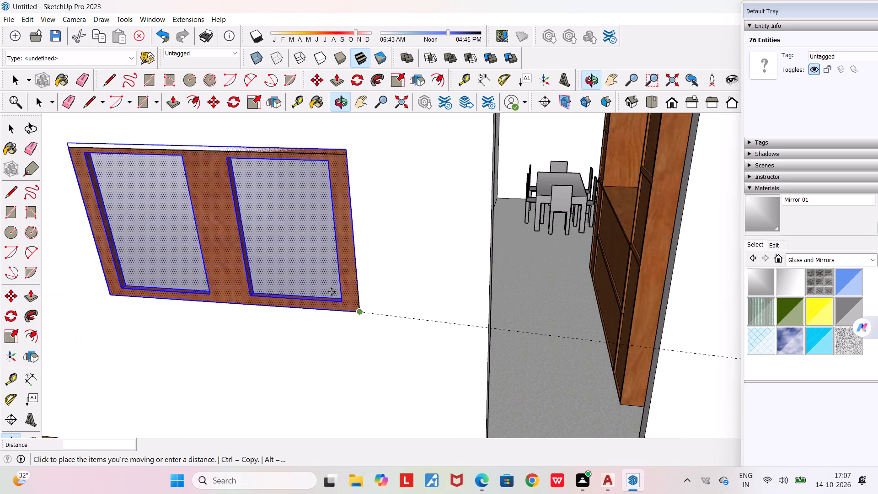
scroll(332, 292, down, 3)
scroll(332, 292, up, 4)
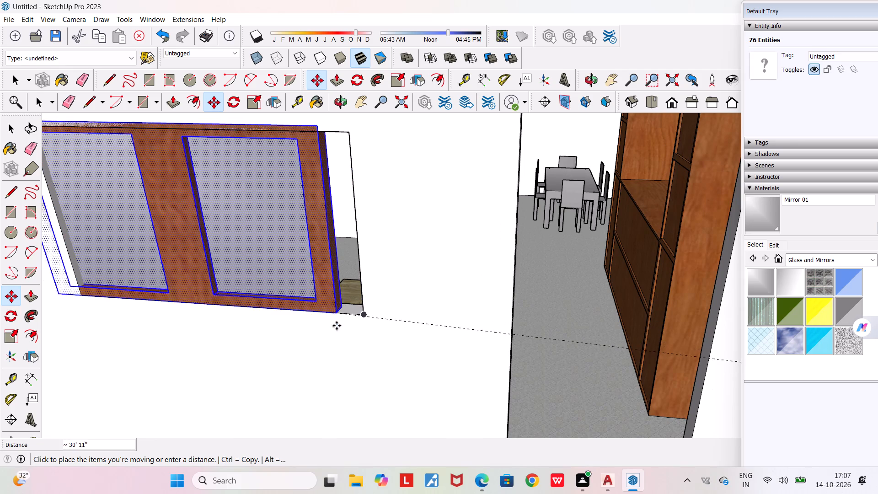
click(363, 319)
Examine the placed window's fit in the terrace-facing wall and review the house and its window openings from all sides.
scroll(363, 333, down, 5)
scroll(359, 331, up, 1)
middle_drag(345, 322, 210, 244)
scroll(210, 244, down, 3)
middle_drag(210, 245, 226, 293)
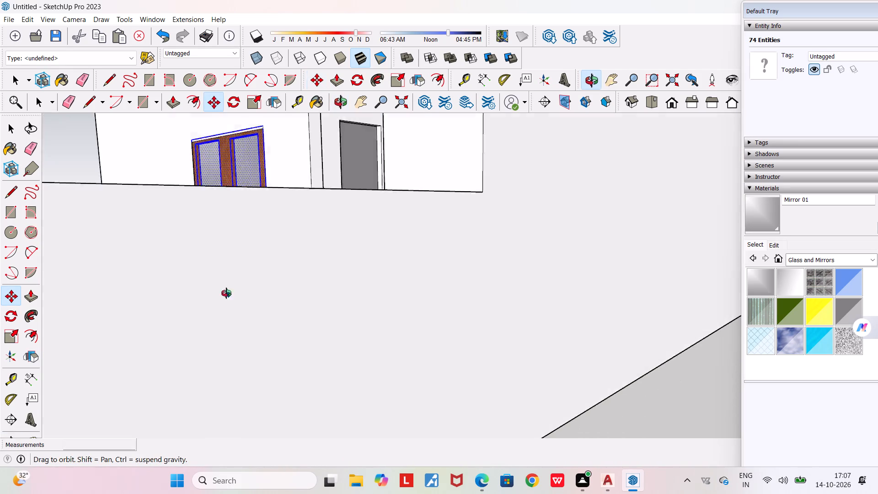
middle_drag(226, 293, 170, 344)
scroll(170, 343, down, 18)
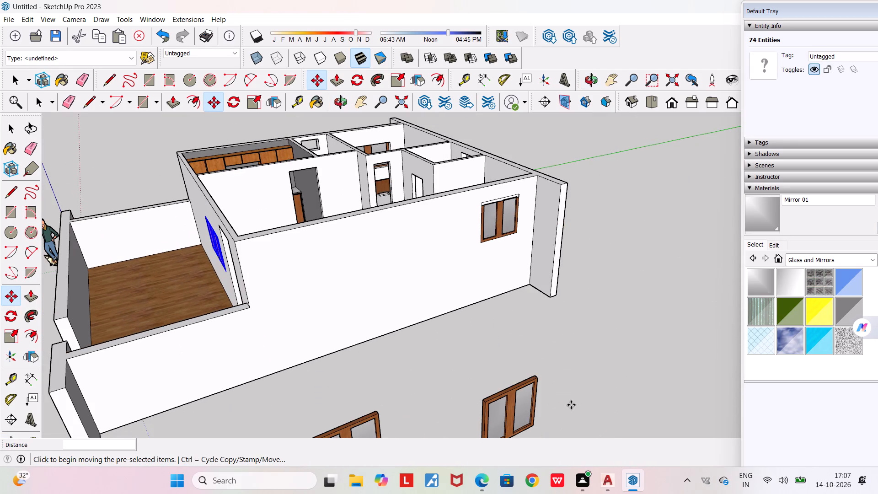
key(space)
click(537, 363)
middle_drag(481, 361, 657, 321)
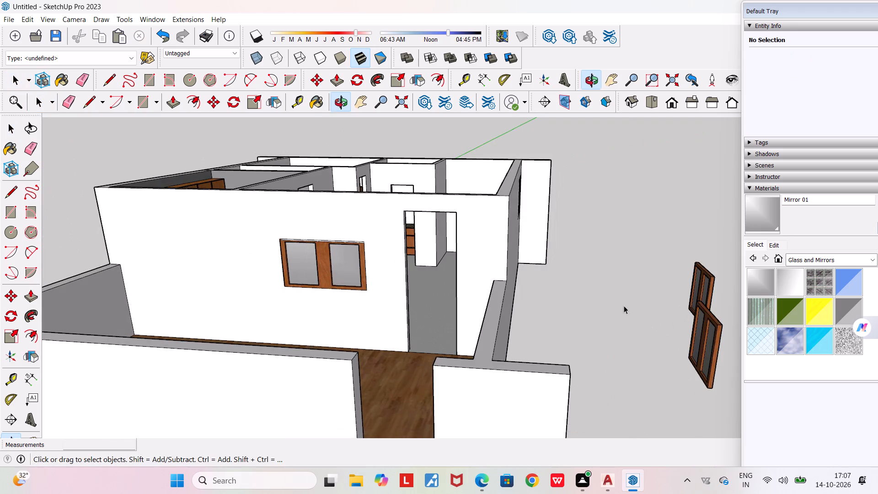
middle_drag(566, 280, 220, 381)
scroll(223, 379, down, 4)
scroll(265, 353, down, 4)
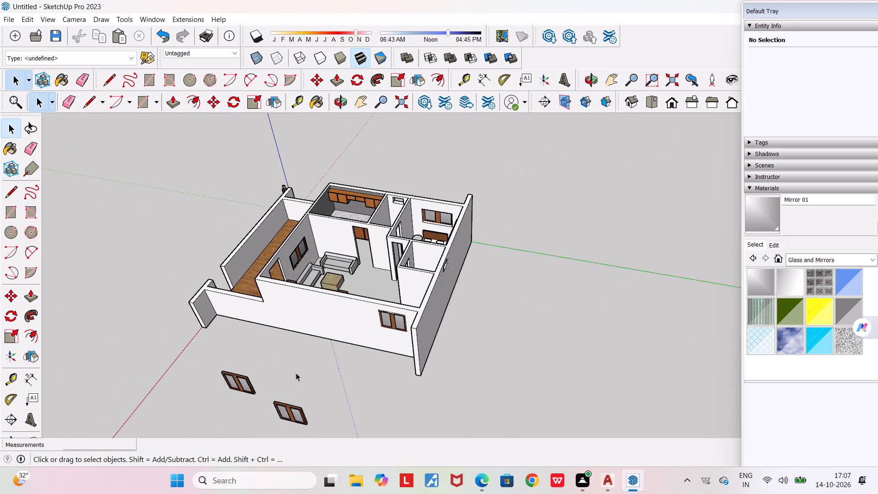
middle_drag(309, 377, 394, 401)
scroll(394, 401, down, 3)
middle_drag(421, 410, 245, 338)
middle_drag(387, 361, 368, 357)
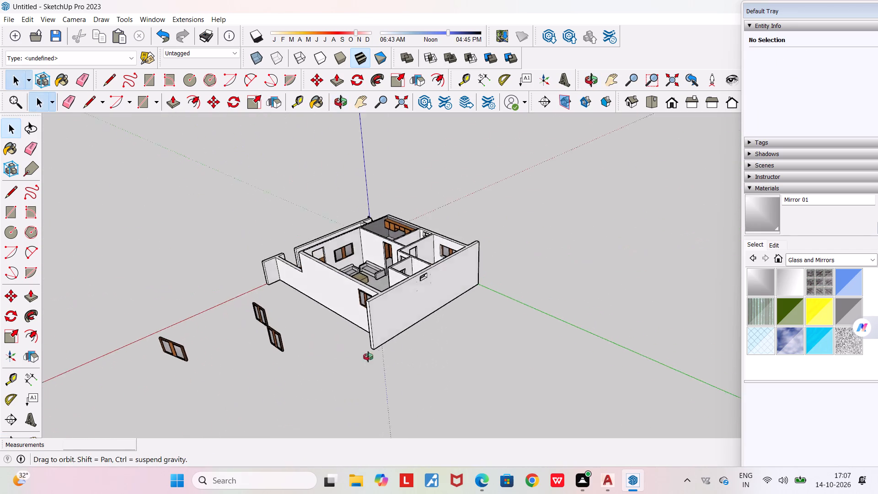
middle_drag(368, 357, 217, 409)
middle_drag(443, 353, 166, 282)
scroll(423, 346, up, 1)
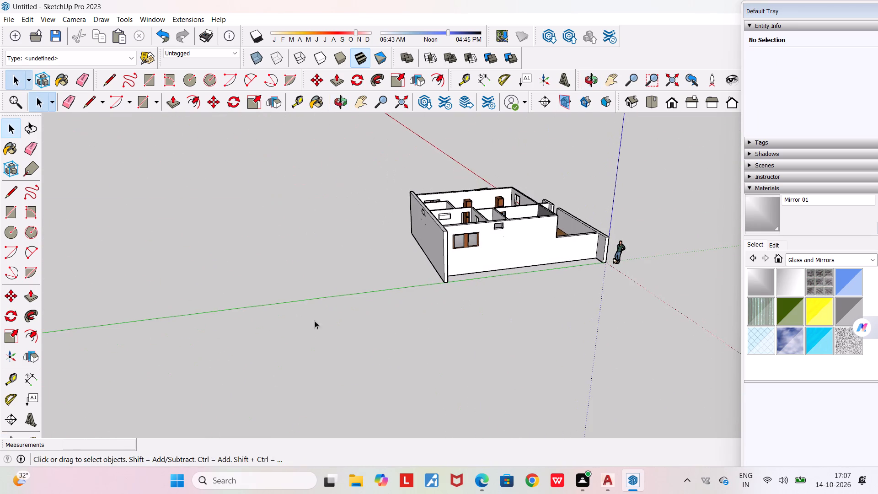
middle_drag(422, 383, 166, 298)
middle_drag(414, 369, 91, 401)
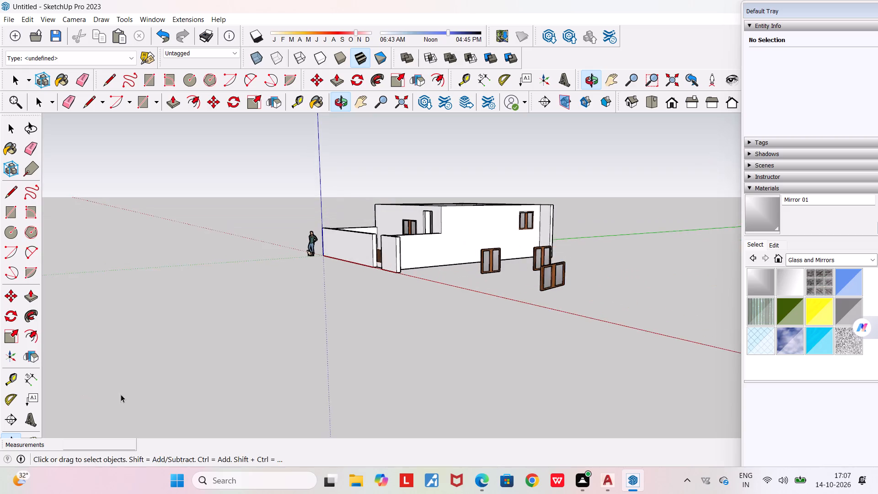
middle_drag(277, 354, 298, 408)
scroll(358, 221, up, 5)
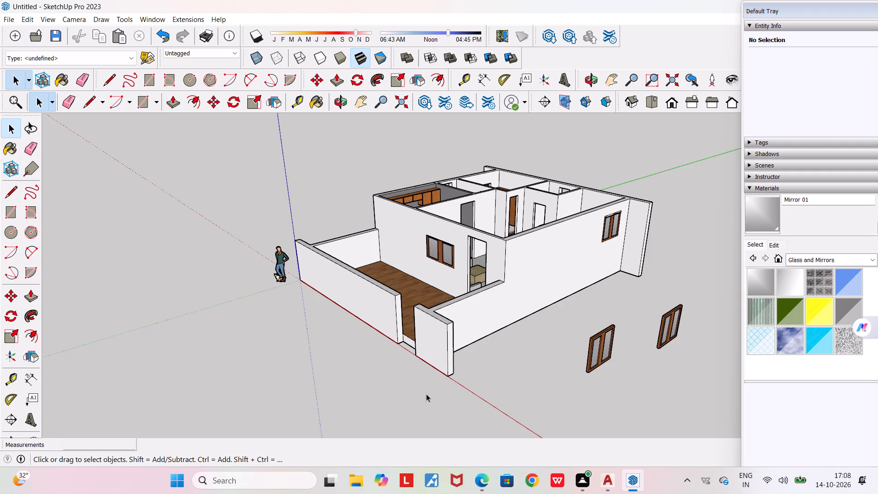
scroll(614, 370, up, 2)
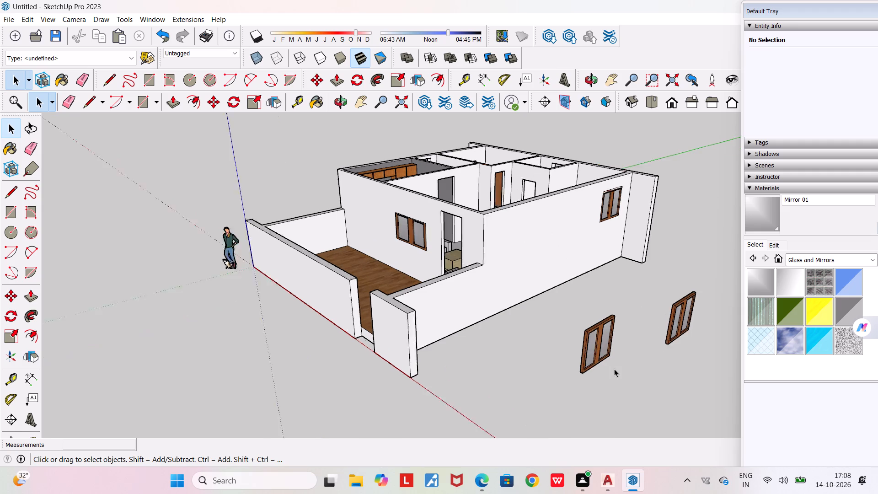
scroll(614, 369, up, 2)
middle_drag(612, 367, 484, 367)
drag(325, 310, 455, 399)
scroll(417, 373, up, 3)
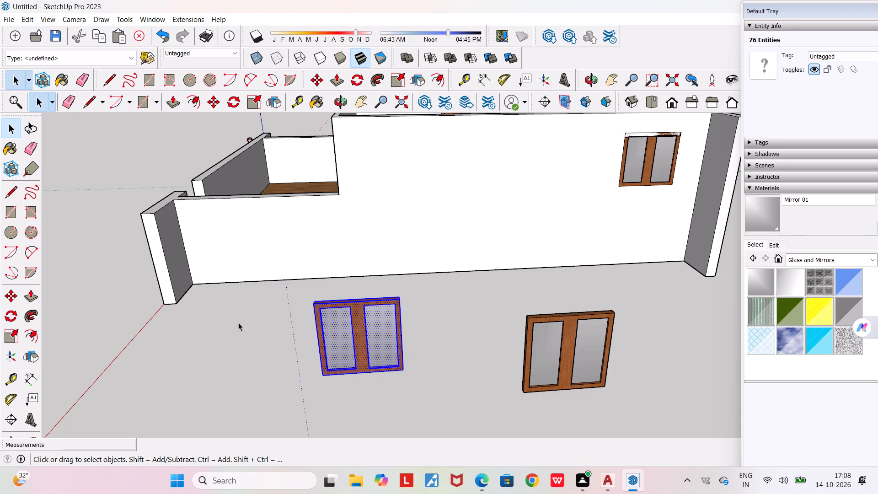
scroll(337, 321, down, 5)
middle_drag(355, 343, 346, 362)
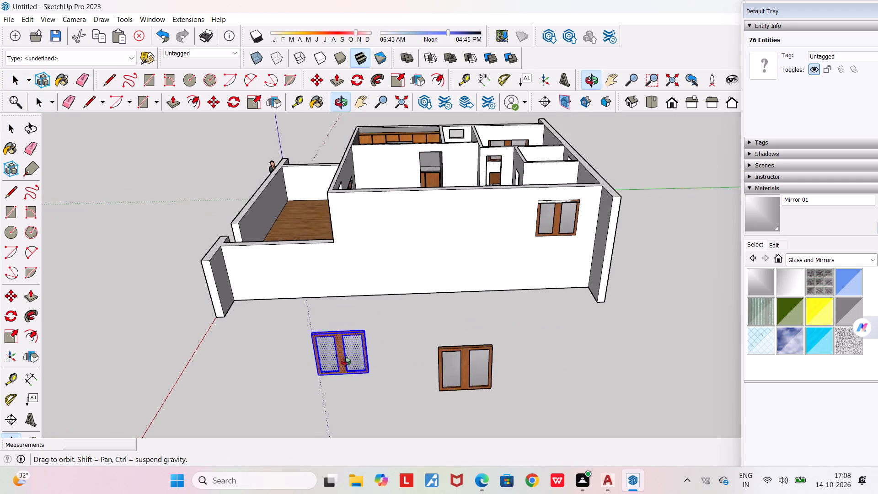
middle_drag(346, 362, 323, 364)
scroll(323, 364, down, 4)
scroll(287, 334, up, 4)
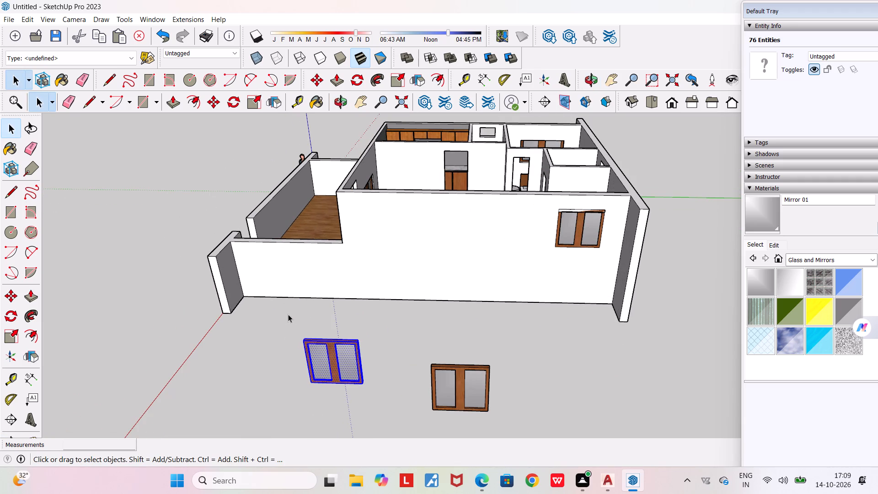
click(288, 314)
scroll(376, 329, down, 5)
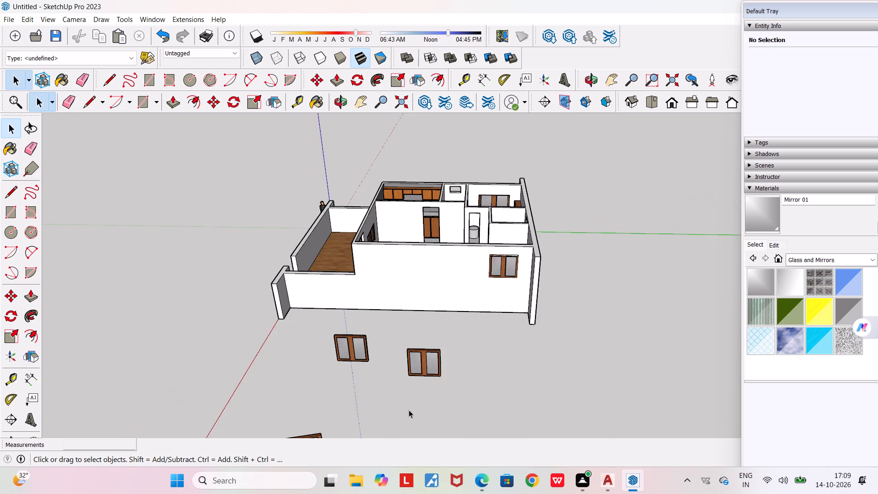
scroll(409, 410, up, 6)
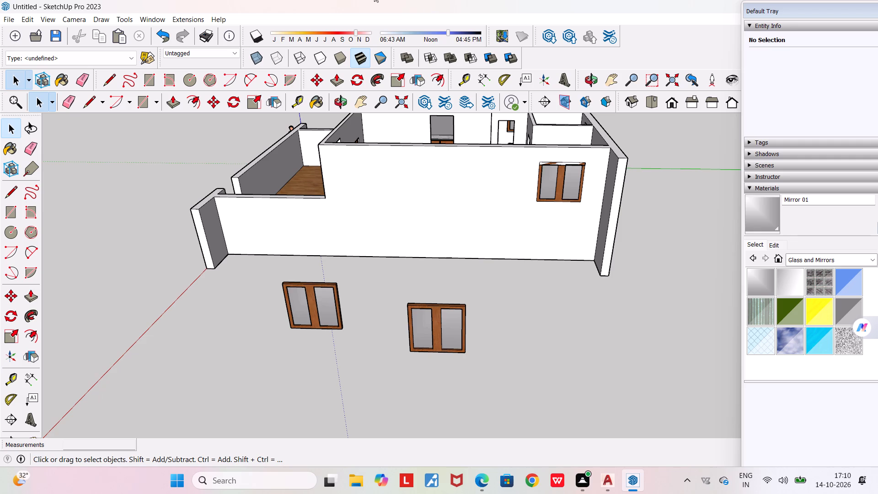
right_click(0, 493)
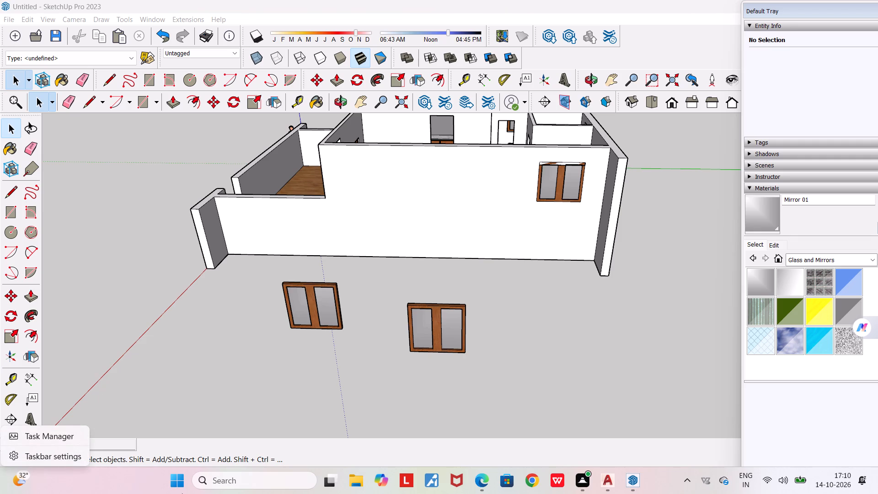
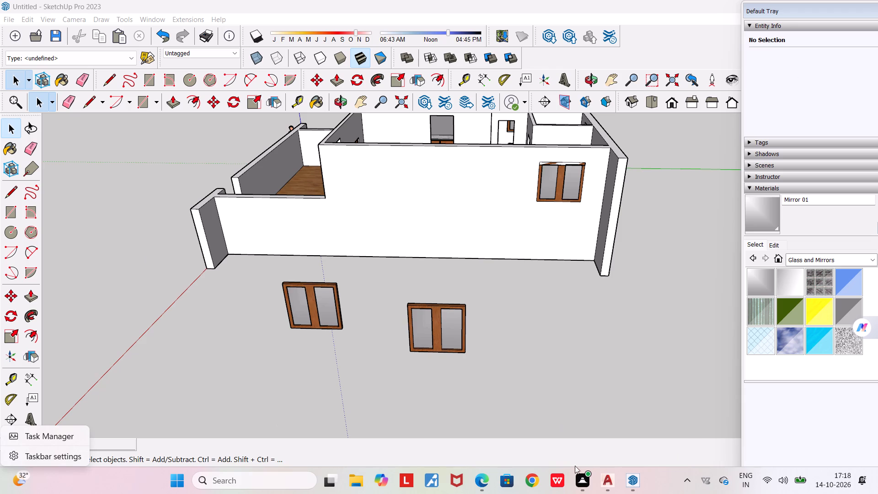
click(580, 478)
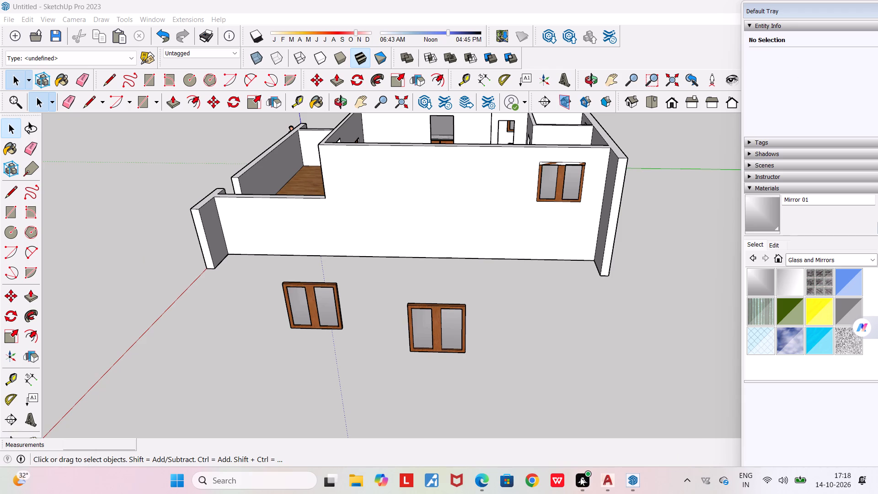
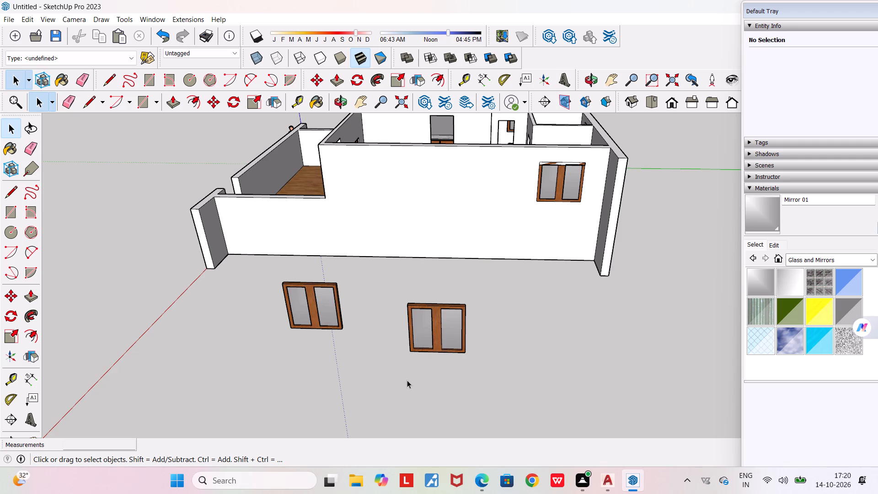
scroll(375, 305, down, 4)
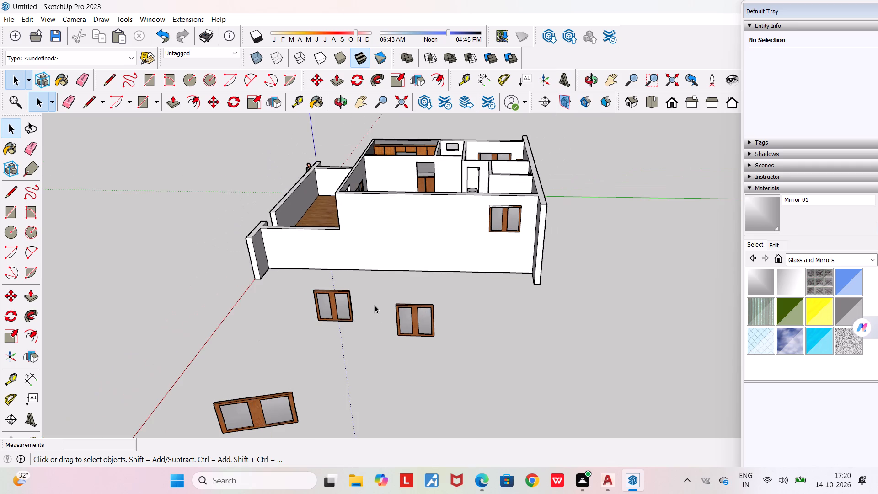
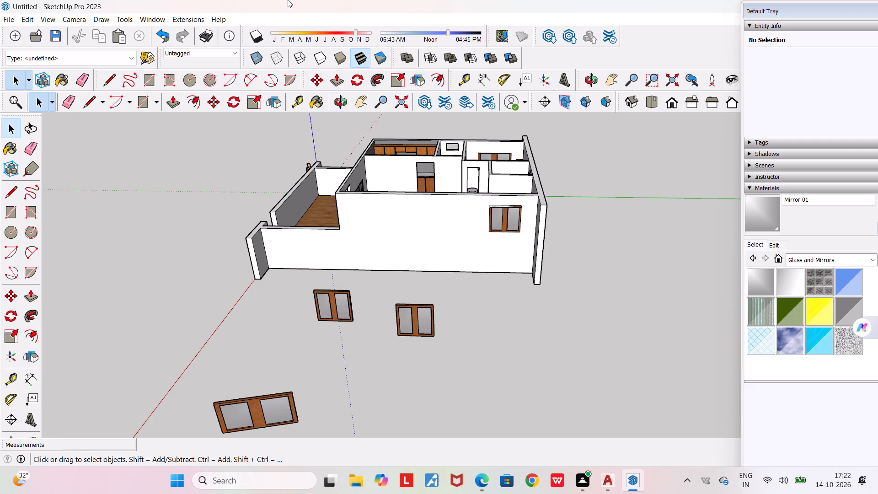
Examine the house and the three loose wood-framed windows beside it from several sides.
middle_drag(317, 220, 464, 335)
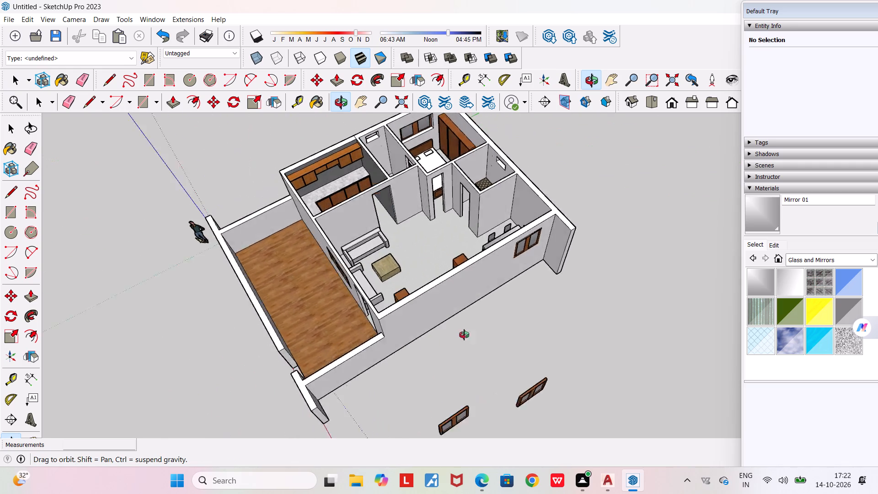
middle_drag(464, 335, 499, 330)
scroll(499, 330, down, 5)
middle_drag(499, 331, 671, 243)
scroll(671, 243, down, 4)
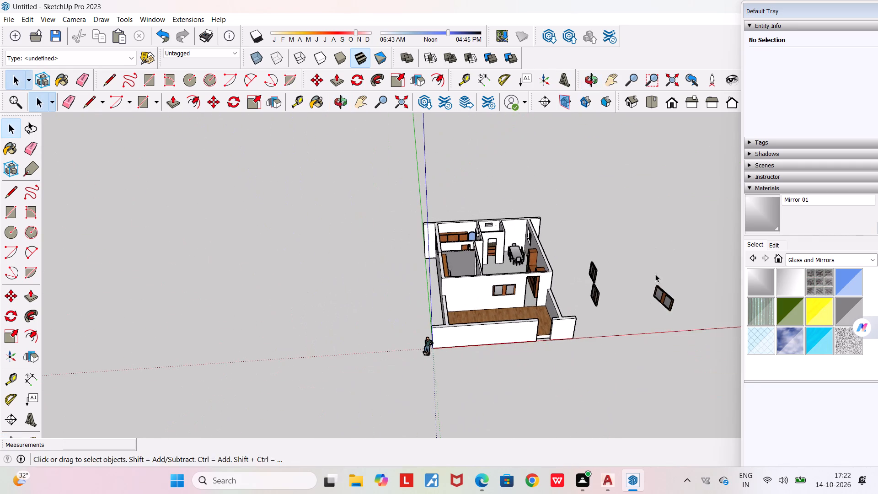
middle_drag(649, 301, 268, 272)
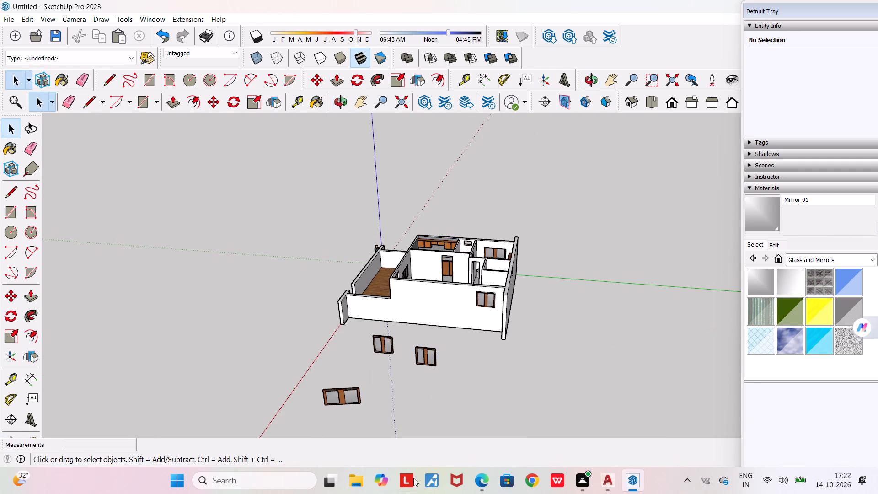
scroll(400, 401, up, 8)
middle_drag(374, 343, 418, 318)
scroll(388, 337, up, 1)
middle_drag(518, 301, 489, 365)
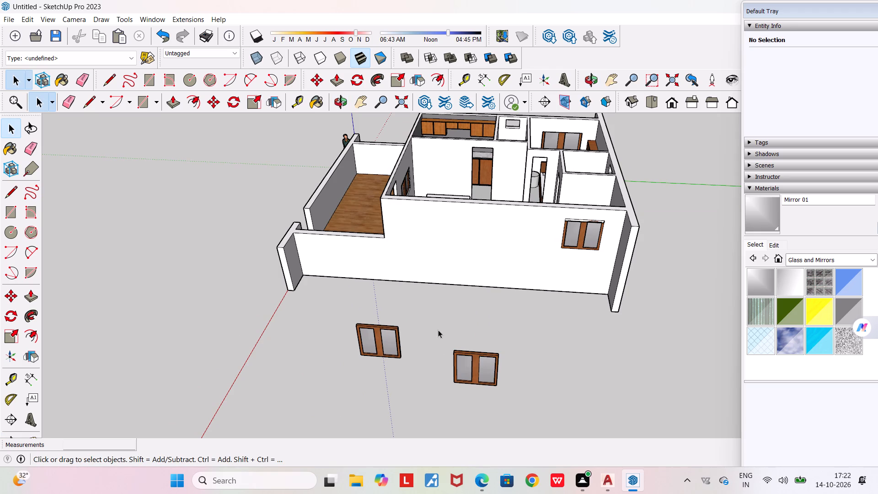
Scale the loose window farthest along the green axis to about 1.10 in width.
drag(438, 329, 520, 425)
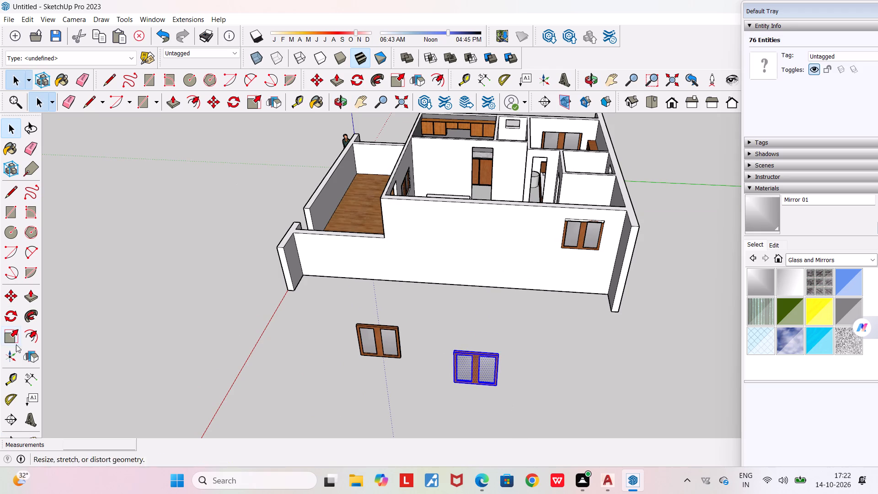
click(11, 337)
scroll(447, 382, up, 5)
scroll(480, 399, up, 4)
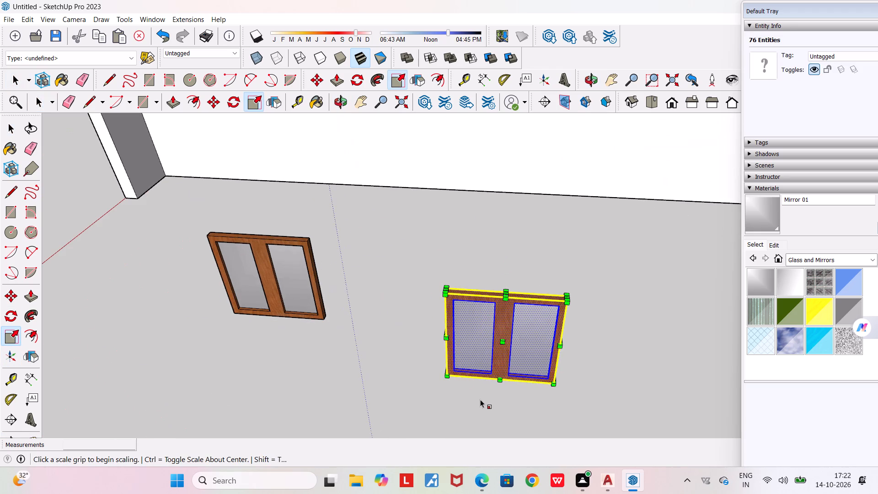
middle_drag(474, 369, 376, 323)
scroll(474, 379, up, 3)
scroll(439, 342, up, 8)
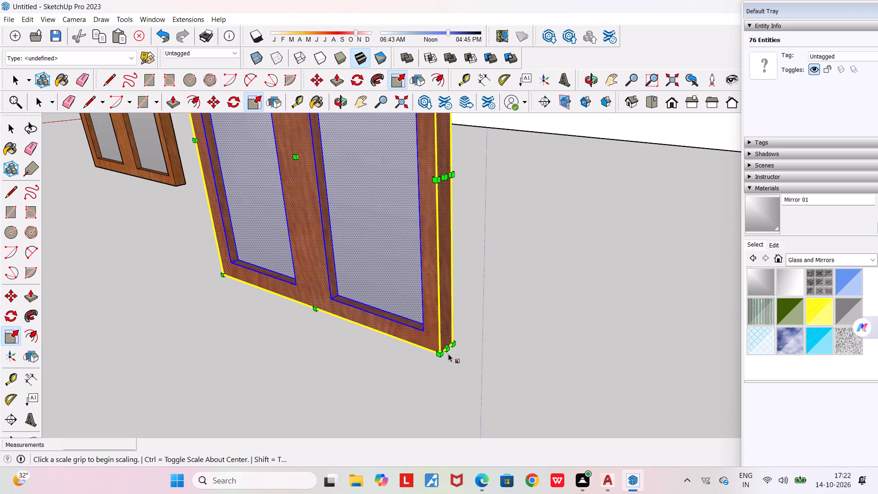
click(448, 349)
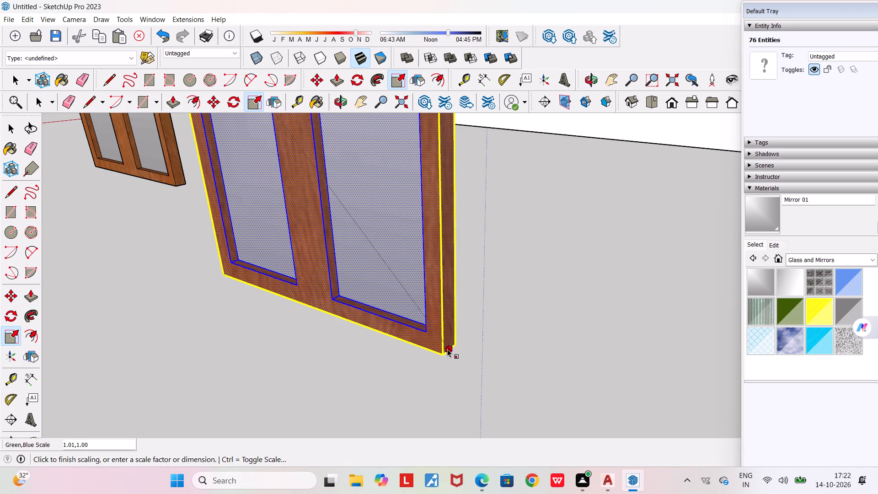
middle_drag(445, 306, 534, 355)
scroll(534, 355, down, 5)
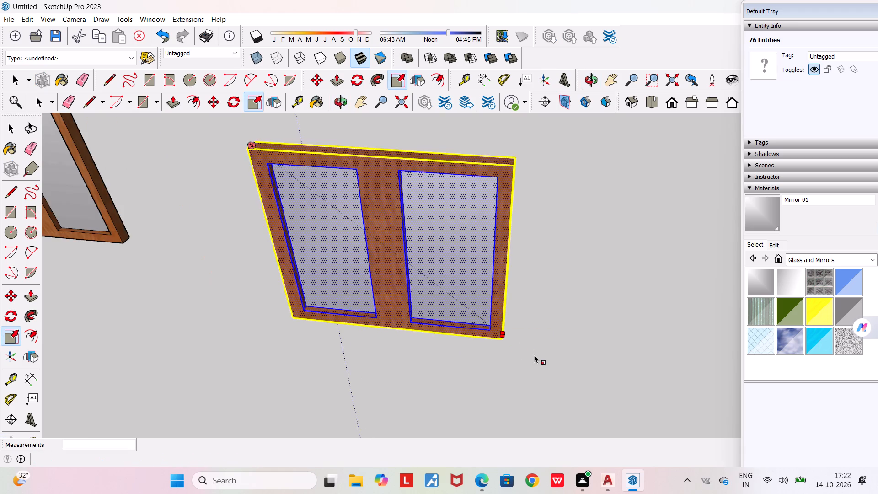
scroll(534, 355, down, 3)
click(525, 352)
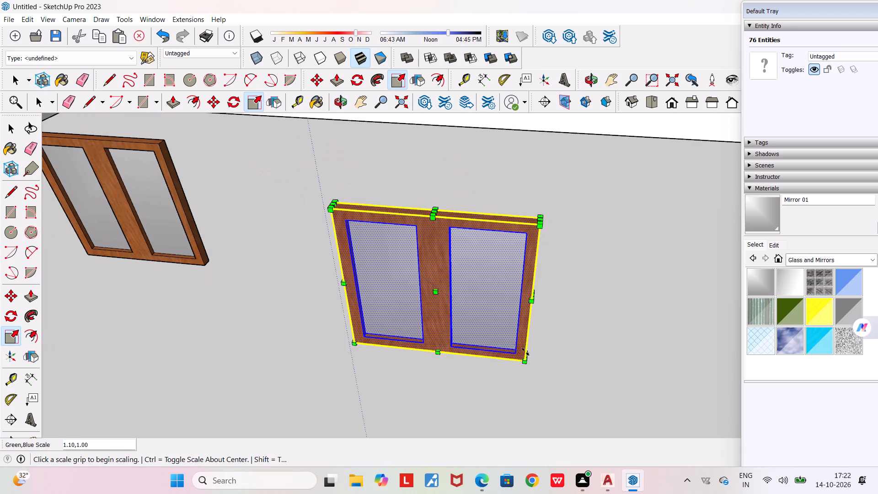
Scale the selected loose window down to about 0.71 in height and about 0.83 in width.
scroll(412, 0, up, 1)
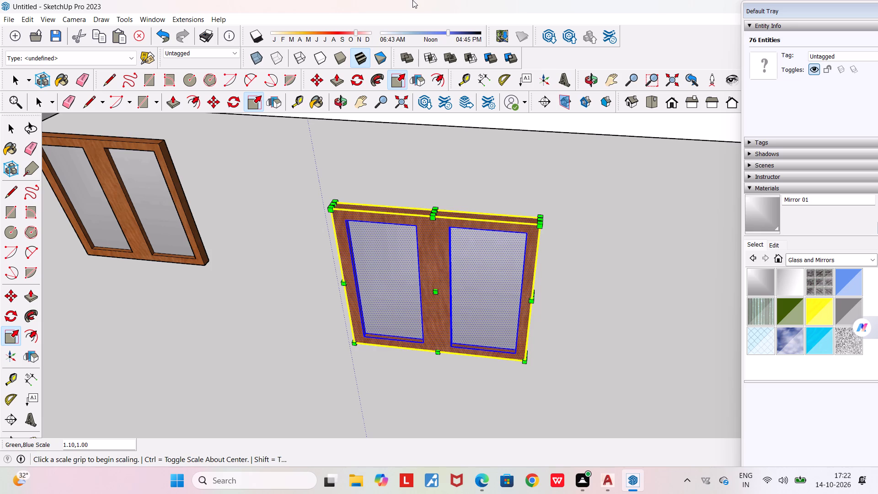
scroll(435, 214, up, 5)
click(436, 213)
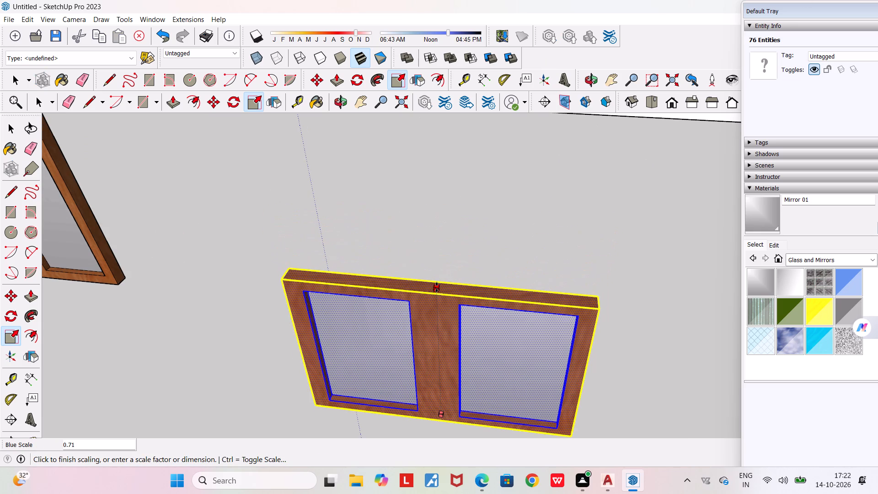
click(437, 287)
scroll(486, 350, up, 1)
middle_drag(485, 351, 316, 304)
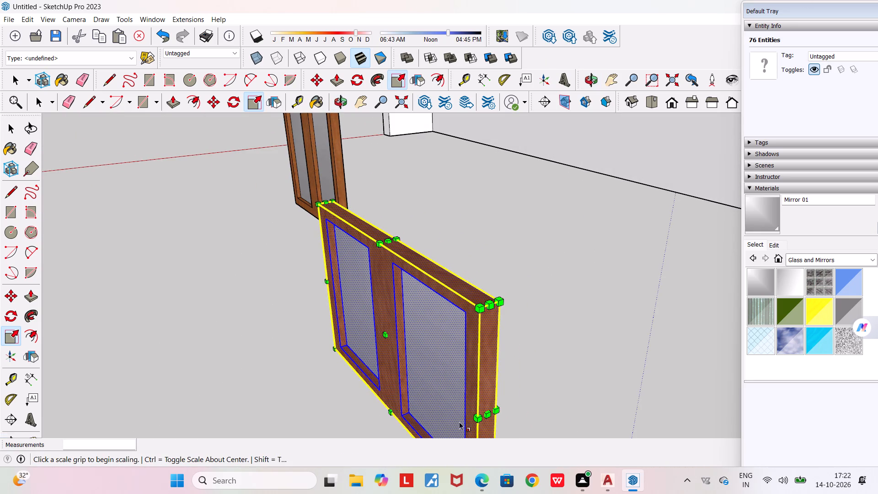
scroll(486, 420, up, 2)
click(487, 413)
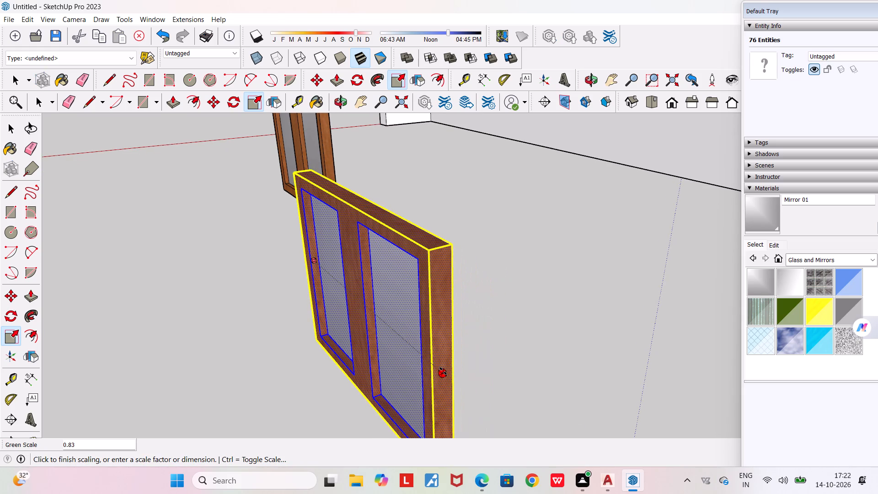
click(429, 363)
Reduce the window's height again from its top edge and scale its width to about 0.50 along the green axis.
middle_drag(404, 362, 664, 333)
scroll(664, 333, down, 3)
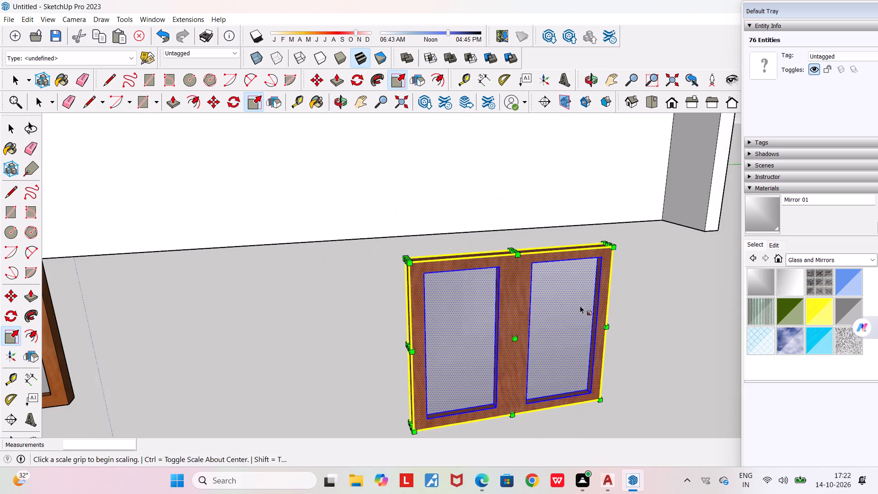
middle_drag(540, 317, 535, 385)
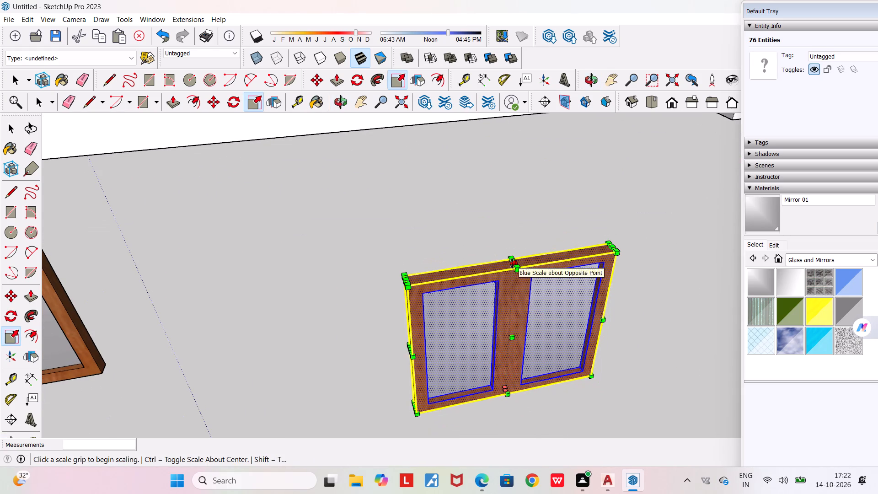
click(512, 263)
click(508, 330)
middle_drag(502, 353, 458, 258)
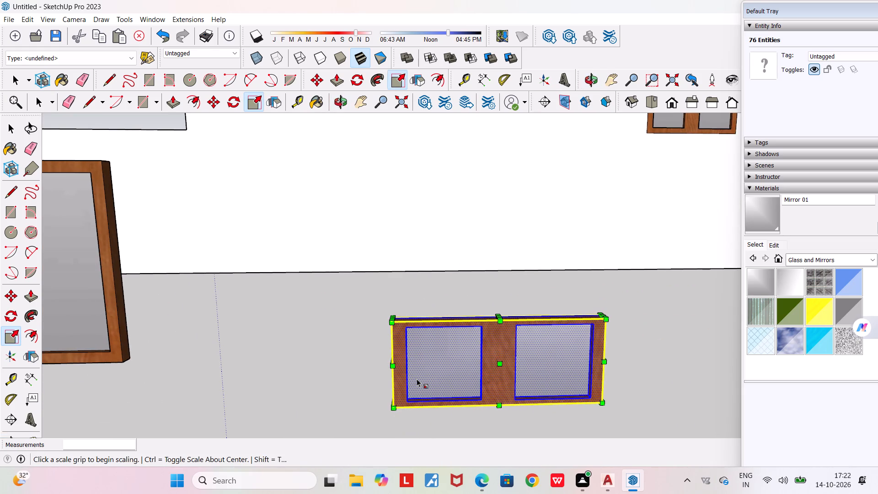
middle_drag(396, 371, 476, 359)
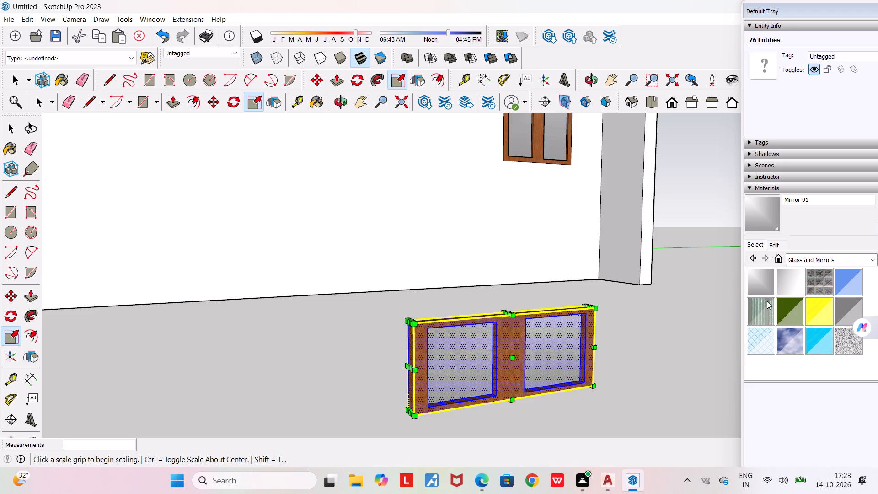
scroll(412, 379, up, 7)
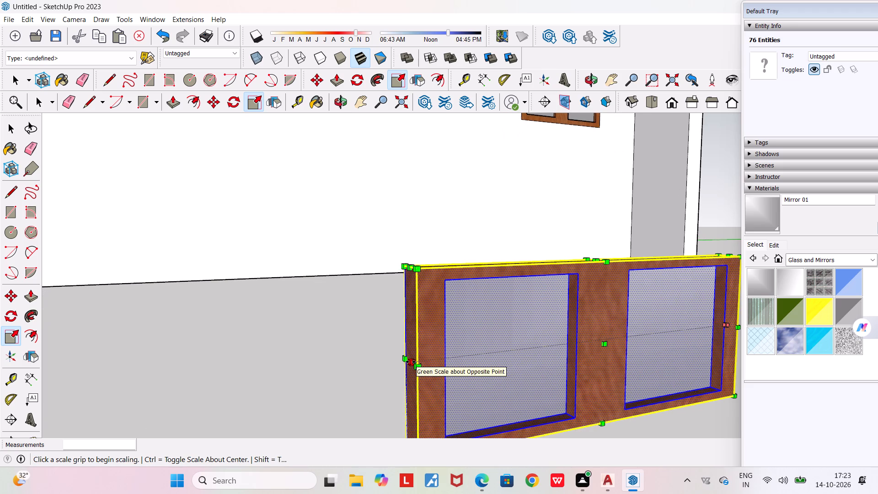
click(411, 362)
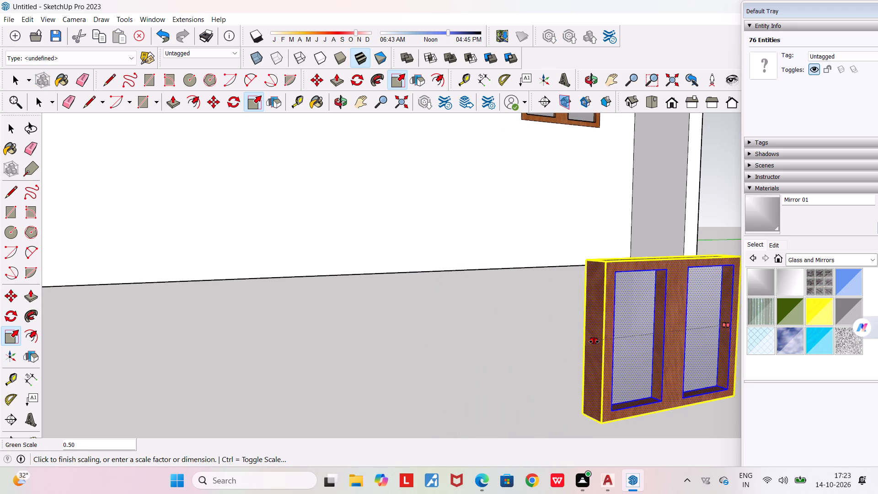
click(594, 342)
Scale the small window's height down further from its bottom edge.
middle_drag(626, 395, 457, 326)
scroll(457, 326, down, 3)
middle_drag(509, 359, 533, 376)
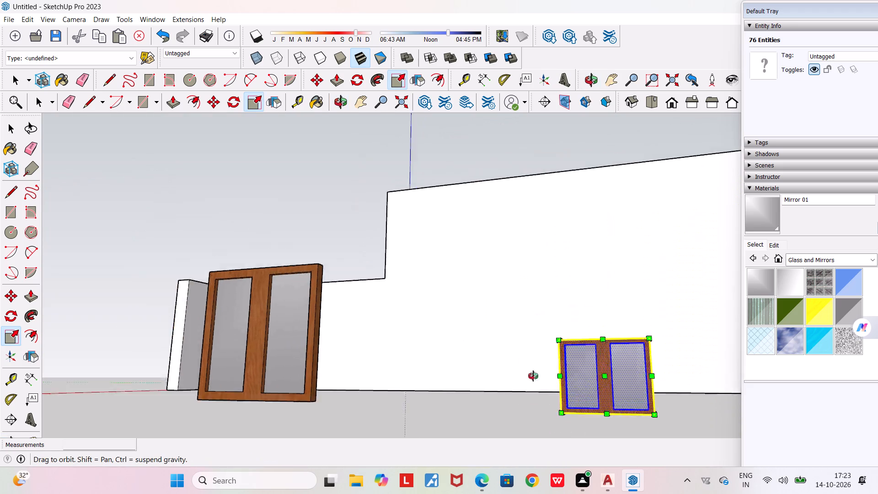
middle_drag(533, 376, 549, 388)
scroll(549, 388, down, 10)
scroll(598, 404, up, 9)
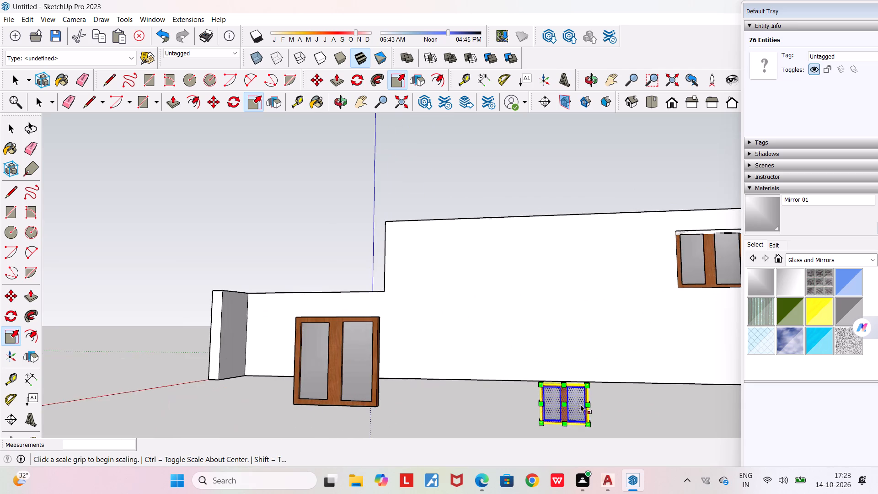
middle_drag(564, 385, 565, 436)
middle_drag(562, 403, 578, 347)
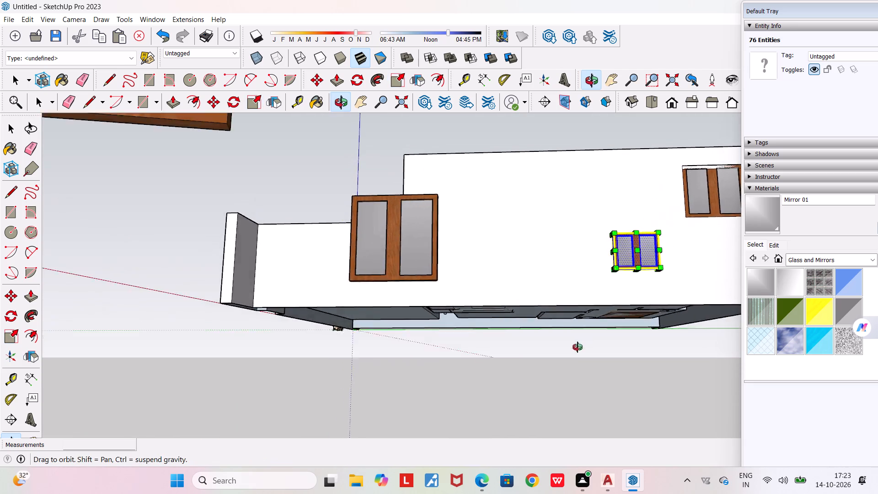
middle_drag(578, 347, 569, 350)
scroll(611, 325, up, 5)
middle_drag(586, 290, 580, 299)
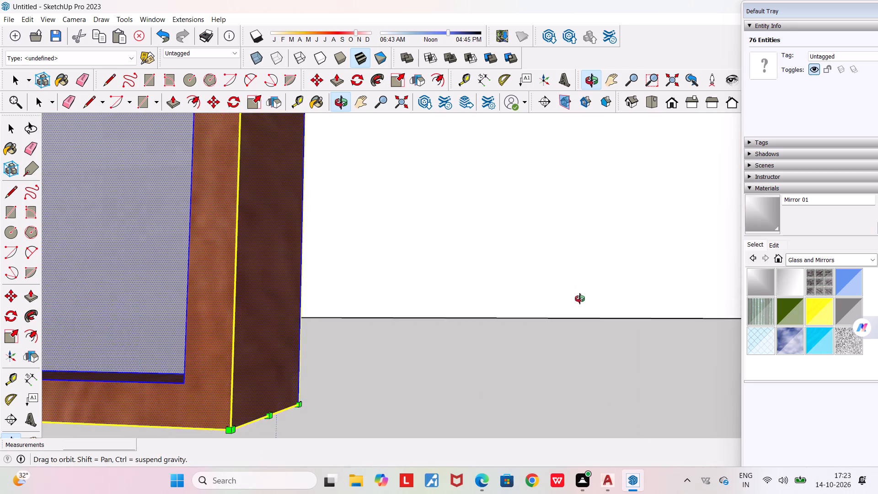
middle_drag(580, 299, 596, 303)
scroll(596, 303, down, 7)
middle_drag(622, 338, 538, 287)
scroll(538, 287, down, 5)
scroll(647, 398, up, 4)
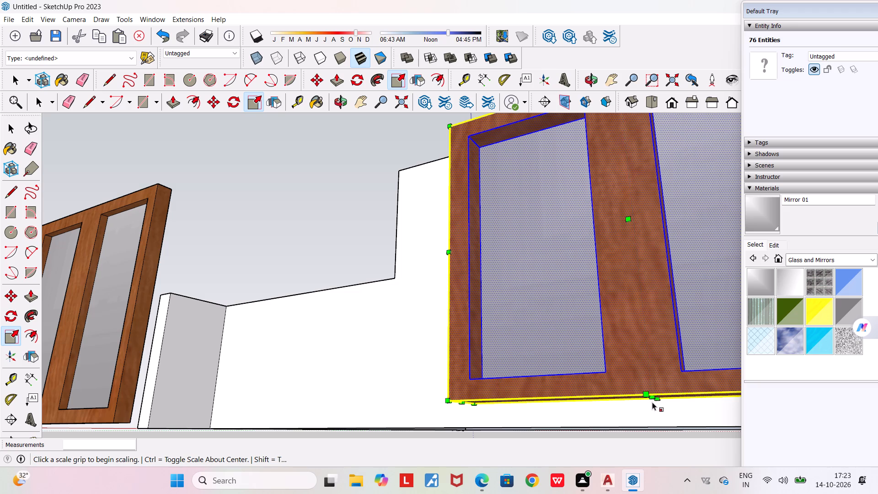
click(653, 400)
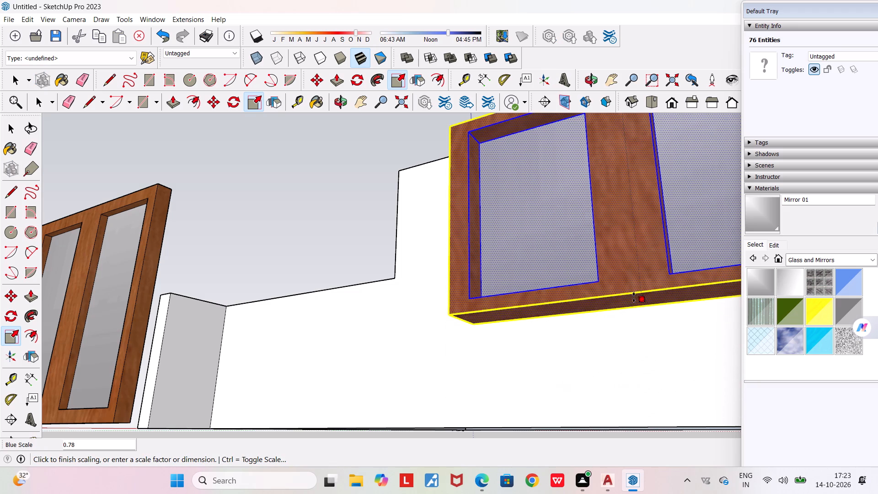
click(626, 249)
Move the small window about 41' 11" onto the house's outer wall, beside the small empty rectangular opening.
middle_drag(617, 279, 619, 328)
scroll(619, 328, down, 8)
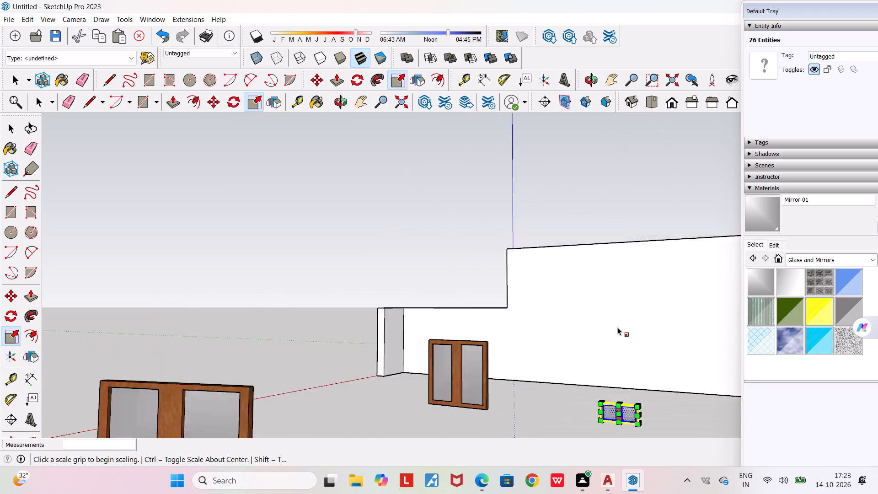
scroll(617, 327, down, 6)
scroll(624, 374, up, 9)
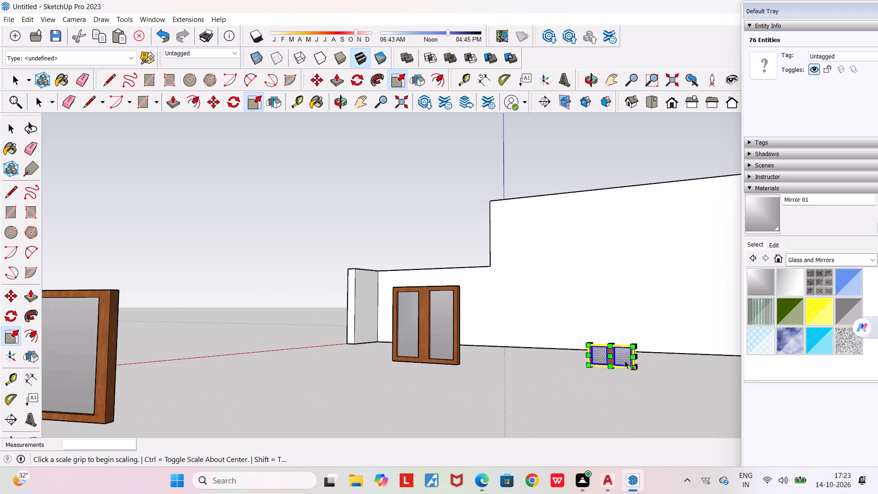
key(m)
key(Return)
scroll(644, 374, up, 4)
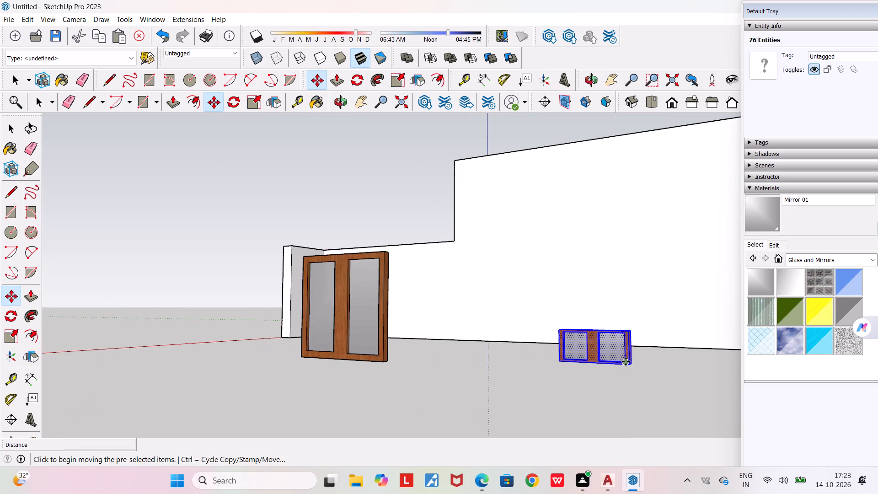
click(626, 361)
middle_drag(631, 343, 565, 371)
scroll(565, 371, down, 12)
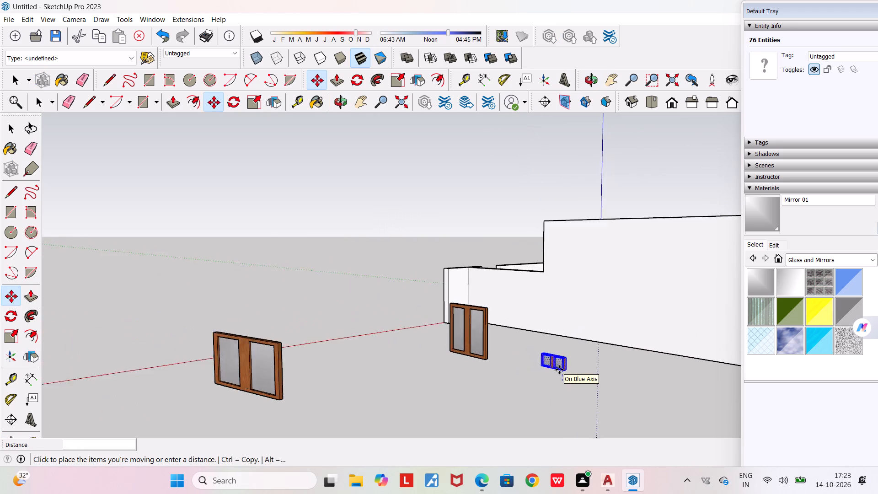
scroll(559, 370, down, 4)
middle_drag(565, 344, 280, 352)
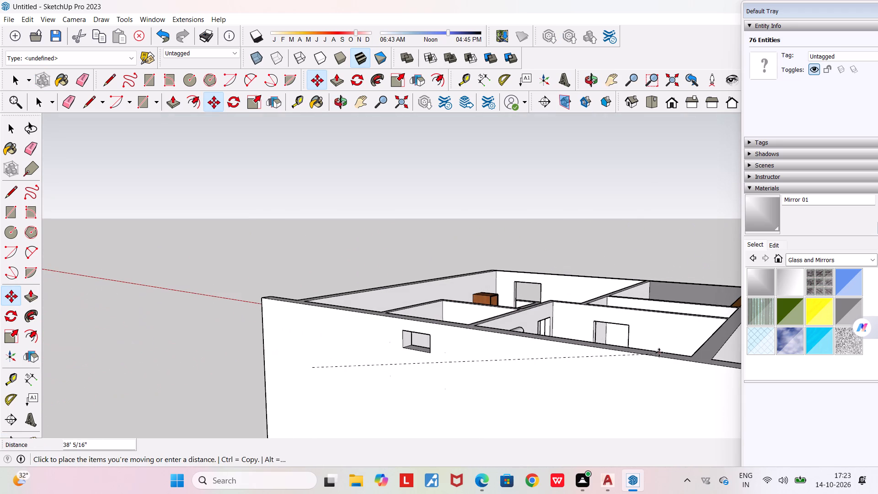
middle_drag(660, 352, 464, 340)
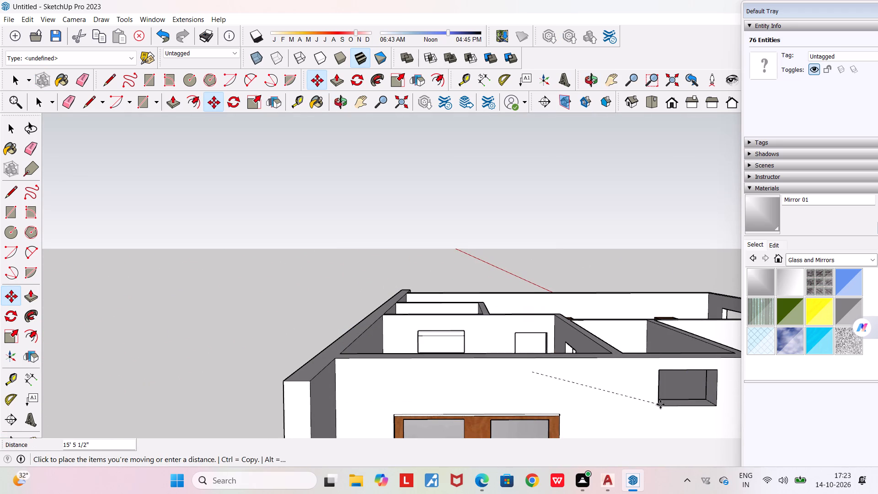
middle_drag(667, 398, 634, 388)
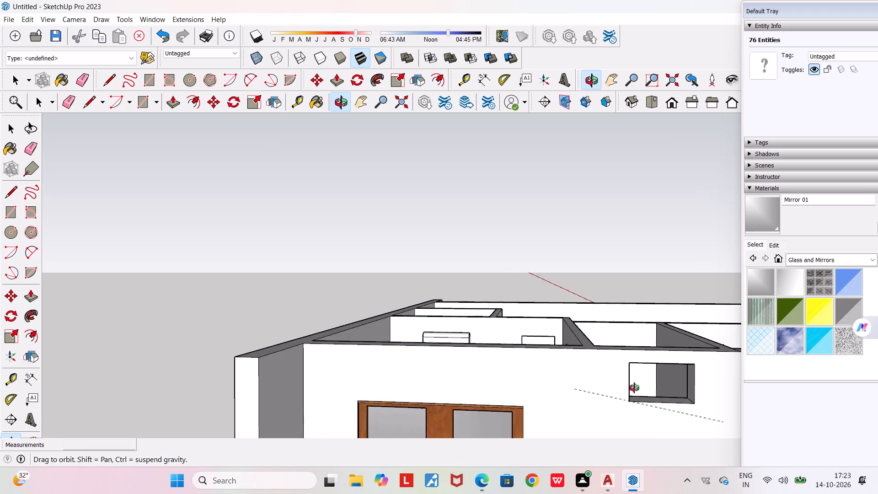
middle_drag(634, 388, 623, 383)
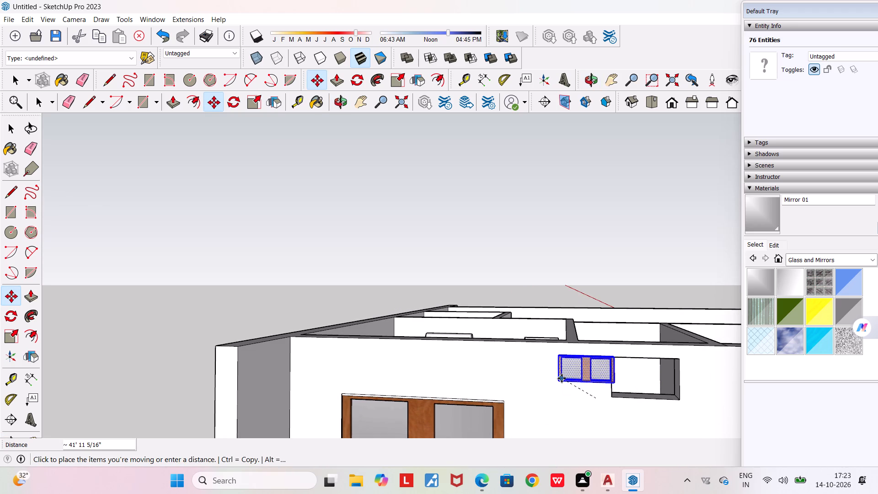
click(562, 378)
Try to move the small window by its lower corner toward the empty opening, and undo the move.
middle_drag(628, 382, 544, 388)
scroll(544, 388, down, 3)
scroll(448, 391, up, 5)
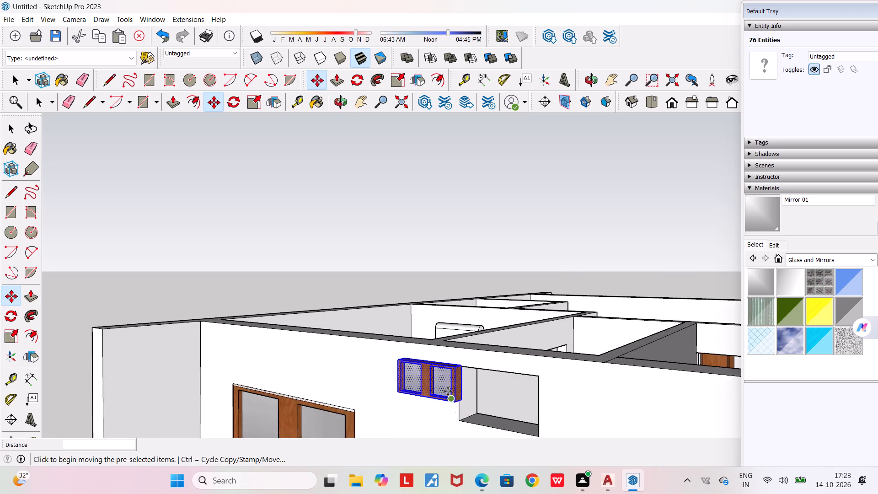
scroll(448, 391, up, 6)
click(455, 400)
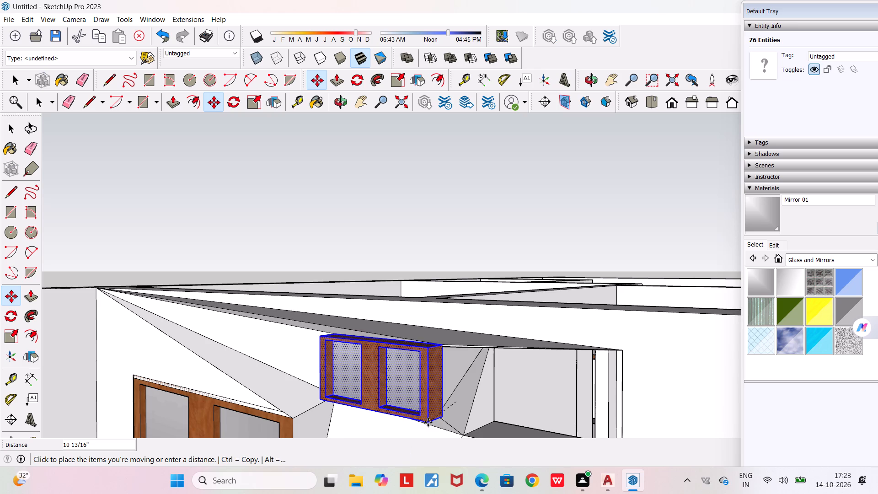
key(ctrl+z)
Move the loose small window by its corner about 41' 1" into the small rectangular opening in the outer wall.
scroll(428, 422, down, 6)
middle_drag(428, 422, 555, 403)
scroll(555, 403, down, 17)
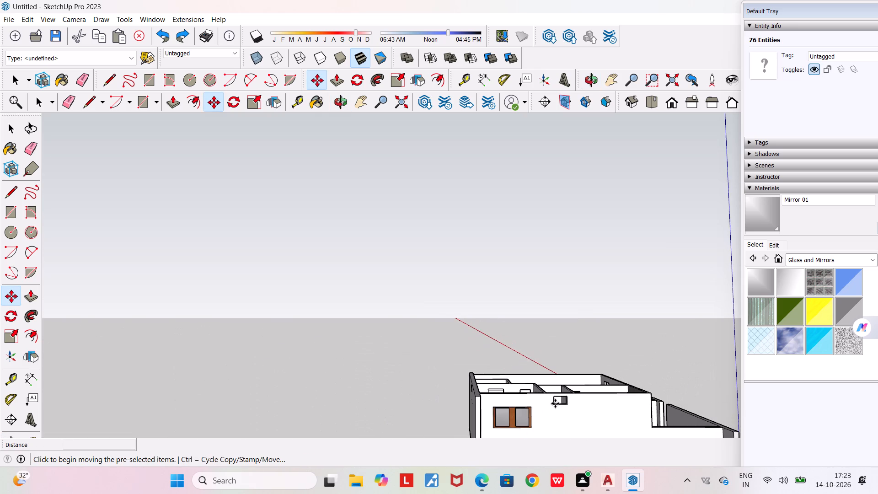
middle_drag(447, 410, 671, 436)
scroll(671, 436, down, 5)
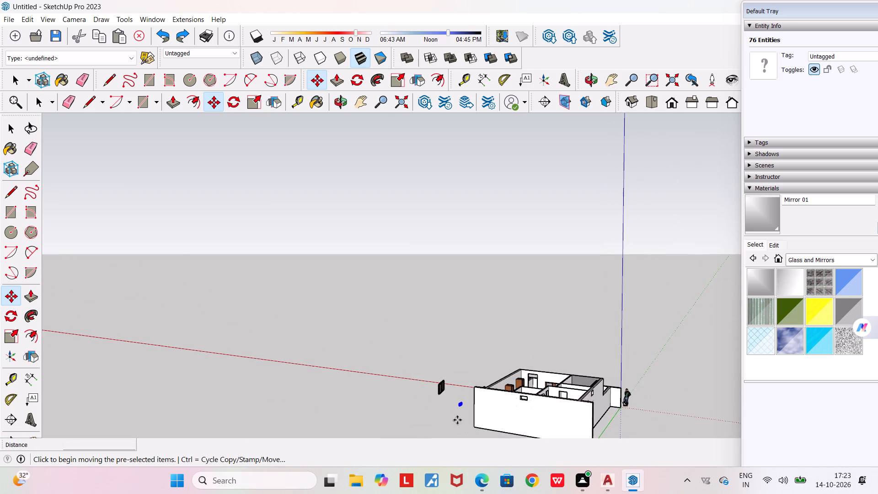
scroll(454, 418, up, 5)
scroll(498, 397, up, 5)
scroll(451, 422, up, 4)
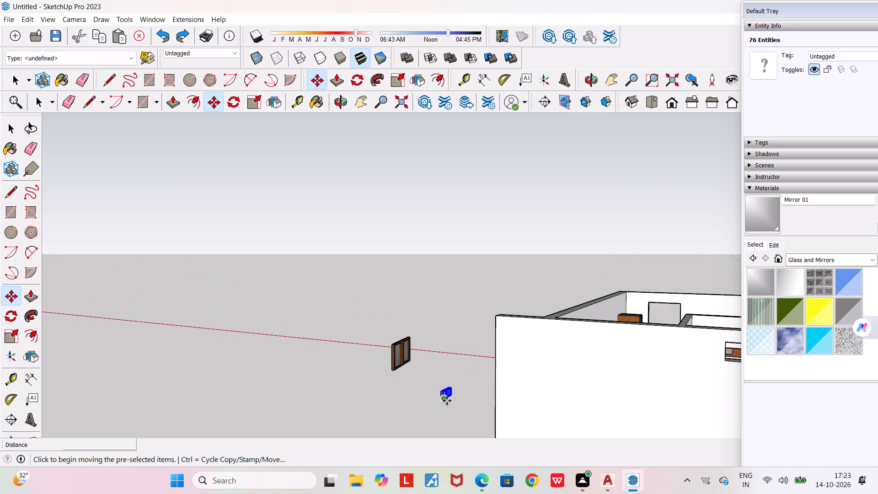
click(442, 398)
middle_drag(626, 406, 418, 370)
scroll(418, 370, down, 17)
middle_drag(610, 365, 593, 428)
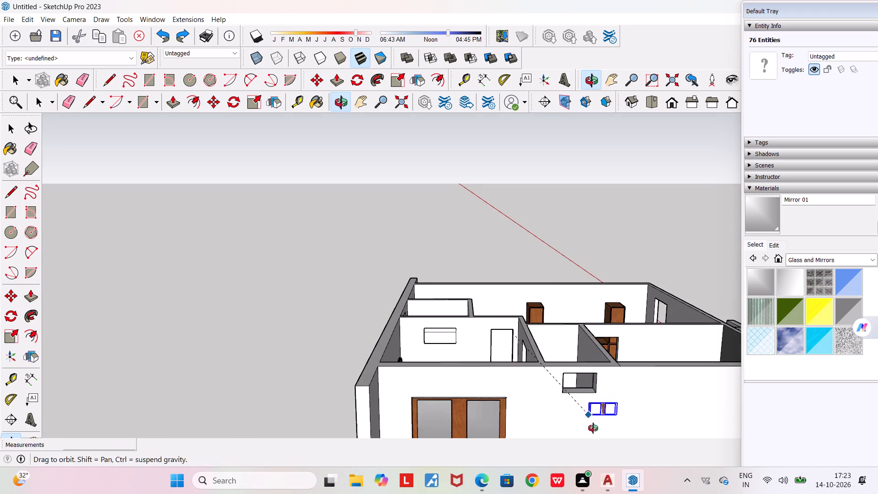
middle_drag(593, 428, 592, 426)
scroll(558, 399, up, 14)
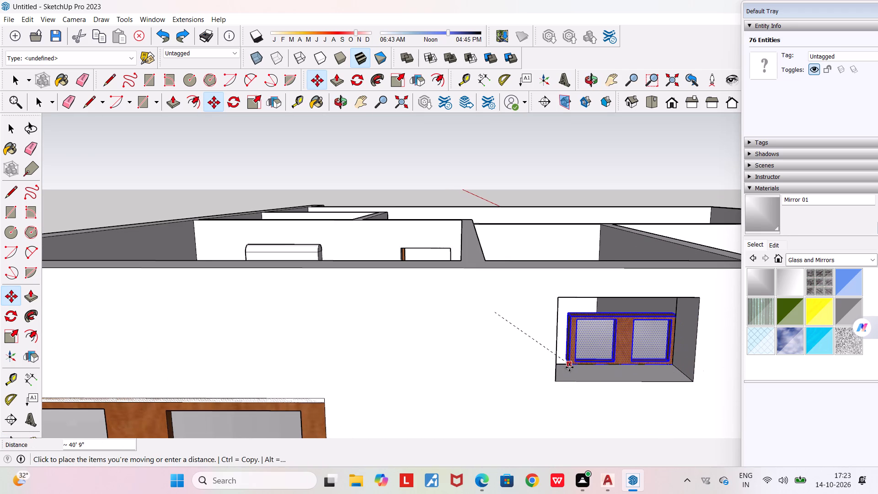
click(570, 372)
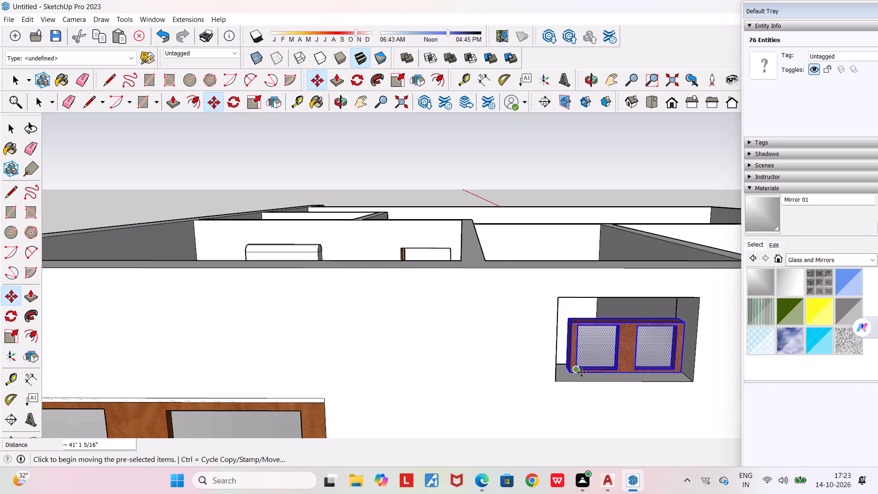
Nudge the window inside the opening about 1 5/16" toward the left jamb and about 11/16" upward.
middle_drag(581, 372, 586, 381)
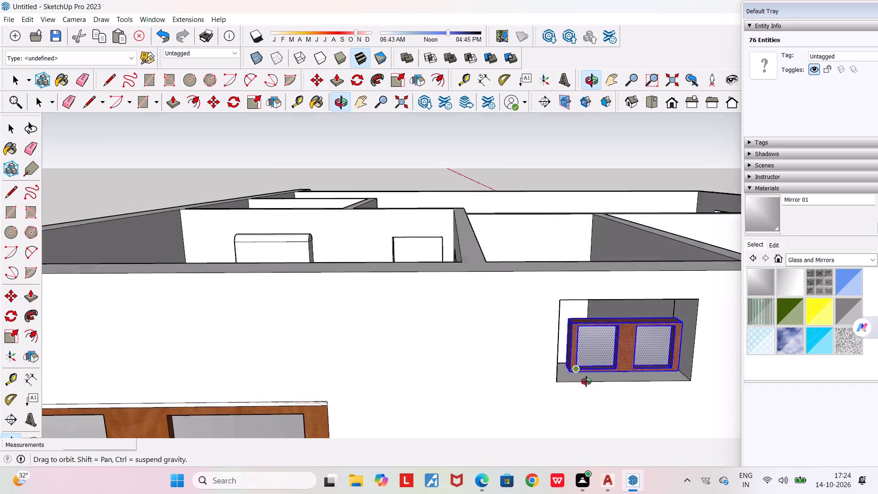
middle_drag(586, 381, 578, 396)
scroll(579, 338, up, 2)
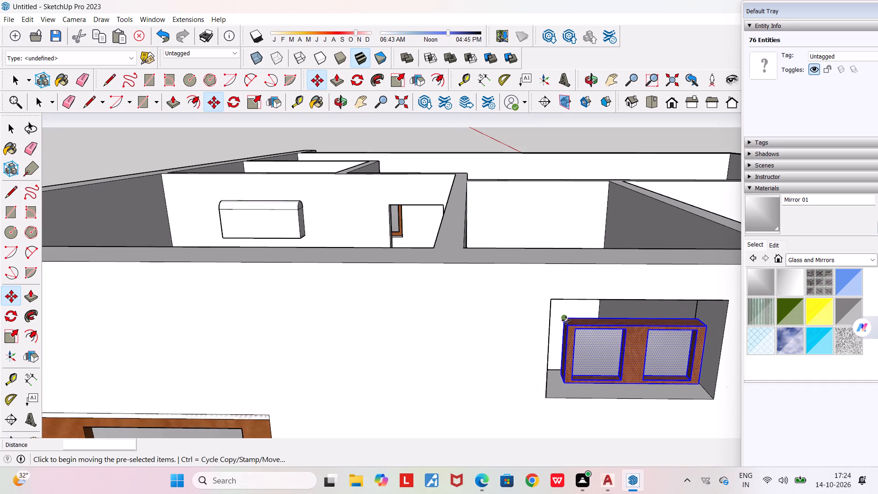
click(568, 324)
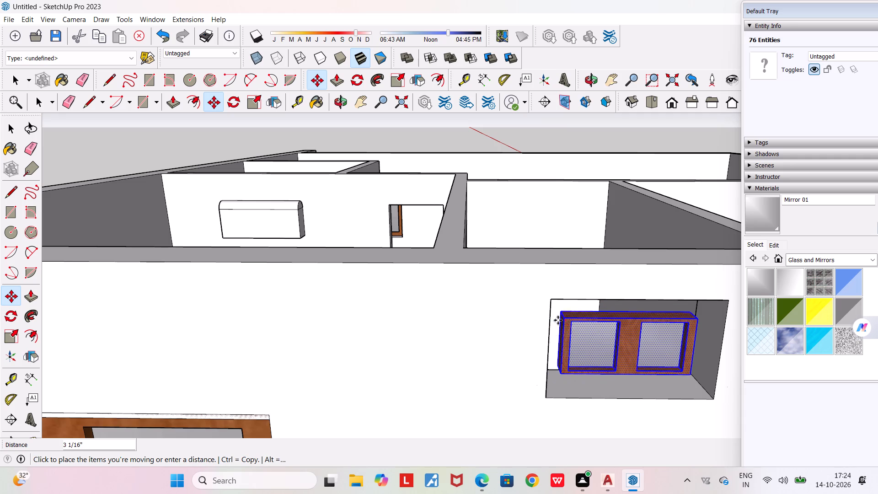
click(559, 324)
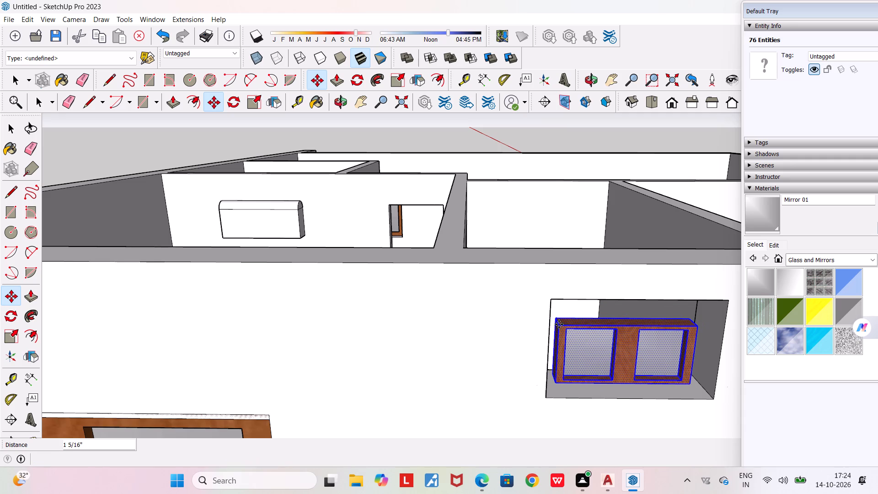
click(630, 326)
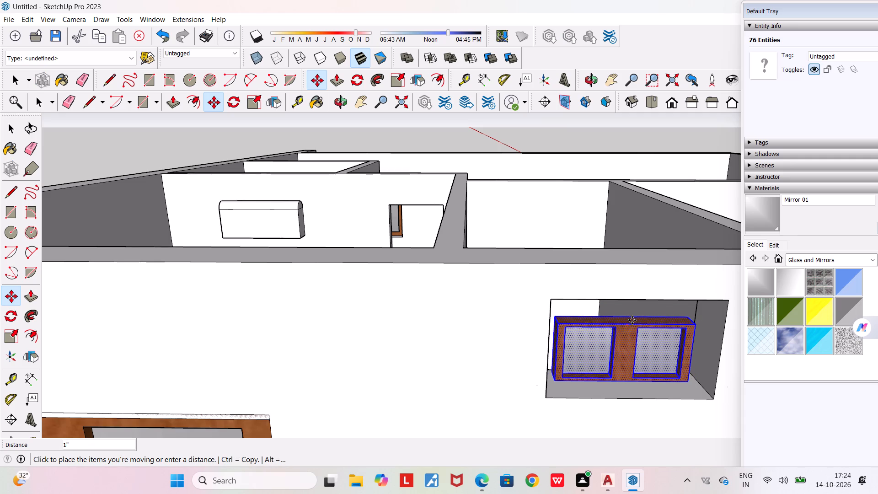
click(632, 320)
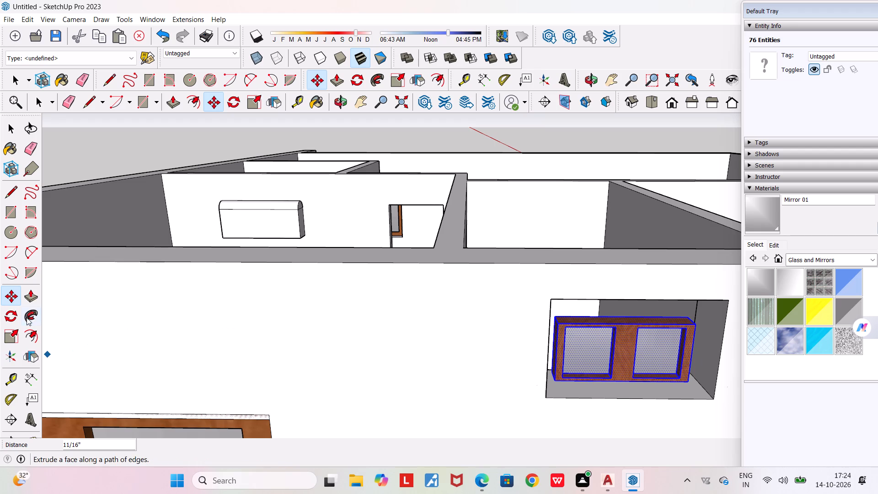
Scale the window's height up from its top edge along the blue axis, toward the top of the opening.
click(9, 338)
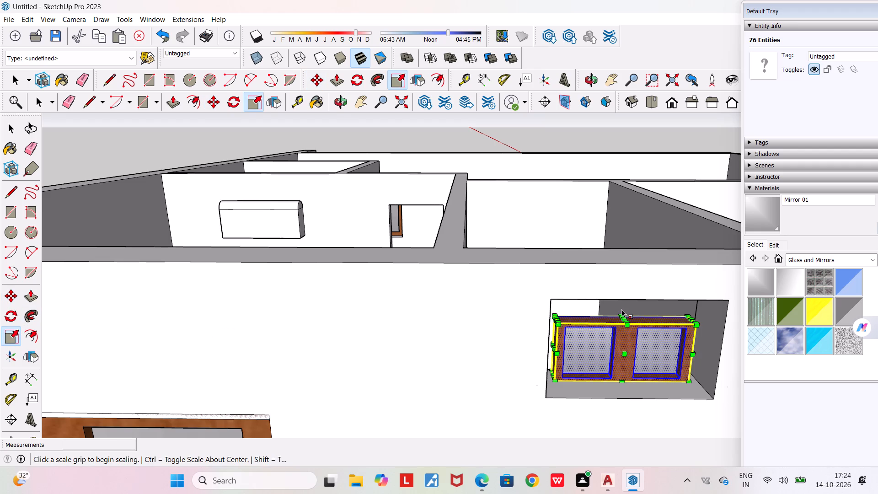
scroll(637, 319, up, 8)
click(611, 345)
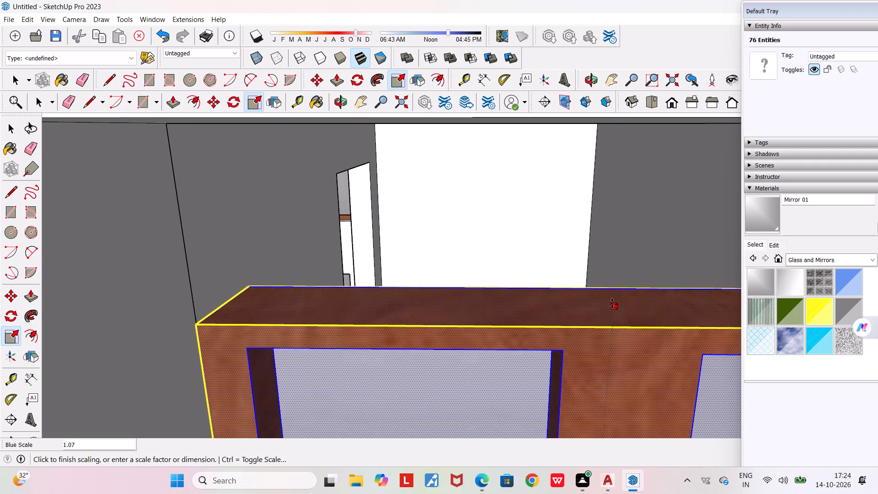
scroll(613, 300, down, 10)
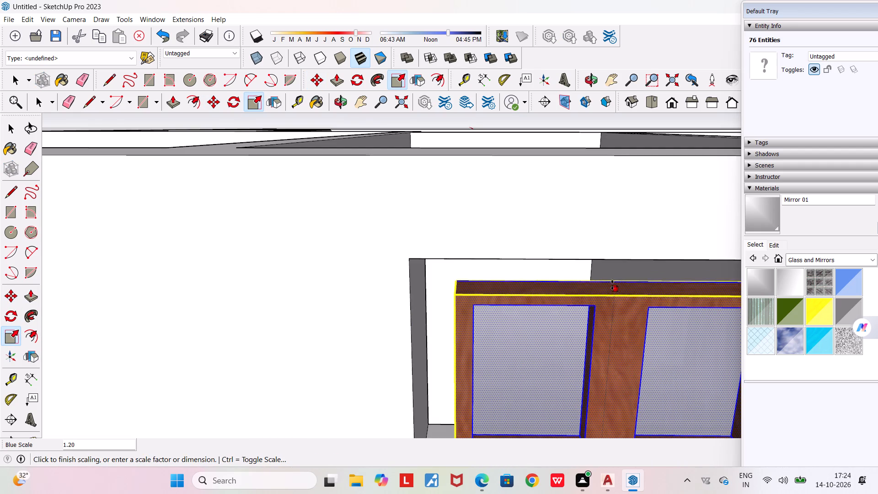
click(612, 272)
Scale the window's width to about 1.10 along the green axis so its left side meets the opening's jamb.
middle_drag(610, 303, 634, 299)
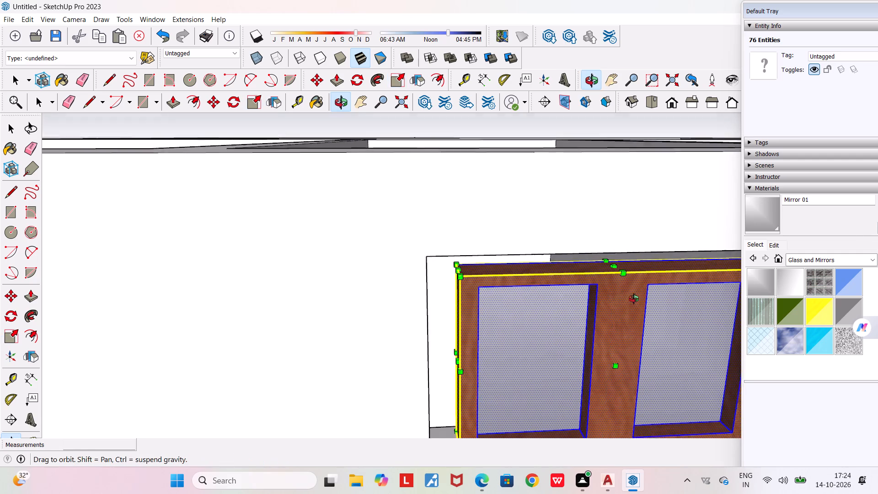
middle_drag(634, 299, 638, 299)
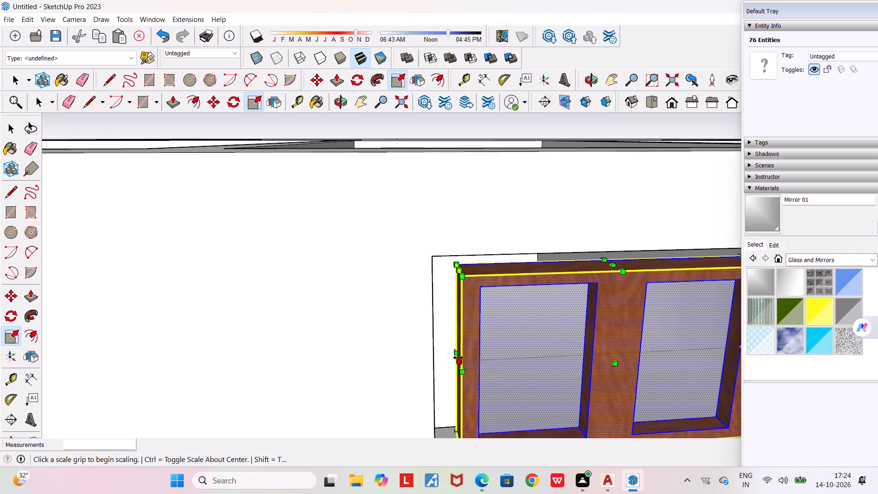
click(458, 358)
click(429, 358)
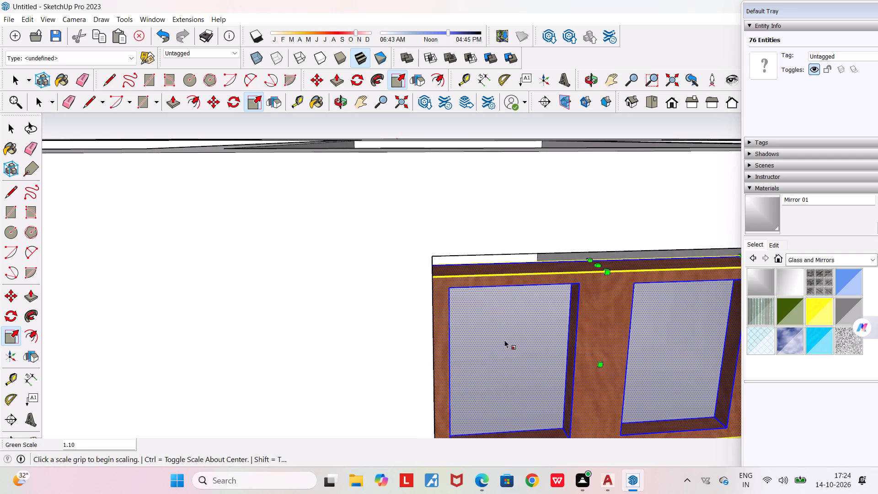
Scale the window's width to about 1.07 along the green axis from its right side, toward the opposite jamb.
middle_drag(504, 340, 448, 326)
scroll(448, 326, down, 3)
middle_drag(680, 373, 627, 370)
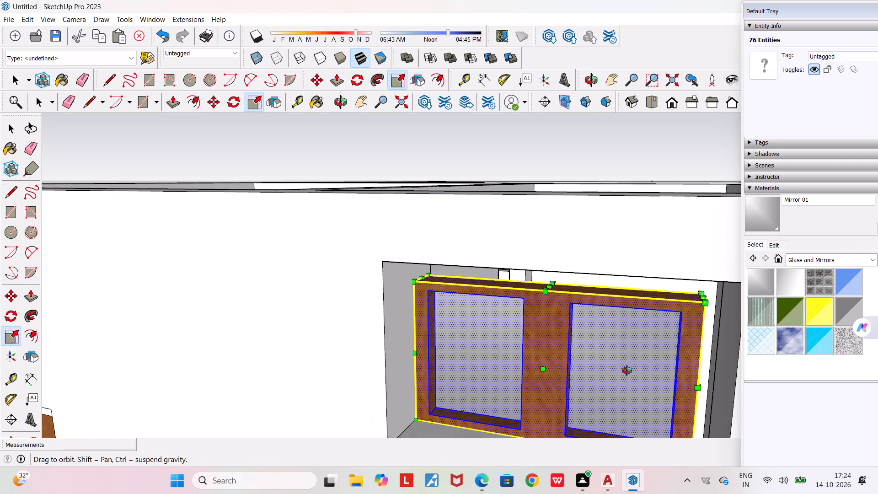
middle_drag(627, 370, 609, 372)
scroll(609, 372, down, 3)
scroll(677, 395, up, 4)
scroll(668, 390, down, 3)
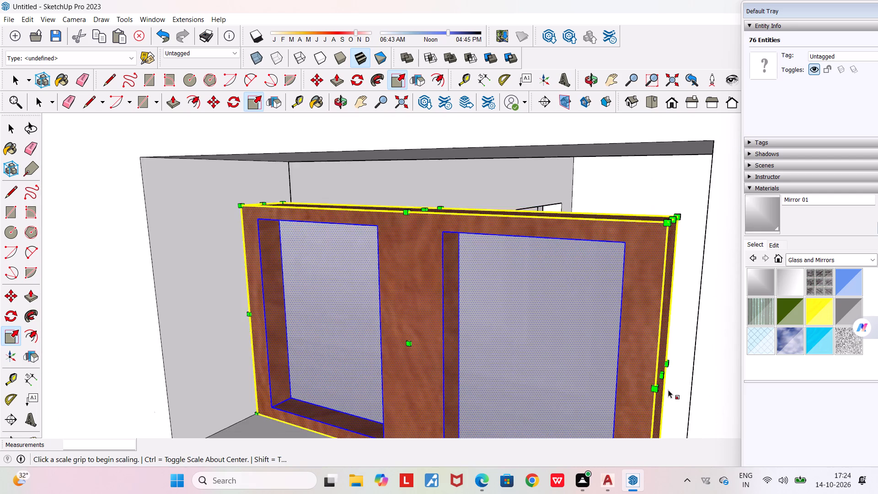
click(667, 384)
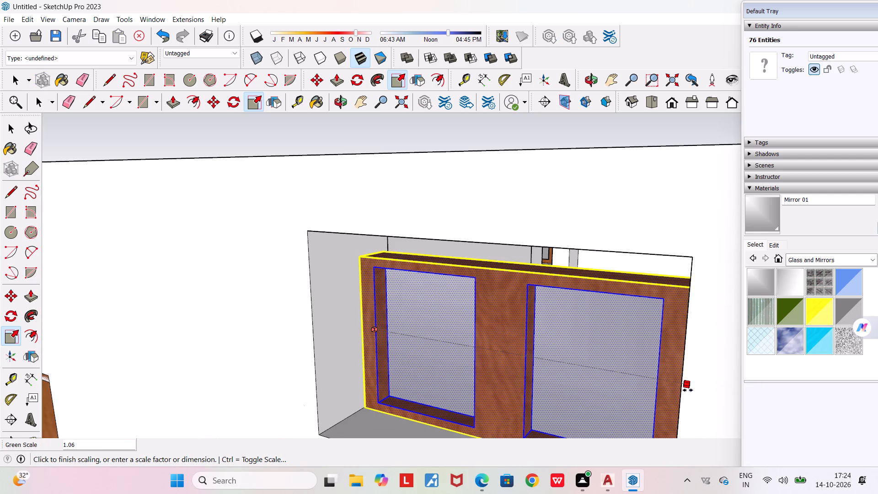
middle_drag(688, 390, 749, 394)
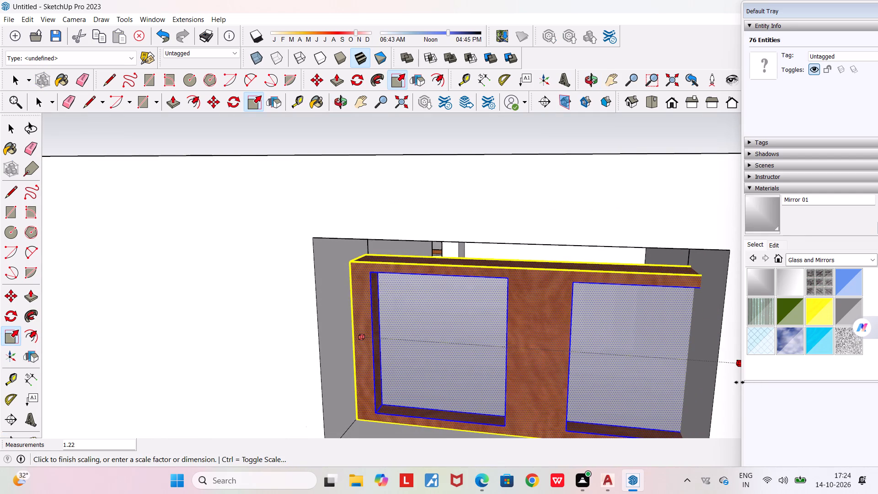
click(714, 380)
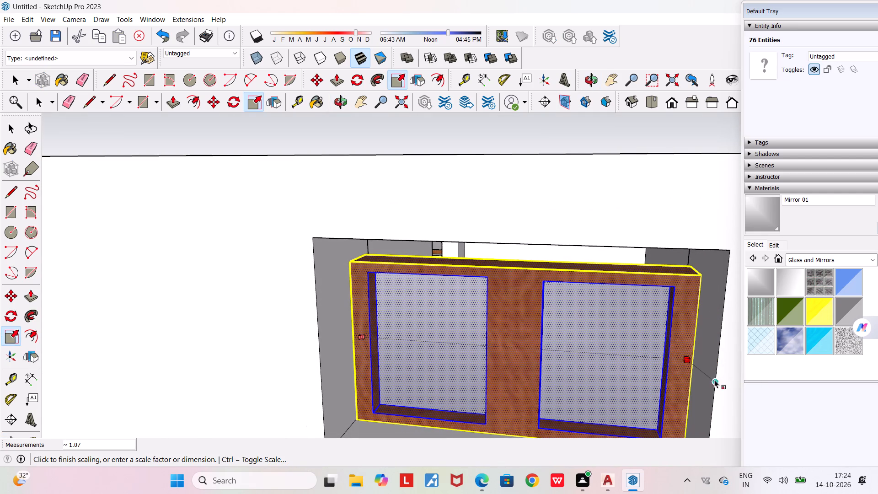
Scale the window's height up again from its top edge until it reaches the top of the opening.
click(519, 263)
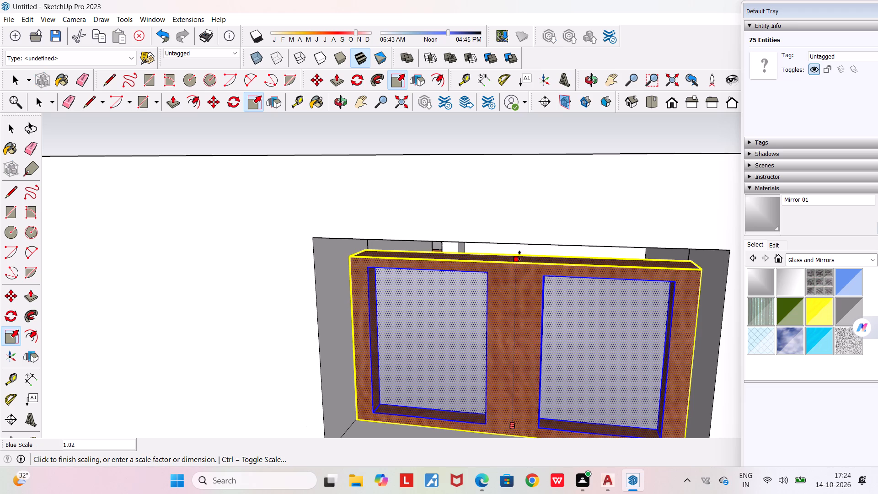
click(520, 246)
middle_drag(507, 322, 513, 316)
scroll(513, 316, down, 4)
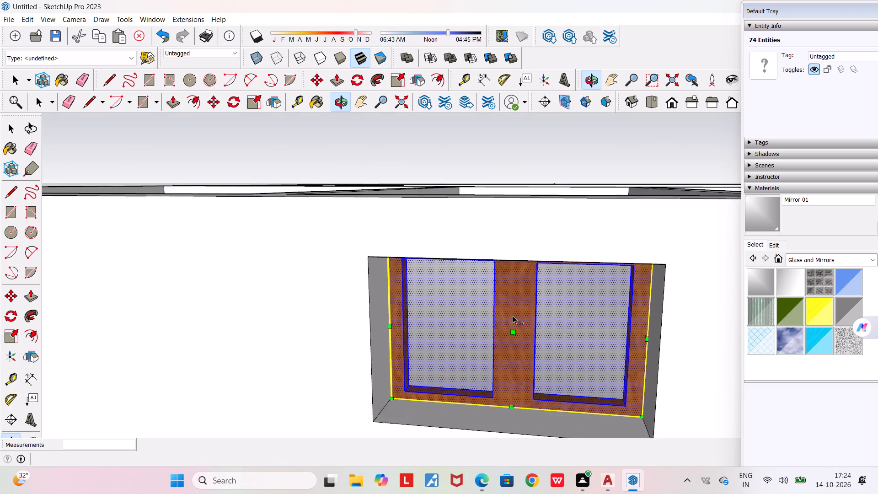
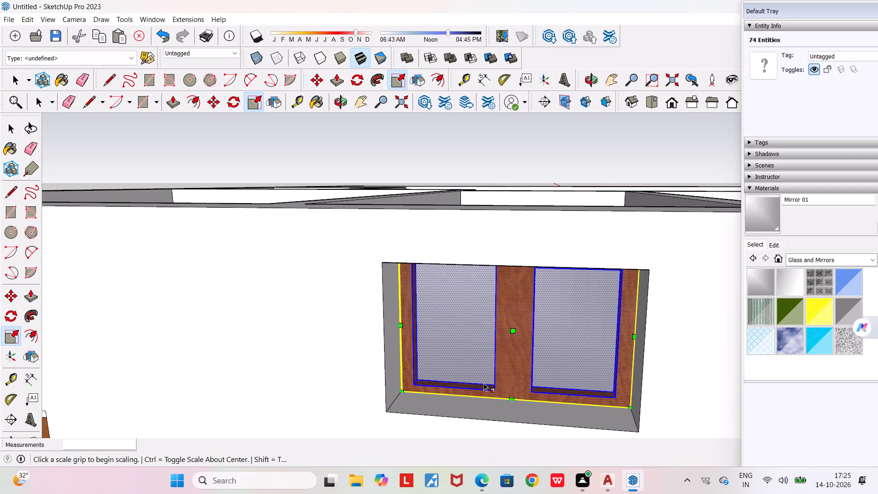
Examine how the resized window sits in its wall opening, from above, from below and from the side.
scroll(500, 358, down, 3)
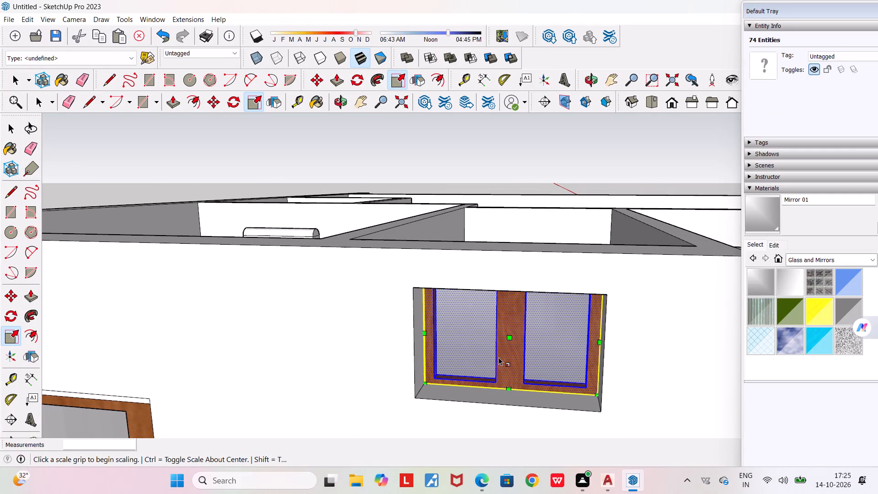
middle_drag(496, 344, 428, 315)
scroll(428, 315, down, 5)
middle_drag(470, 344, 426, 358)
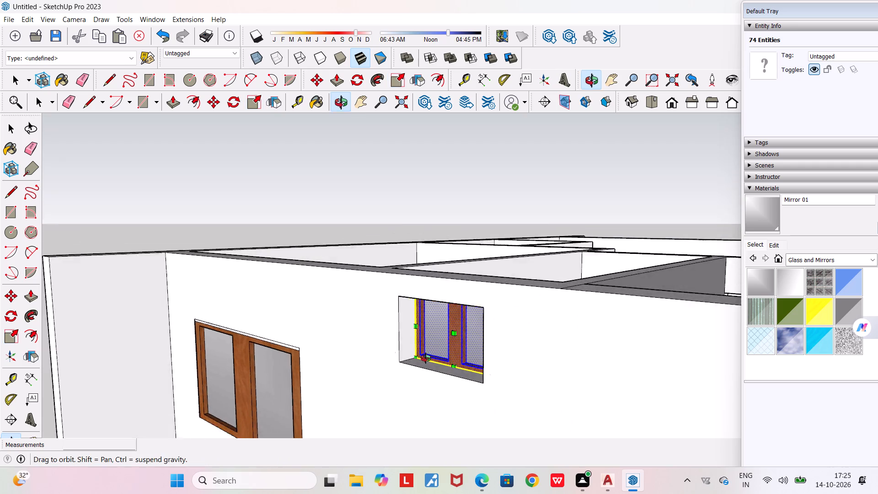
middle_drag(426, 358, 422, 363)
scroll(422, 363, down, 4)
key(space)
scroll(462, 365, up, 3)
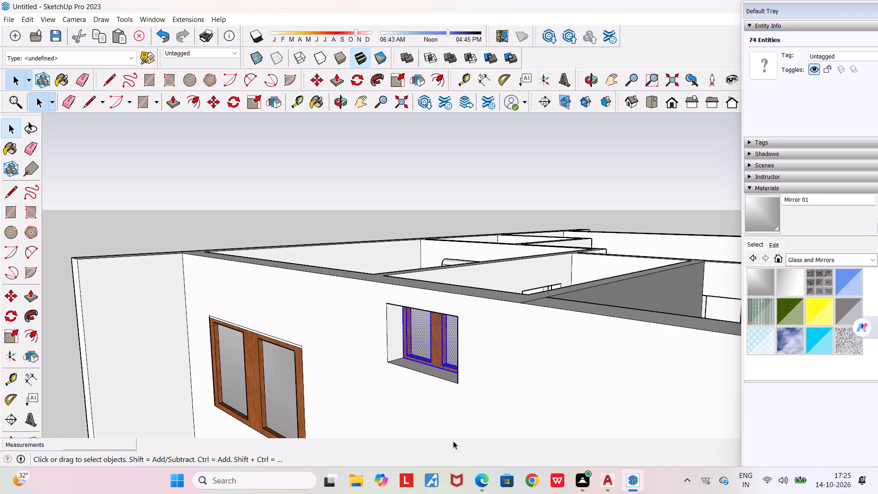
scroll(459, 330, down, 1)
middle_drag(433, 343, 503, 351)
scroll(489, 347, up, 4)
middle_drag(468, 358, 469, 354)
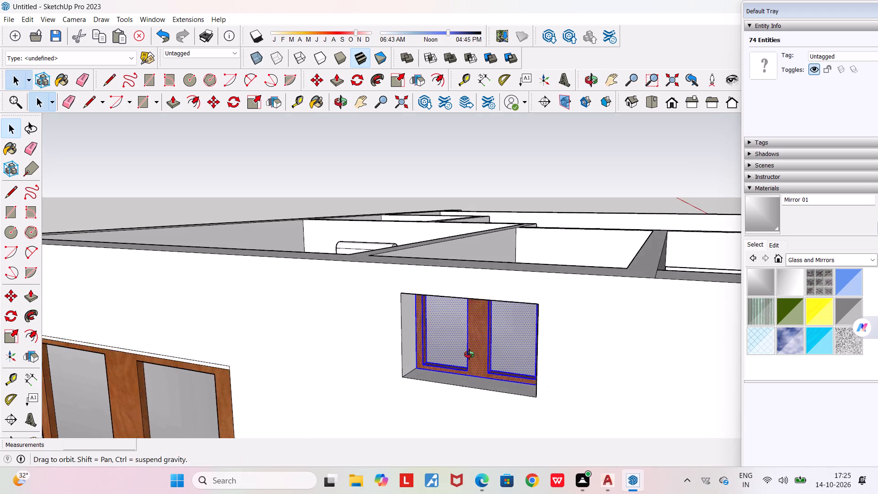
middle_drag(469, 354, 454, 279)
middle_drag(461, 306, 400, 317)
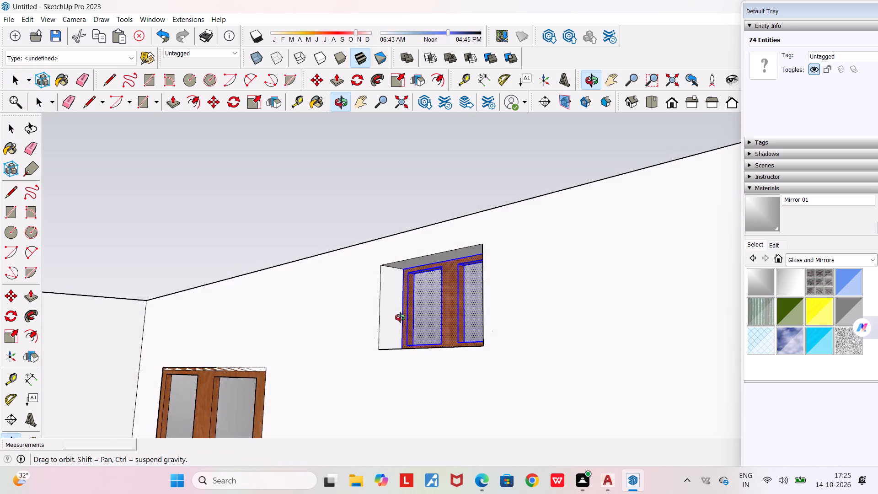
middle_drag(400, 317, 363, 339)
scroll(433, 341, up, 3)
middle_drag(432, 341, 431, 340)
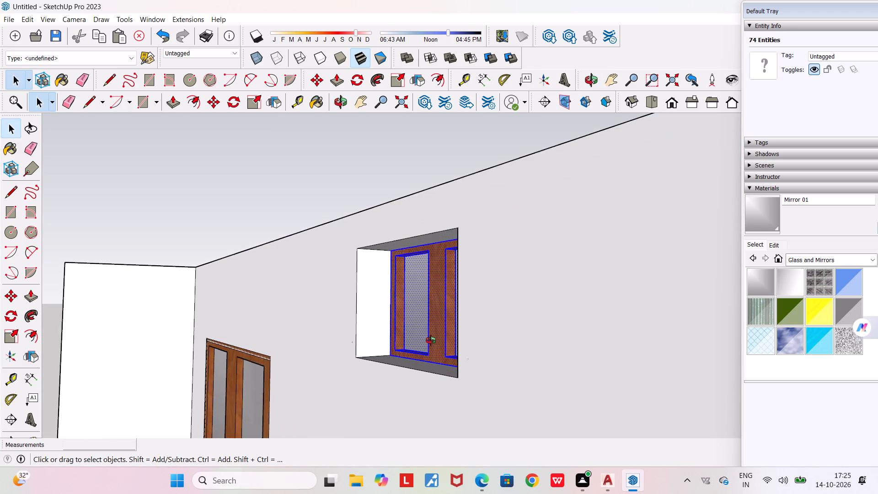
middle_drag(431, 340, 424, 380)
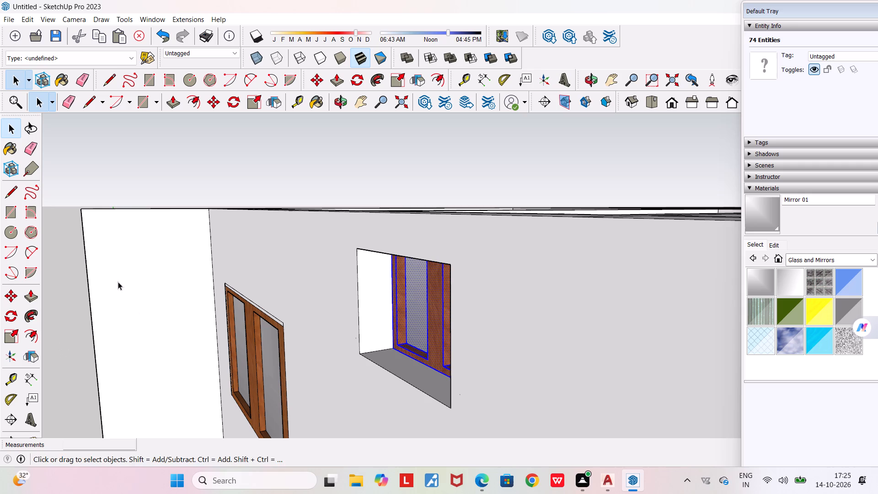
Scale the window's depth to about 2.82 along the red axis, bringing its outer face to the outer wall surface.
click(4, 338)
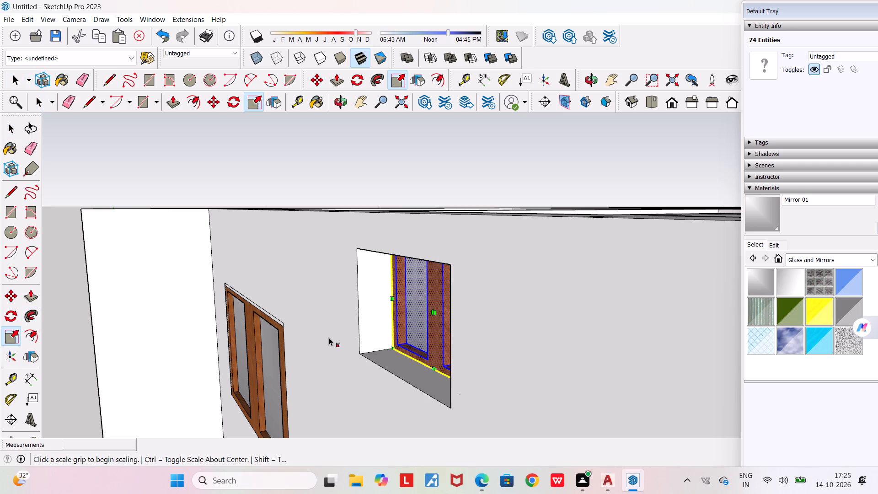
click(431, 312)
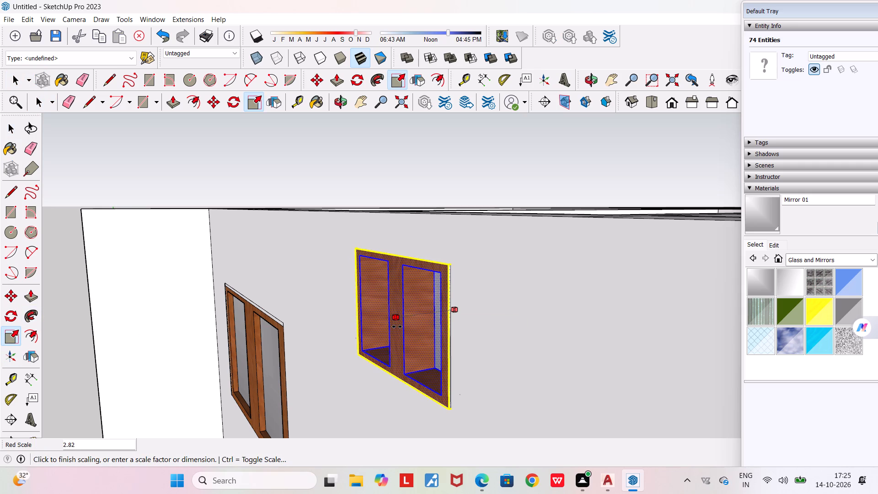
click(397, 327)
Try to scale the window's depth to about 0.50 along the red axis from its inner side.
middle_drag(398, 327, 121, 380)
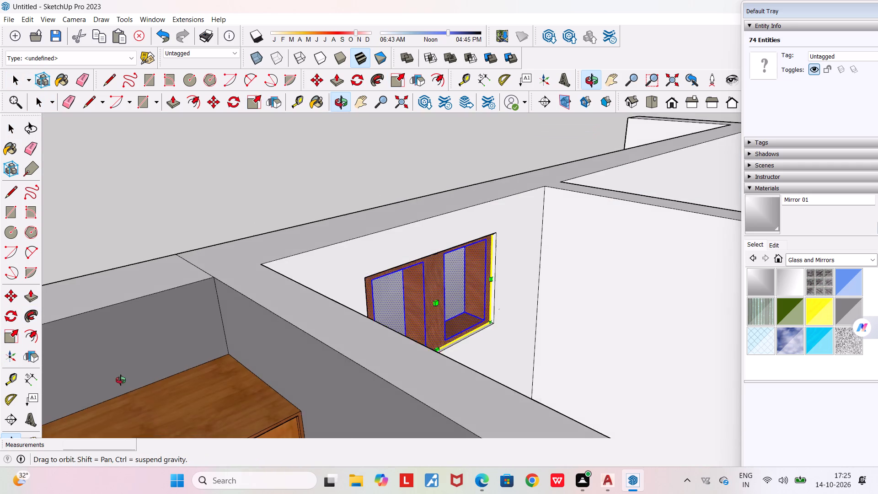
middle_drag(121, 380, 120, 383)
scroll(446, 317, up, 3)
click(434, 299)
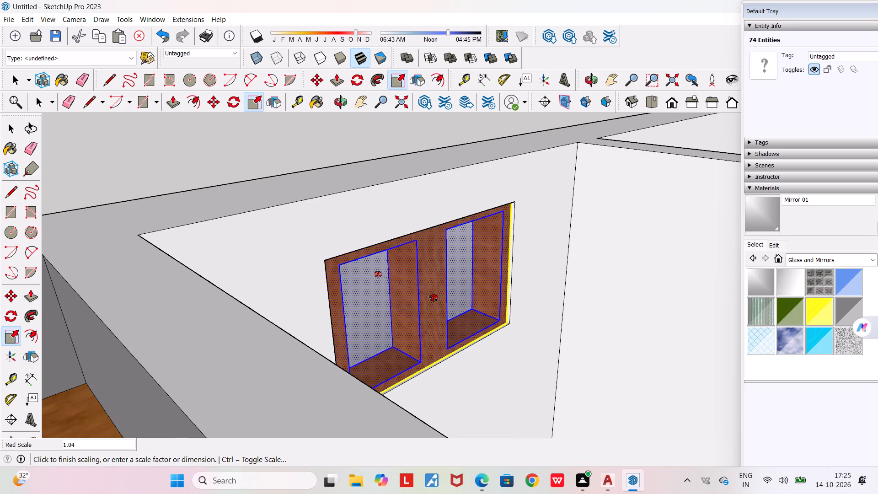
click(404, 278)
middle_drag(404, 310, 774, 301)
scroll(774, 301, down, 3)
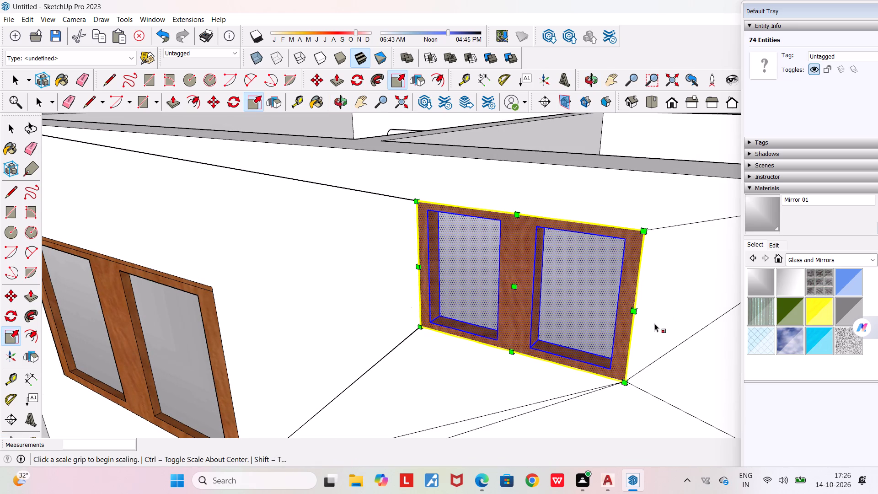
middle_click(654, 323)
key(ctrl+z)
Examine the window and the neighbouring window from outside the wall and from above.
middle_drag(653, 323, 401, 311)
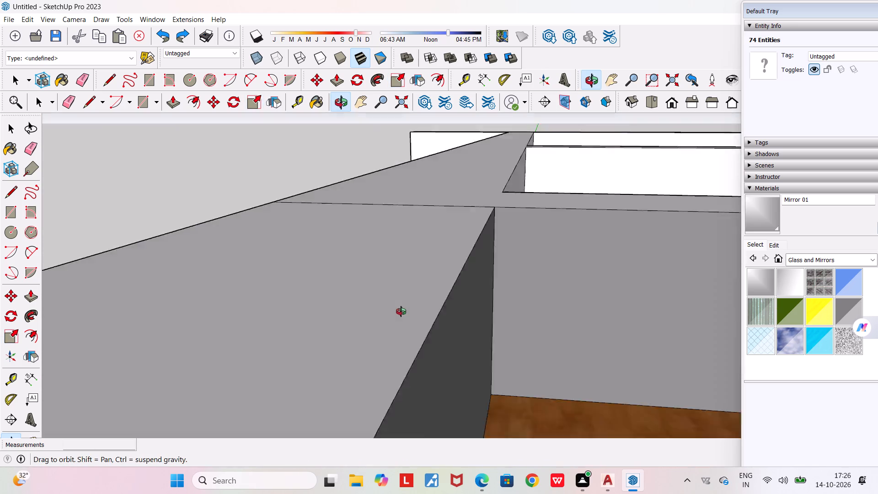
middle_drag(401, 311, 317, 337)
scroll(317, 337, down, 5)
middle_drag(402, 323, 428, 375)
middle_drag(412, 366, 627, 336)
scroll(627, 336, down, 4)
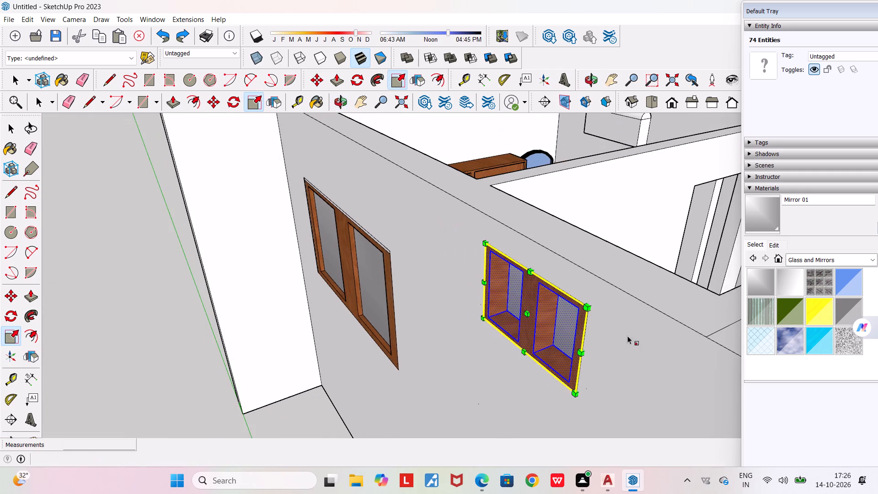
middle_drag(585, 352, 665, 280)
click(249, 148)
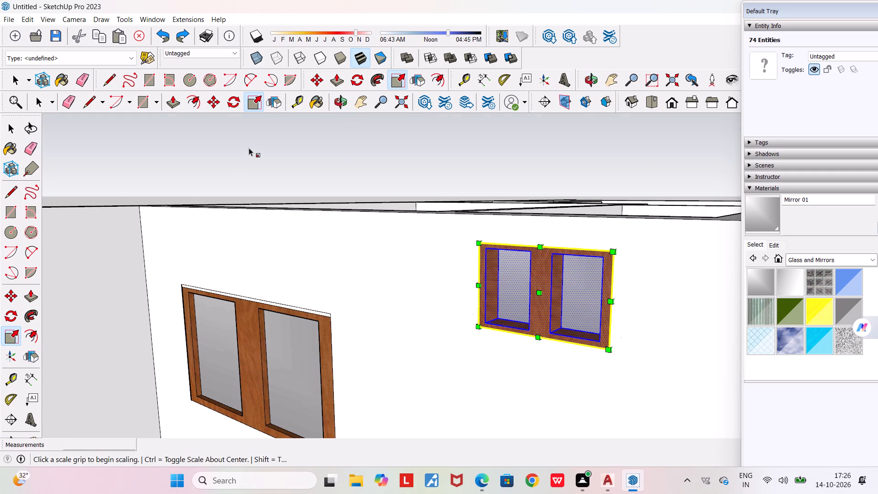
key(space)
key(space)
scroll(361, 291, down, 3)
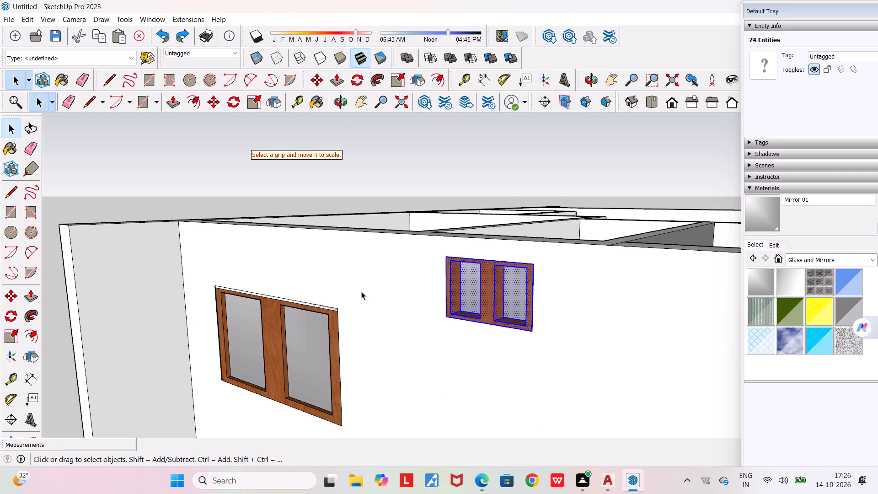
middle_drag(361, 291, 326, 350)
scroll(326, 350, down, 4)
middle_drag(360, 370, 321, 362)
scroll(336, 349, up, 3)
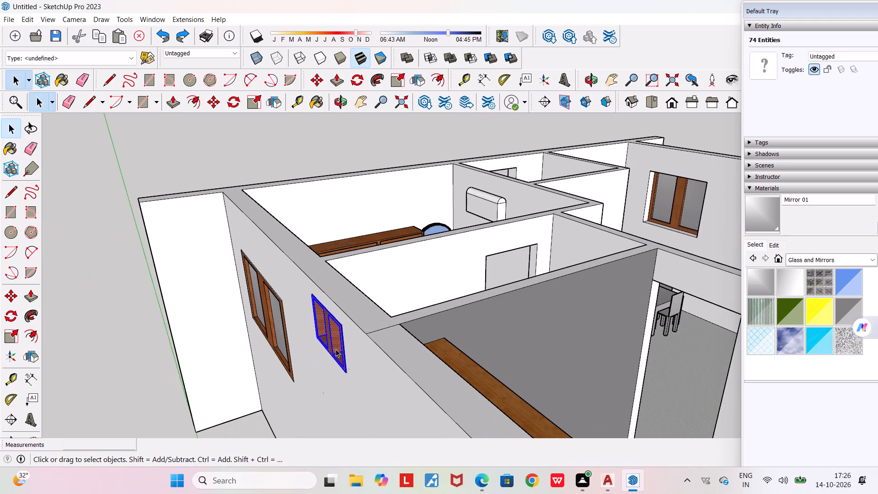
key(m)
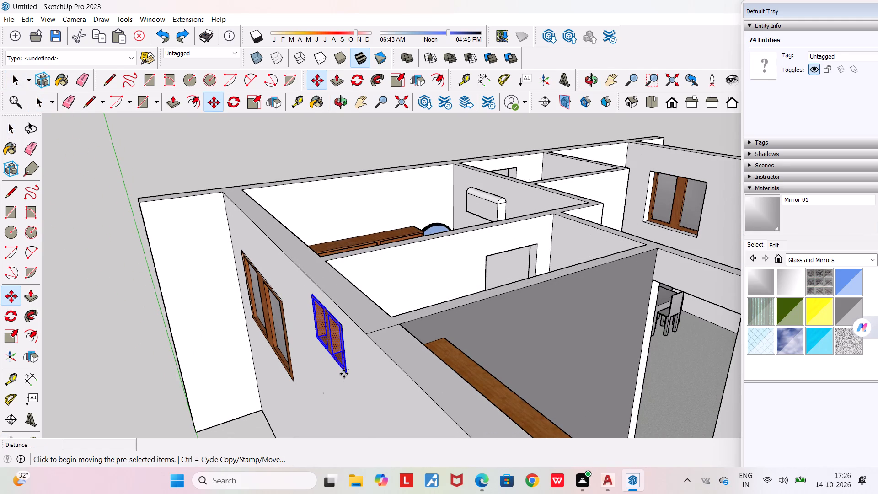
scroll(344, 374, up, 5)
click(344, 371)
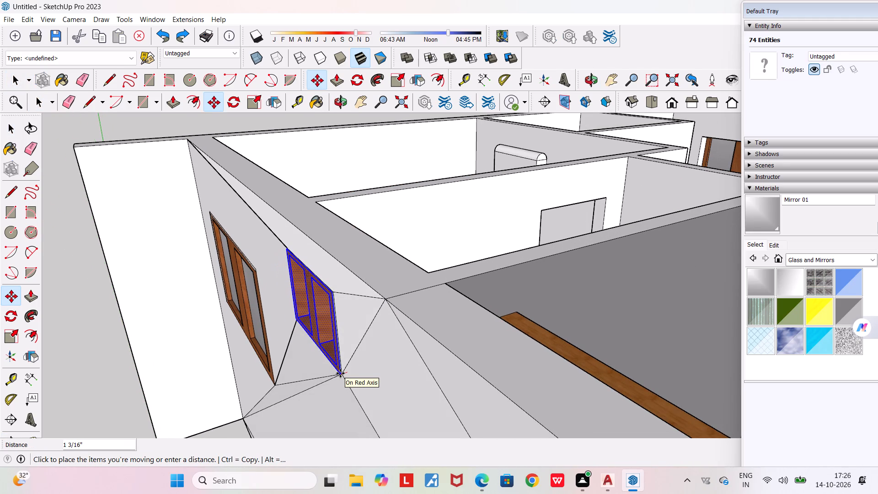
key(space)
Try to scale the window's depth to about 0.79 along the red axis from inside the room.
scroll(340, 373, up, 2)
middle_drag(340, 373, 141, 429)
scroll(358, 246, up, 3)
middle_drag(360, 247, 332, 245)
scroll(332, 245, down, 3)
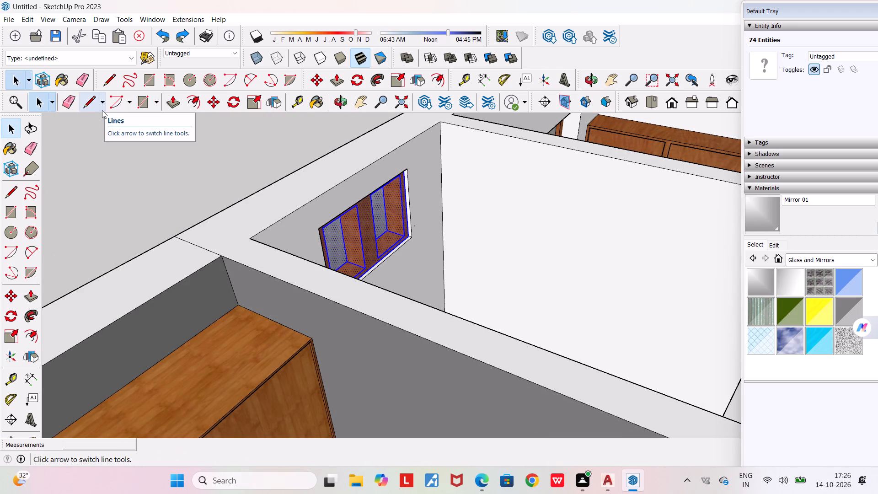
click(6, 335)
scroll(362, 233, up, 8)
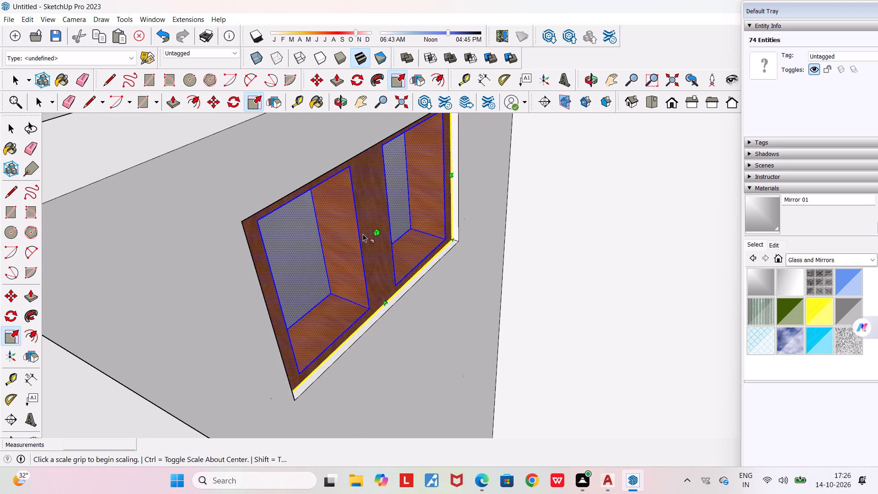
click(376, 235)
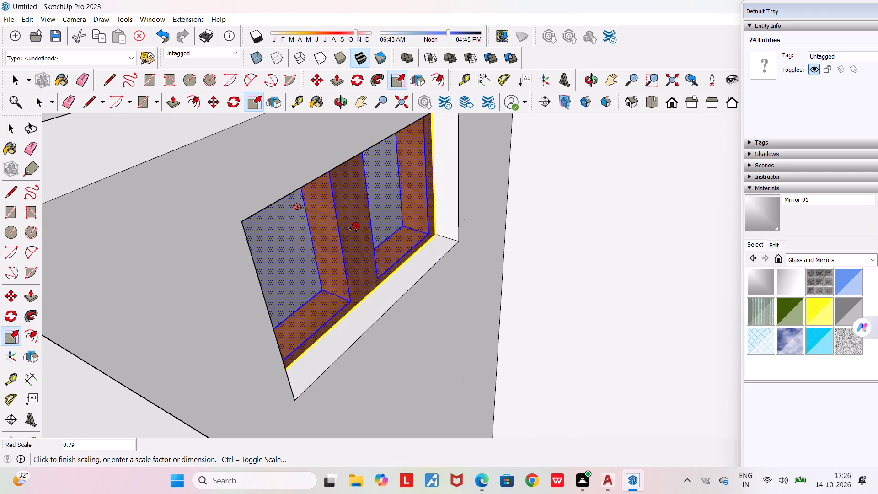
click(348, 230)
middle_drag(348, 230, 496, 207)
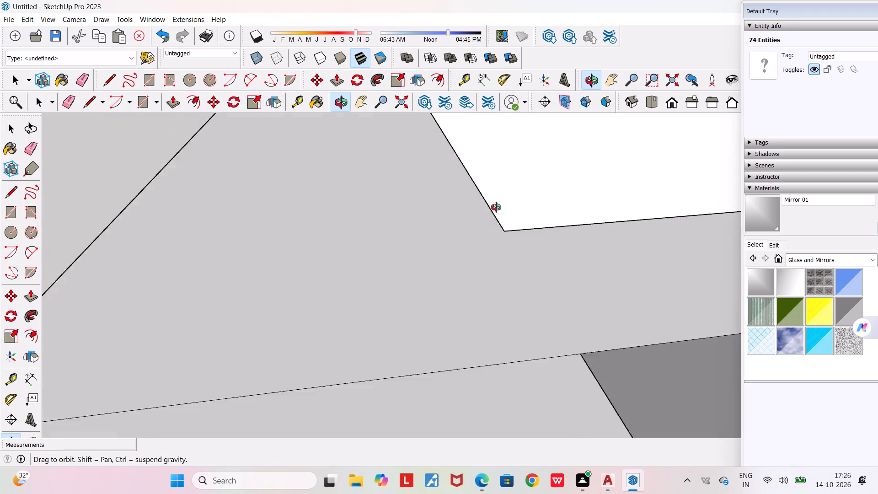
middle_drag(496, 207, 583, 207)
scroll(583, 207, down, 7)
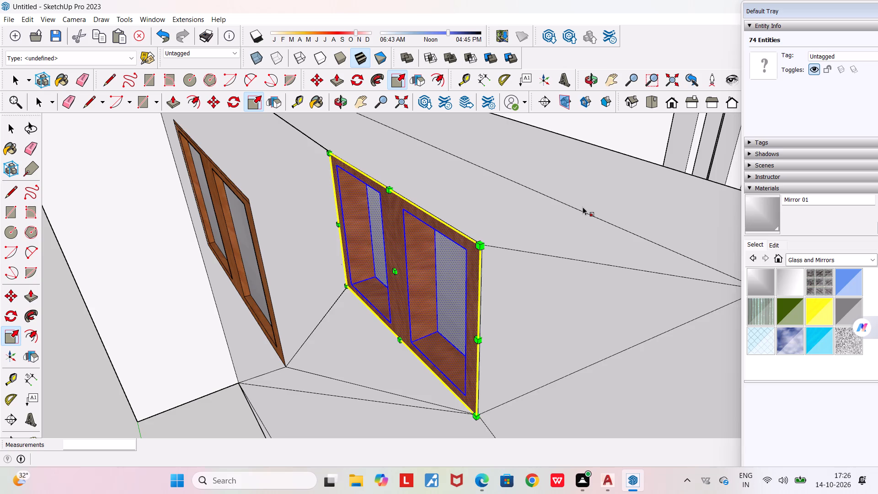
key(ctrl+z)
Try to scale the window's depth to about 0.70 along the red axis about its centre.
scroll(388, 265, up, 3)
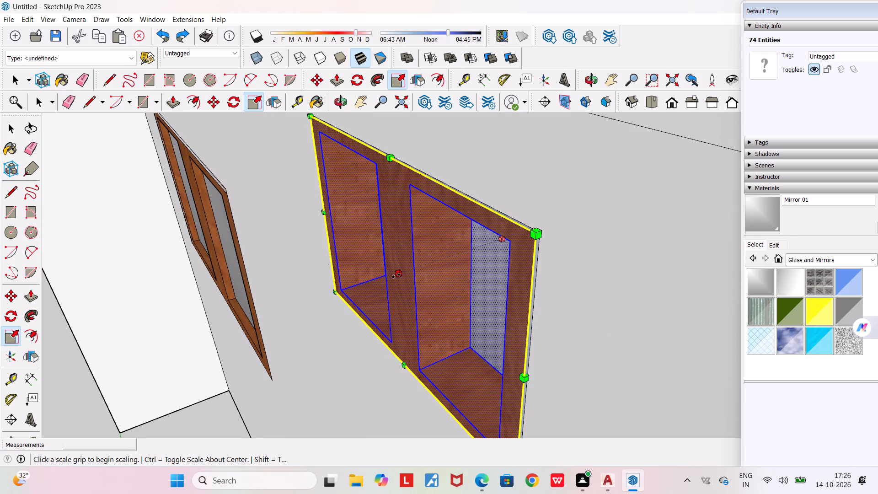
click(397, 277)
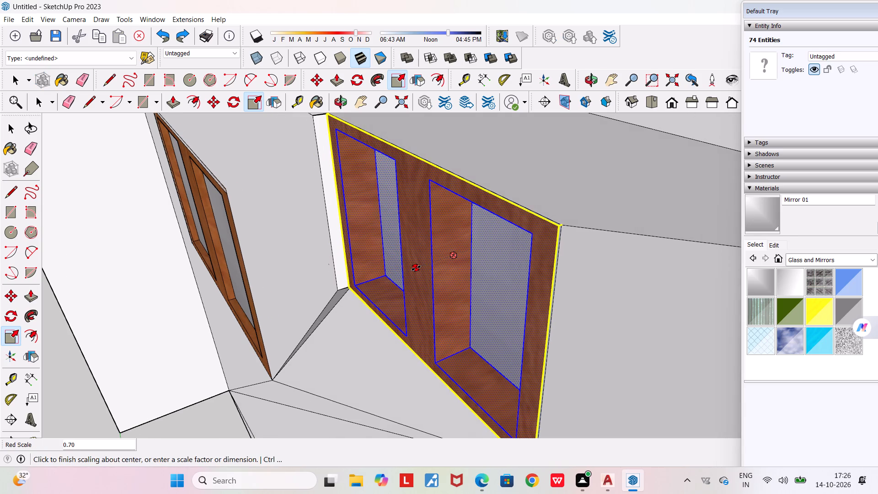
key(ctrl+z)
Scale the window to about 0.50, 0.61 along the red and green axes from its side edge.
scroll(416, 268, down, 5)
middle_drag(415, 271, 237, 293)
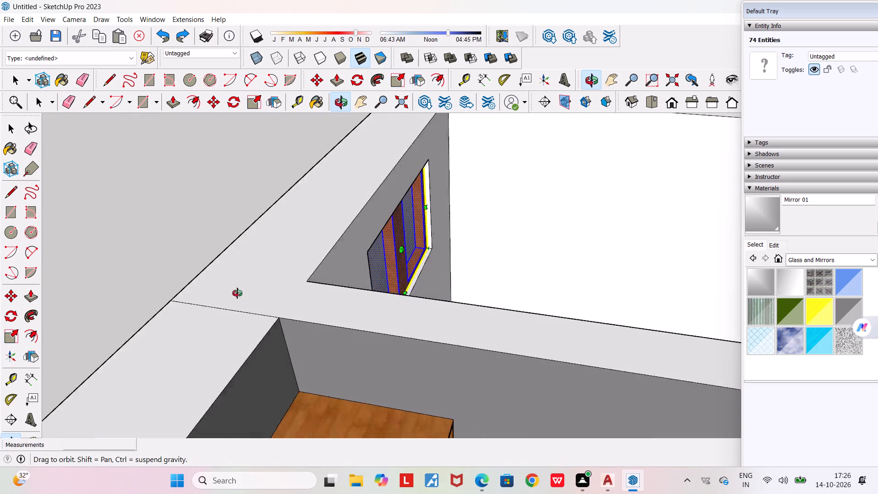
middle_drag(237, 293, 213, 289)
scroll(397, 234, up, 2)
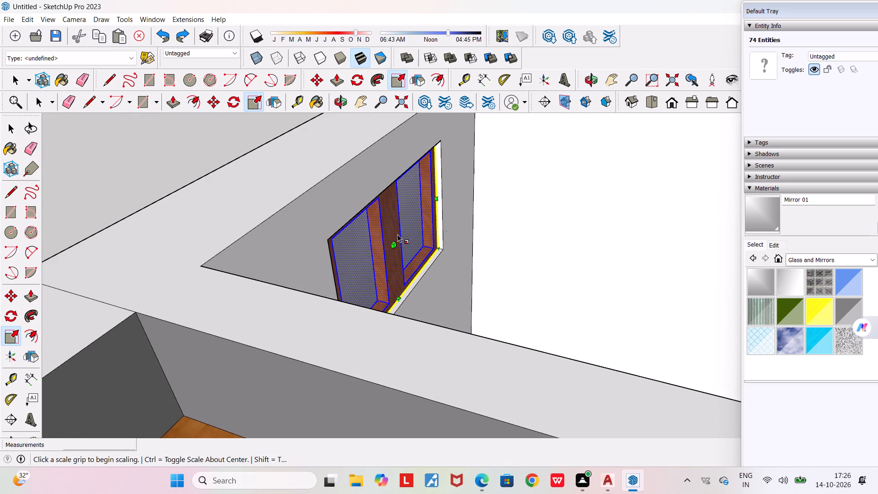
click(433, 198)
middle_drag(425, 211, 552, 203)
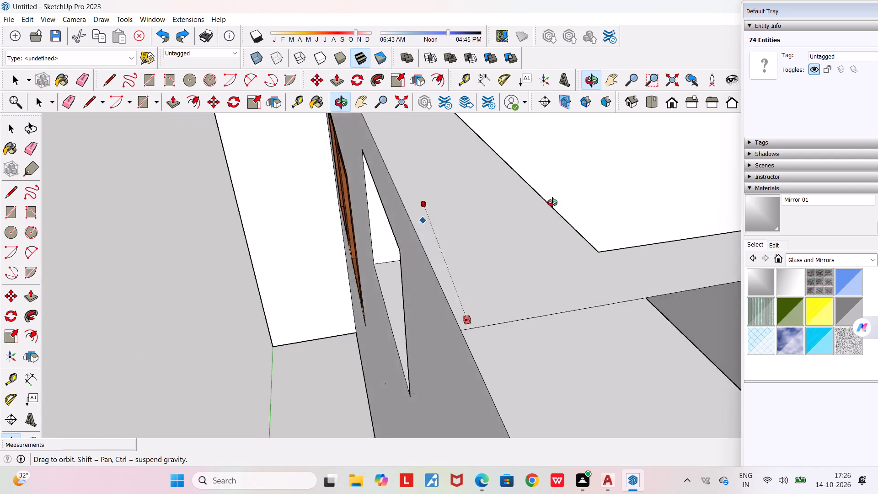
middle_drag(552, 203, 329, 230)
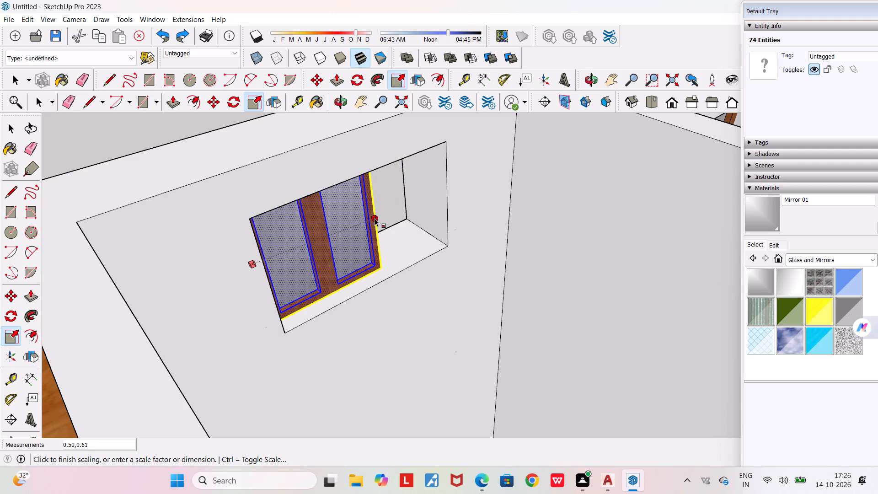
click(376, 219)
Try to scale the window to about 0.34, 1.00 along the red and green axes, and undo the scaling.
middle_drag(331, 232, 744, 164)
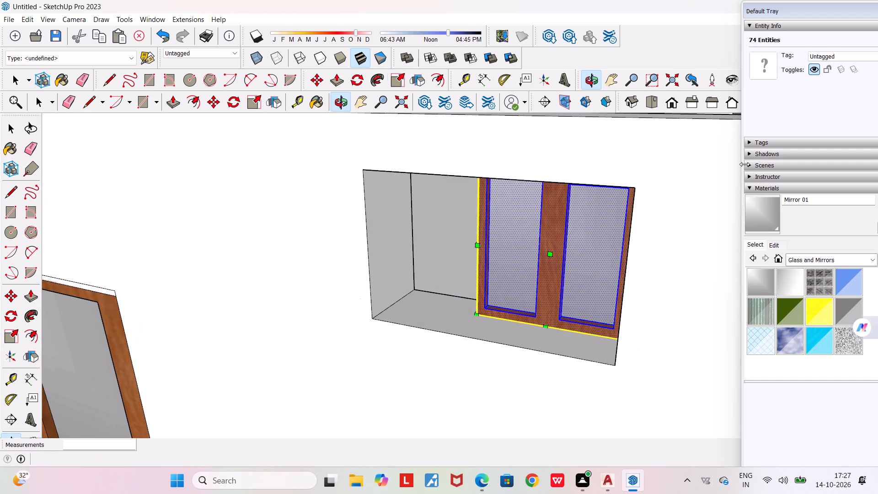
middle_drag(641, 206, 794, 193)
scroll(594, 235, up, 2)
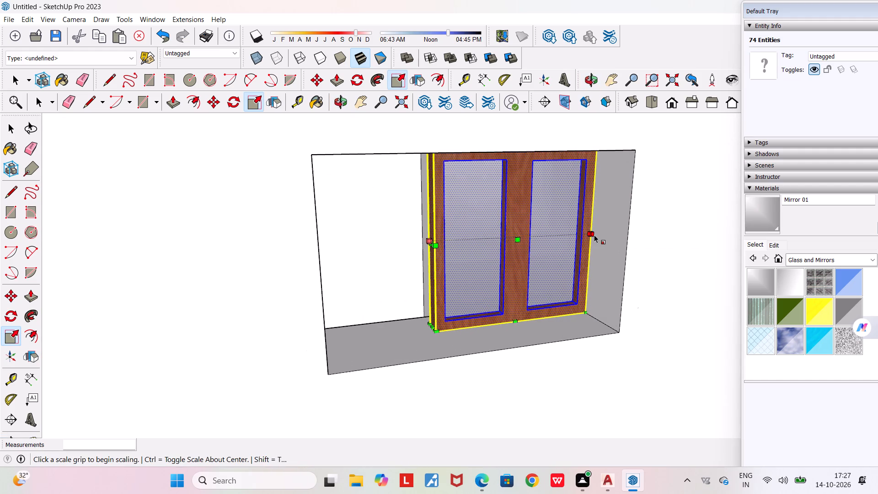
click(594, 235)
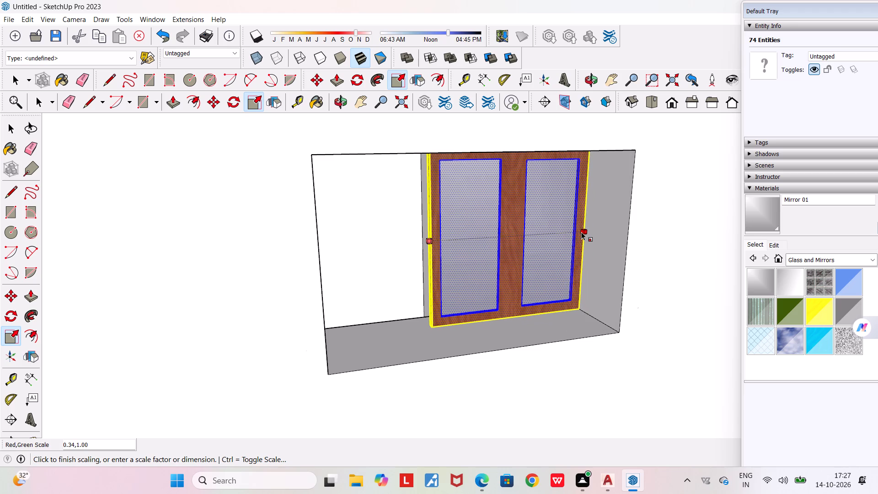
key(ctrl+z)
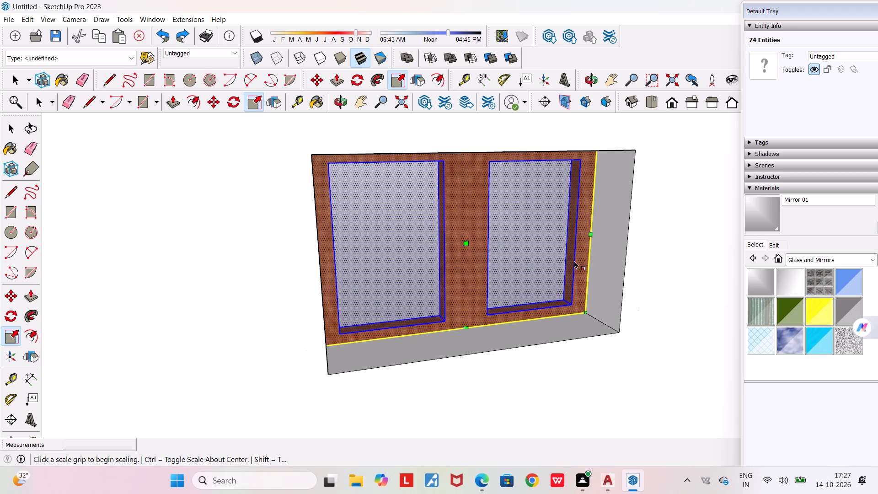
Undo one more of the window's earlier scale changes.
middle_drag(574, 261, 380, 319)
key(ctrl+z)
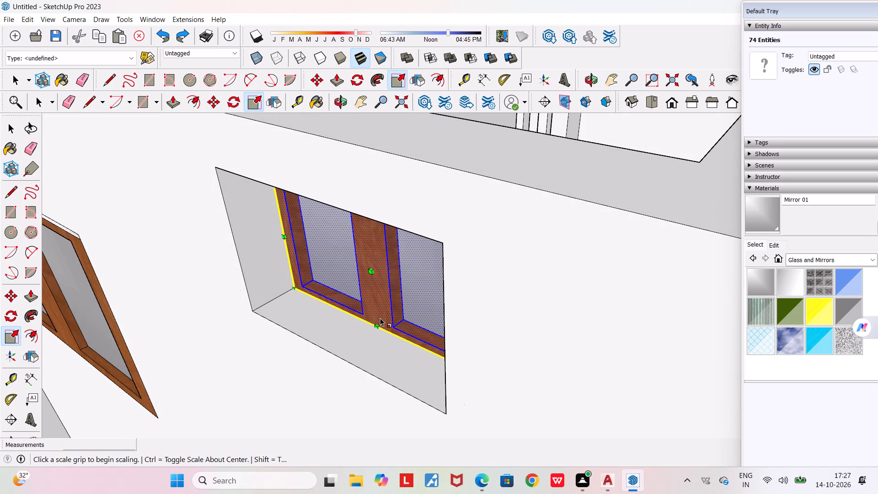
Undo the window's remaining scale changes and its move into the small wall opening.
key(ctrl+z)
key(ctrl+z)
key(ctrl+z)
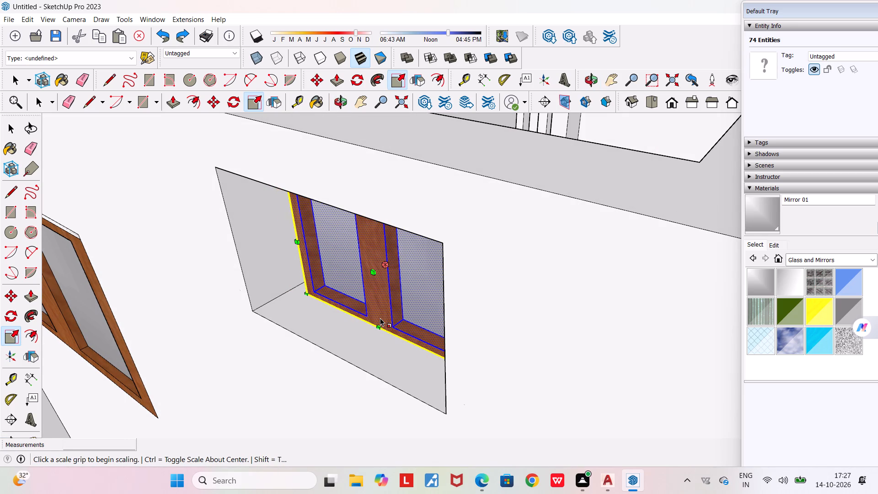
key(ctrl+z)
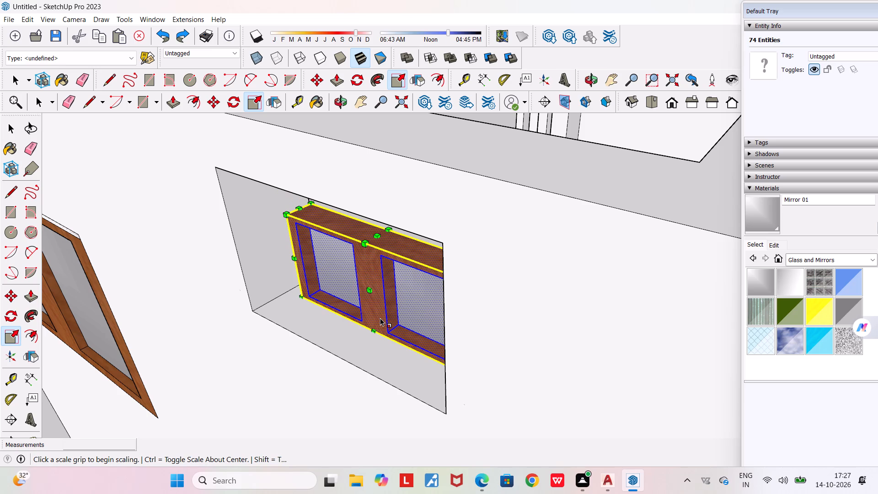
key(ctrl+z)
middle_drag(380, 318, 389, 322)
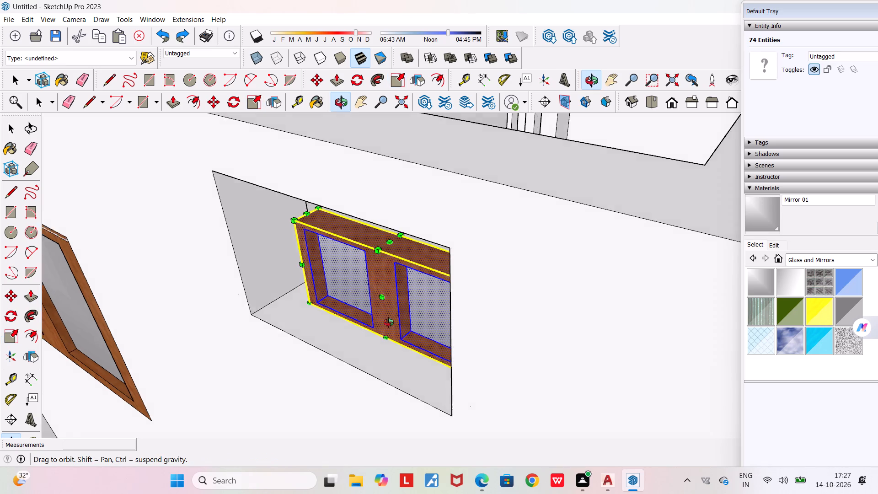
middle_drag(389, 322, 587, 314)
key(ctrl+z)
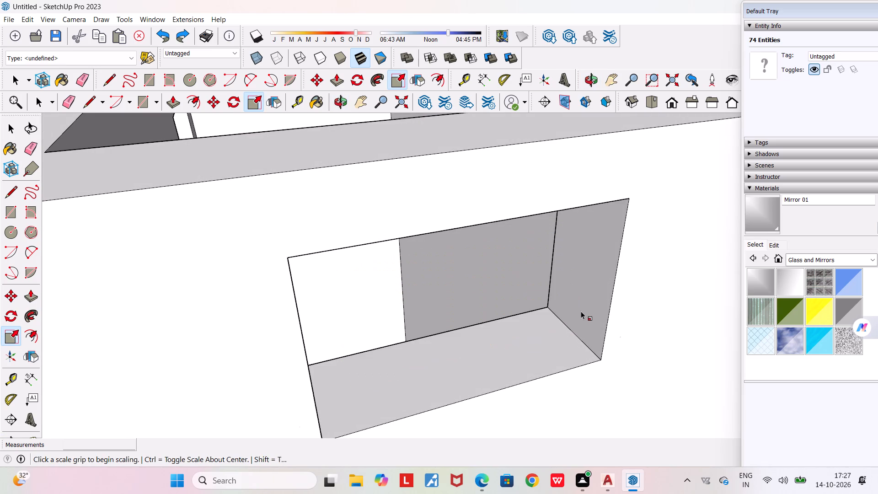
Move the spare window by its bottom corner about 41' 6 9/16" onto the side edge of the small exterior wall opening.
middle_drag(544, 310, 451, 339)
scroll(451, 339, down, 20)
scroll(451, 339, down, 2)
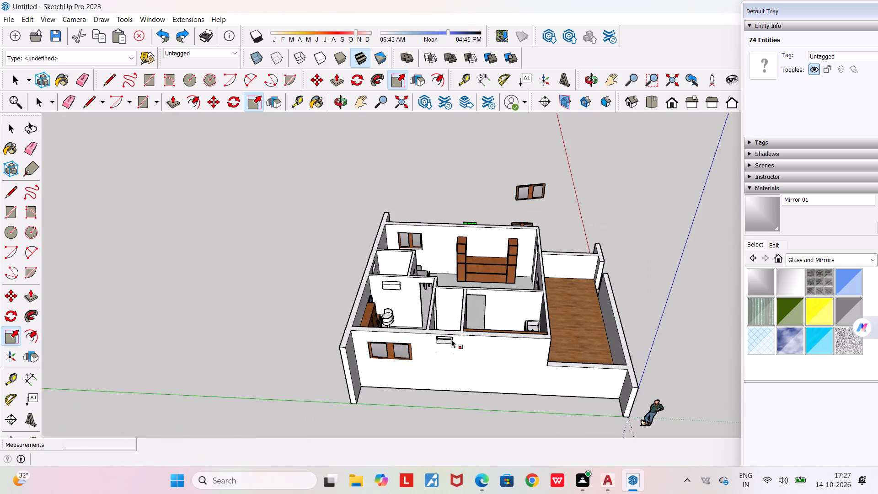
middle_drag(451, 339, 806, 266)
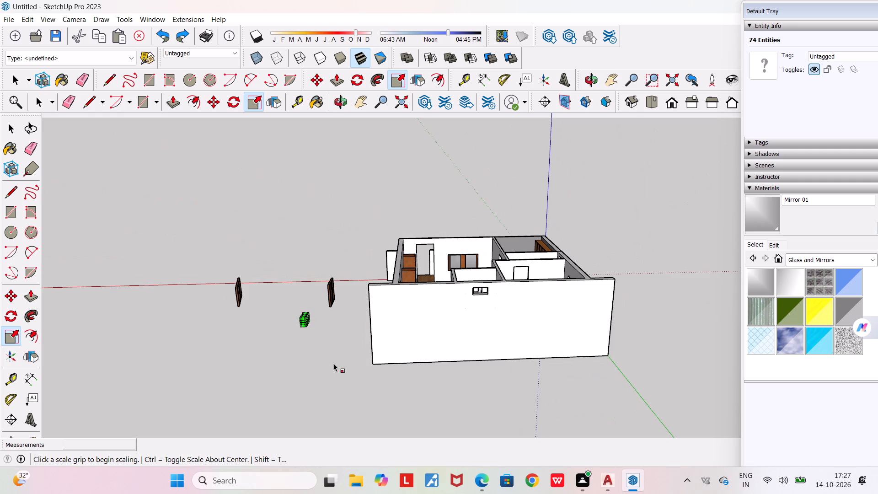
scroll(318, 341, up, 20)
scroll(291, 310, up, 4)
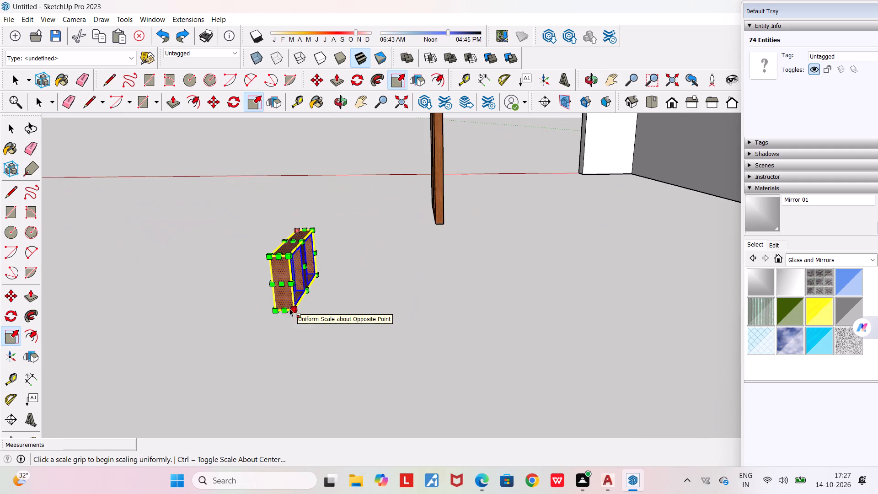
key(m)
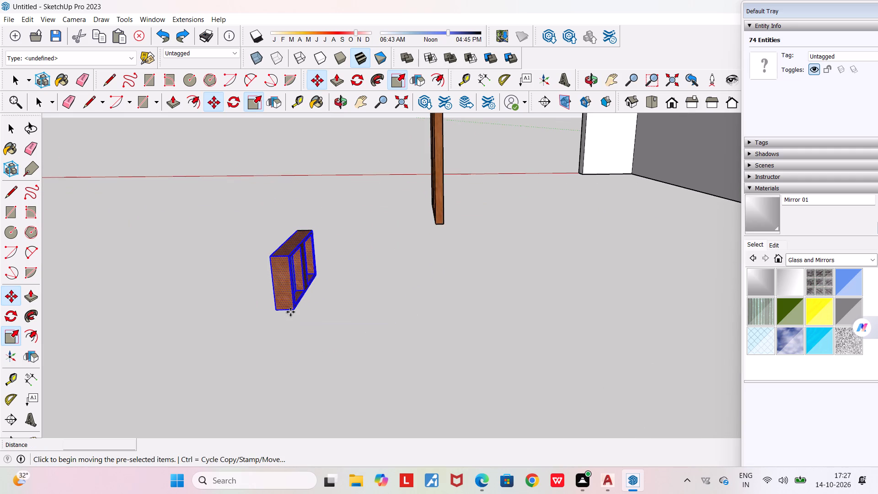
click(292, 310)
scroll(400, 341, down, 5)
middle_drag(463, 345, 176, 349)
scroll(176, 349, down, 4)
scroll(367, 307, down, 16)
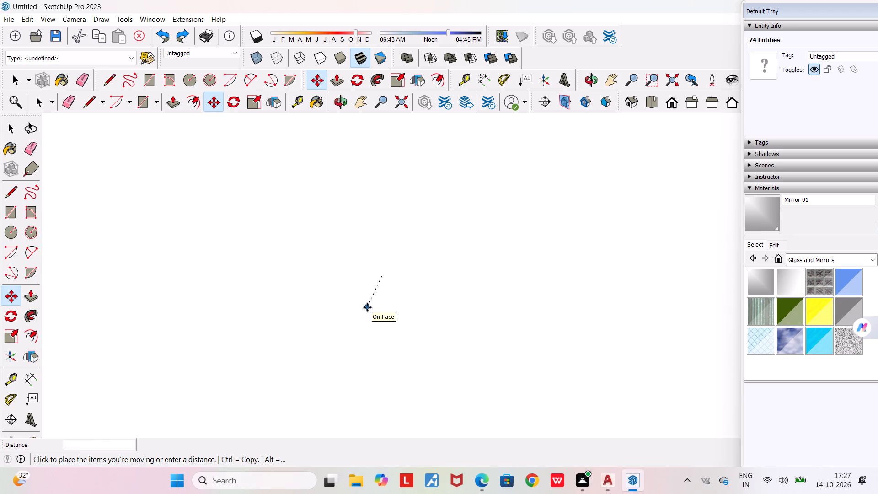
scroll(367, 307, down, 20)
scroll(367, 307, down, 20)
scroll(367, 307, down, 3)
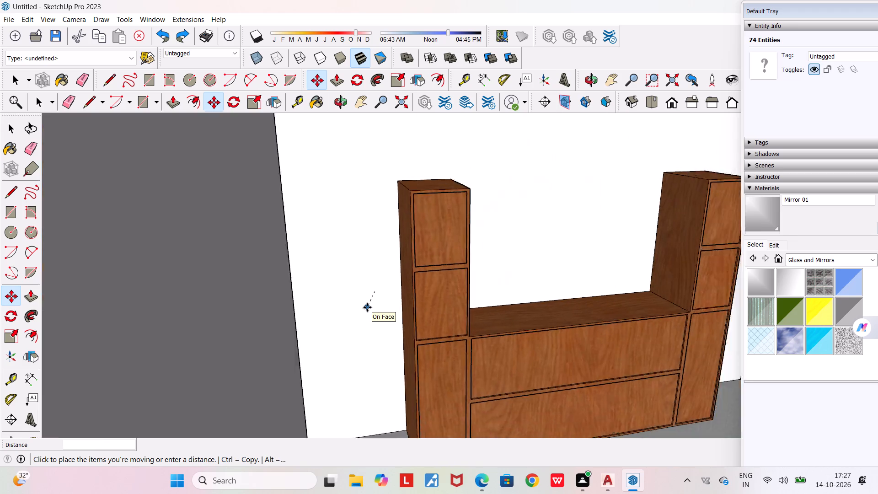
scroll(367, 307, down, 20)
scroll(367, 307, down, 15)
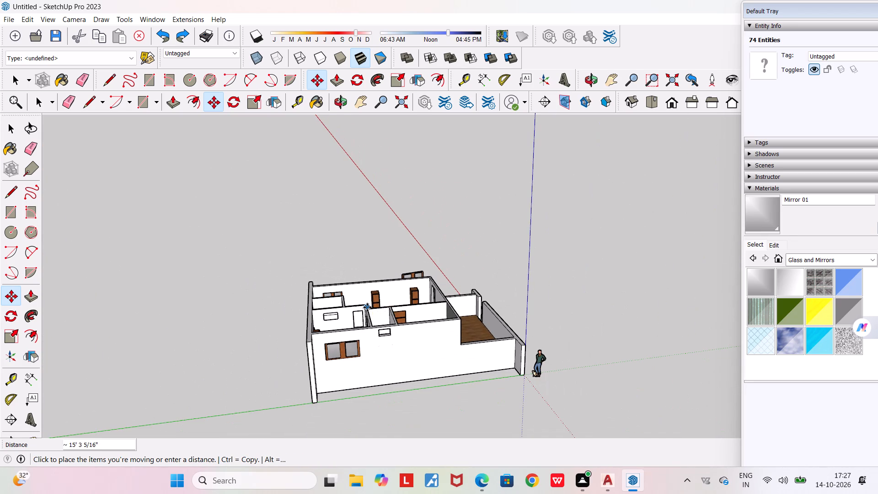
scroll(387, 344, up, 15)
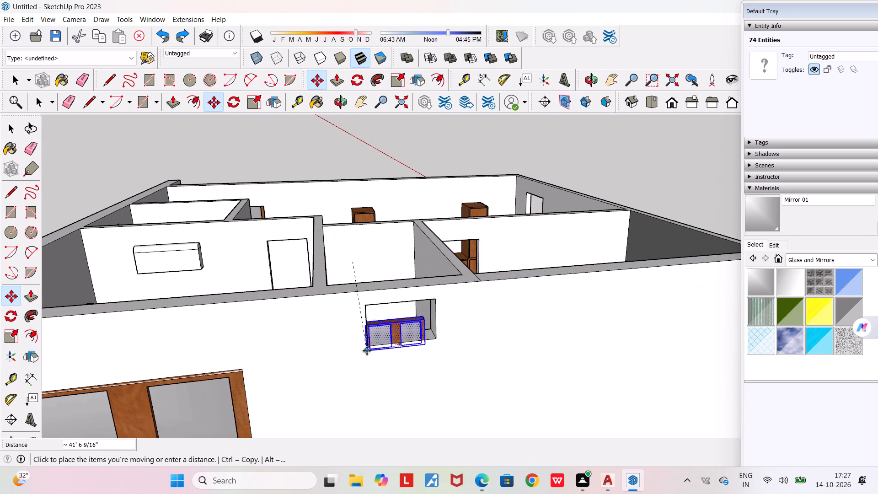
scroll(374, 355, up, 3)
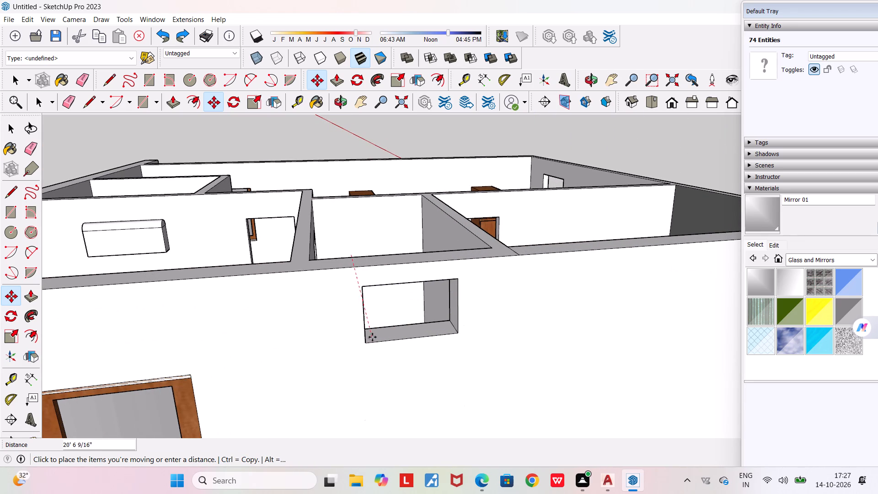
middle_drag(375, 336, 498, 369)
scroll(377, 338, up, 1)
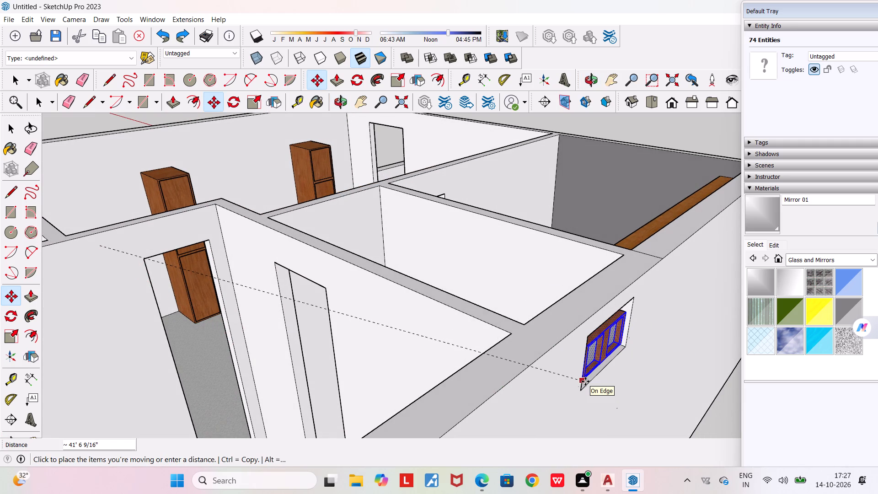
click(585, 381)
Move the window by its lower corner about 1/4" down inside the opening.
middle_drag(592, 379, 496, 363)
scroll(496, 363, up, 4)
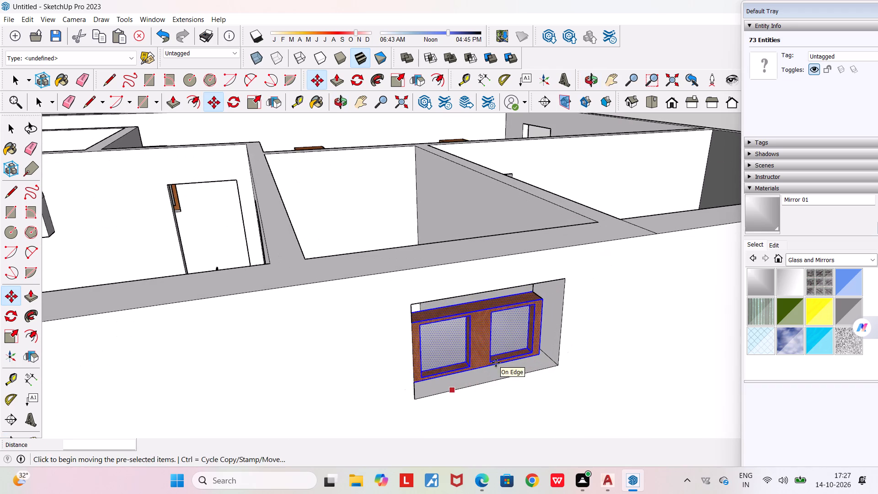
middle_drag(496, 363, 420, 295)
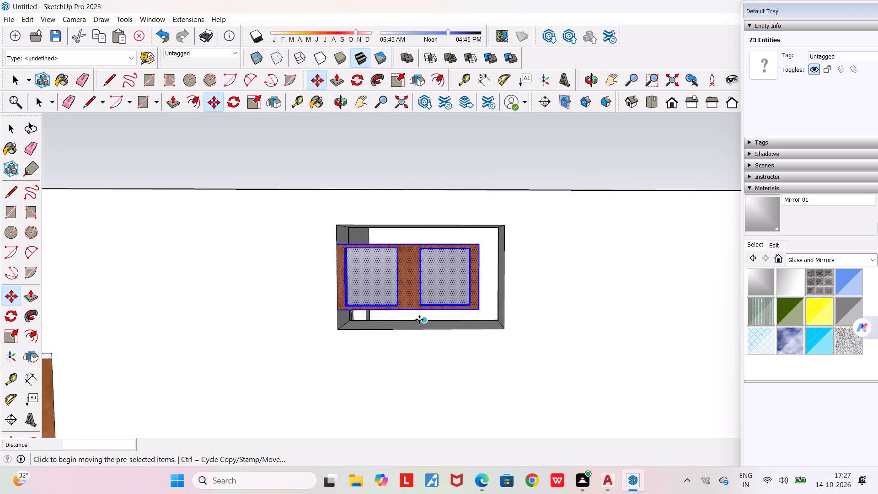
scroll(419, 320, up, 1)
scroll(487, 312, up, 3)
click(484, 299)
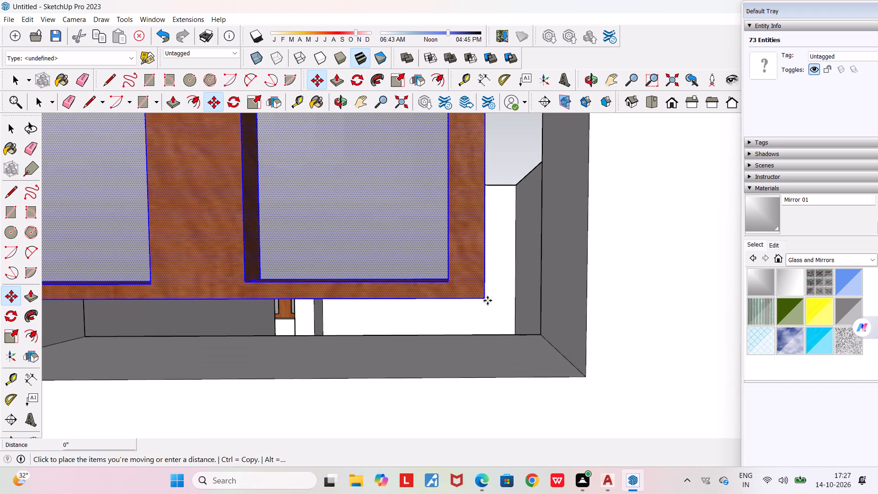
click(483, 298)
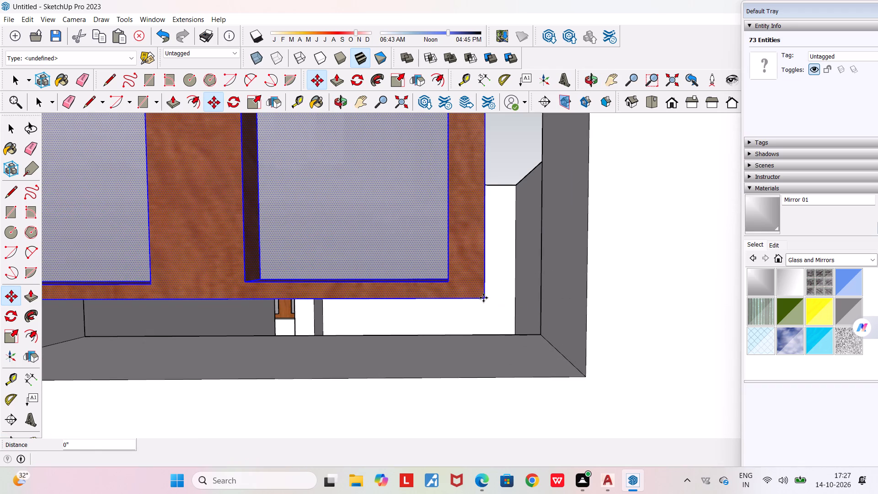
drag(485, 295, 503, 305)
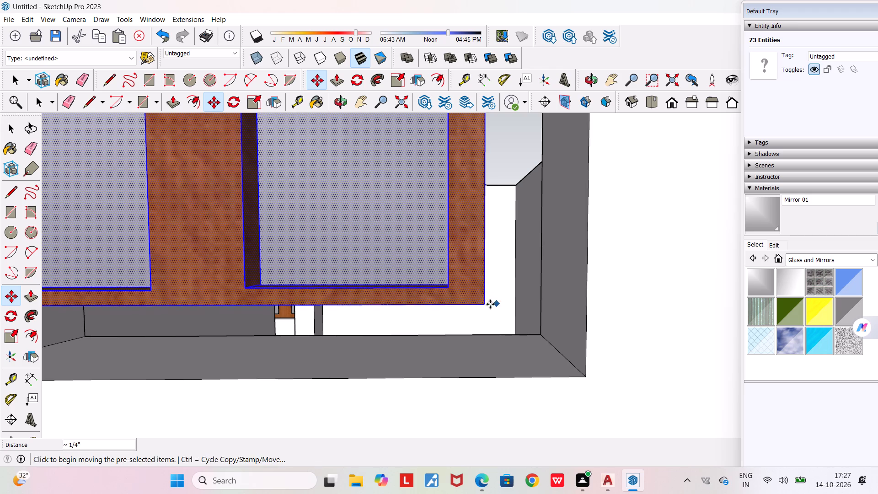
middle_drag(481, 305, 509, 323)
scroll(509, 322, down, 10)
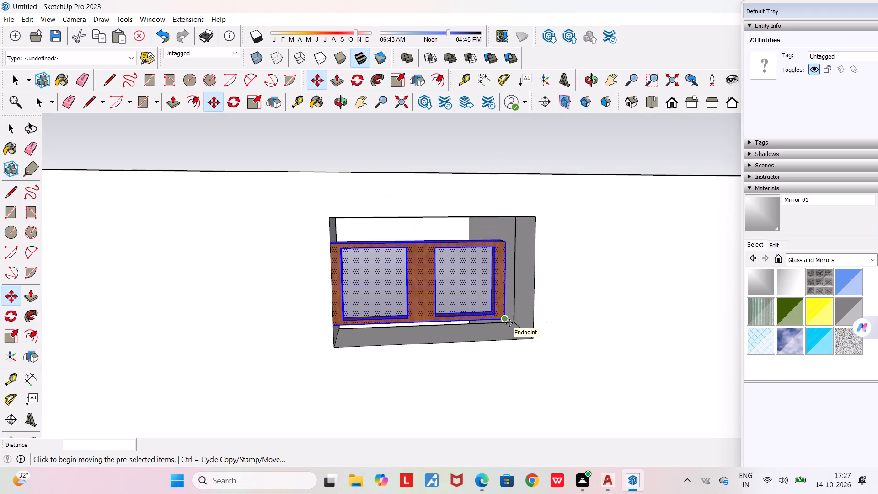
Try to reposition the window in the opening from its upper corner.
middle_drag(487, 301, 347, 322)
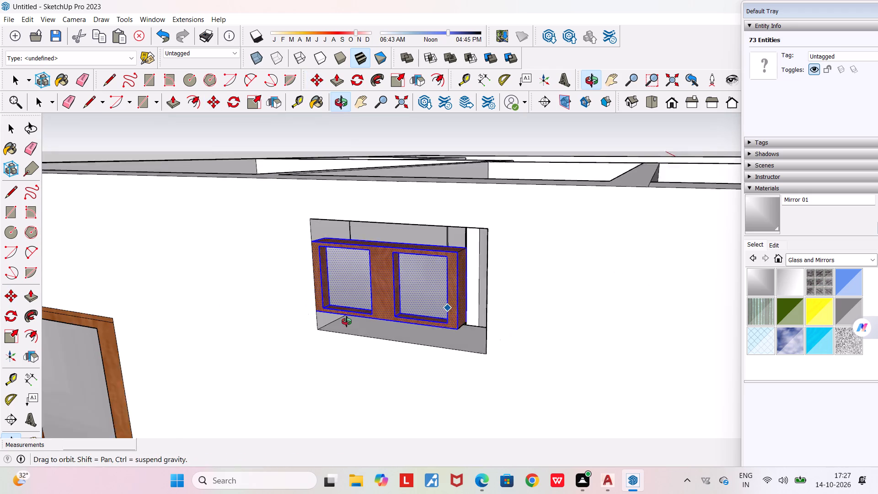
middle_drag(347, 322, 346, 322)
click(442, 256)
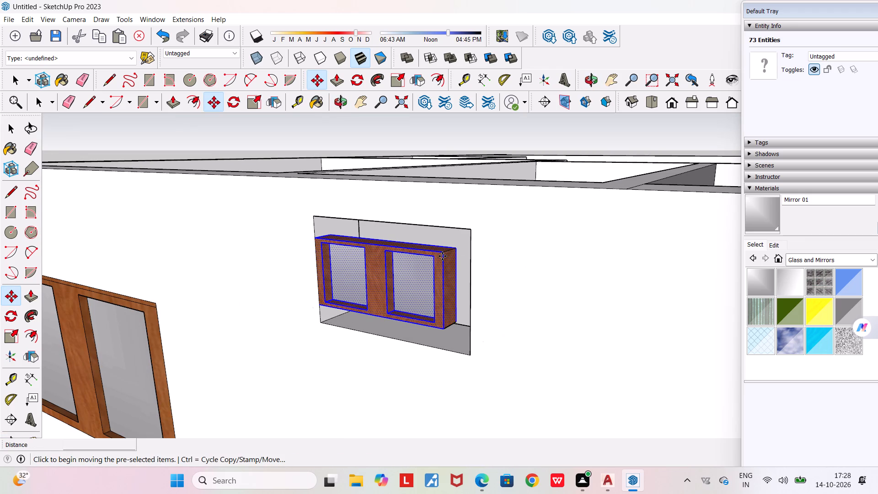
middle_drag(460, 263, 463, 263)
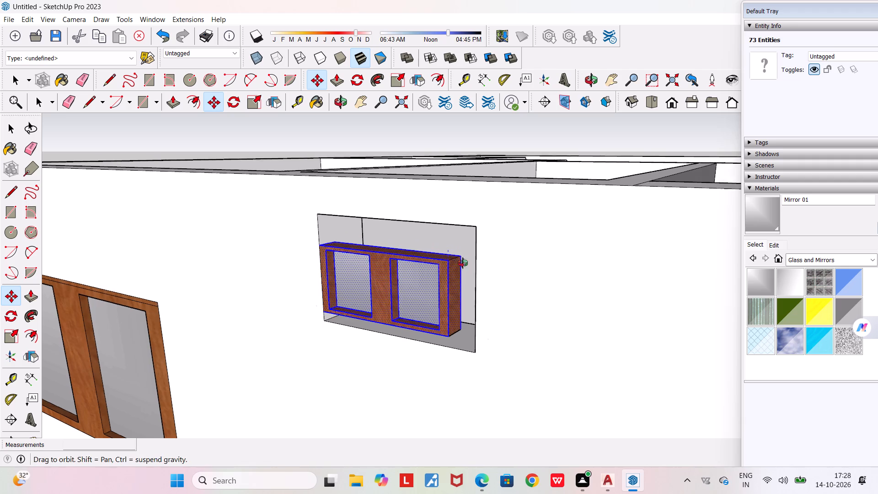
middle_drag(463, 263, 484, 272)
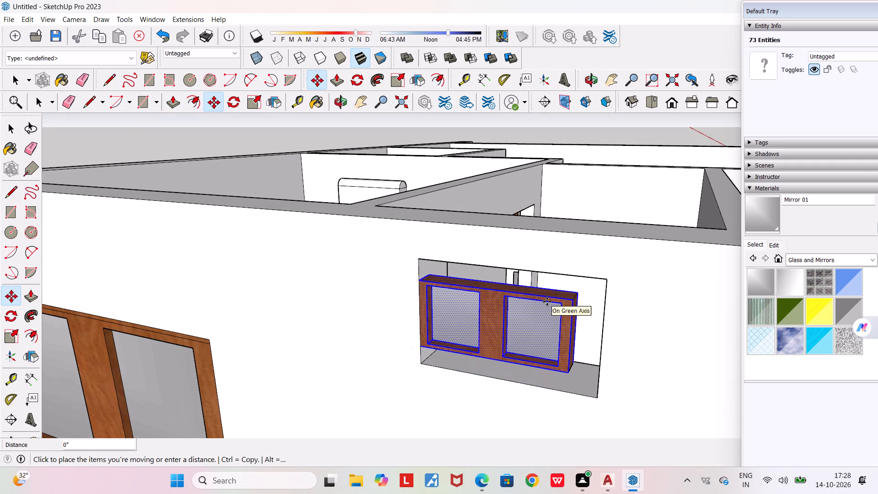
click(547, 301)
Scale down the window's depth along the red axis from its room-side face.
middle_drag(515, 331, 553, 325)
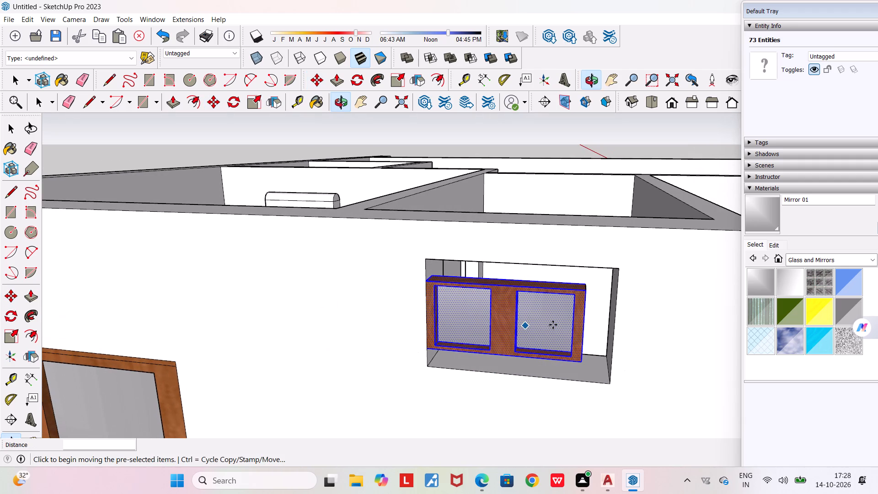
click(8, 340)
scroll(580, 338, up, 3)
middle_drag(580, 338, 525, 368)
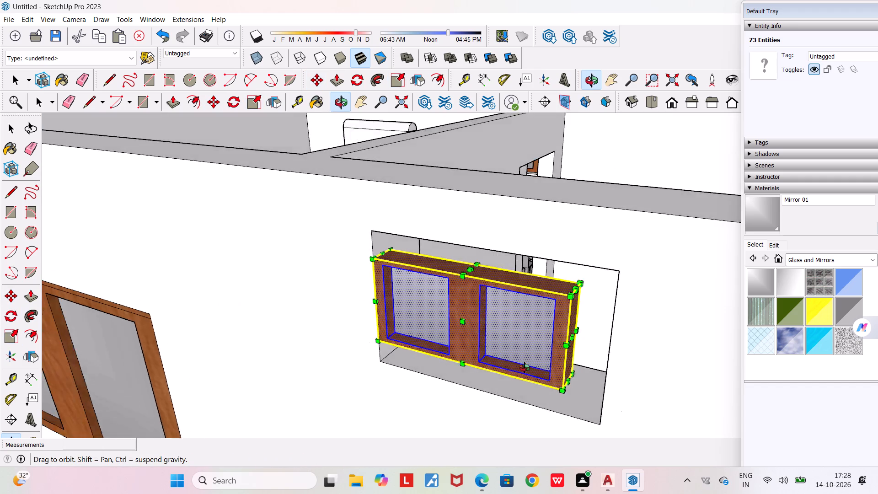
middle_drag(525, 368, 462, 385)
middle_drag(482, 364, 298, 401)
middle_drag(591, 329, 525, 330)
middle_drag(375, 311, 413, 322)
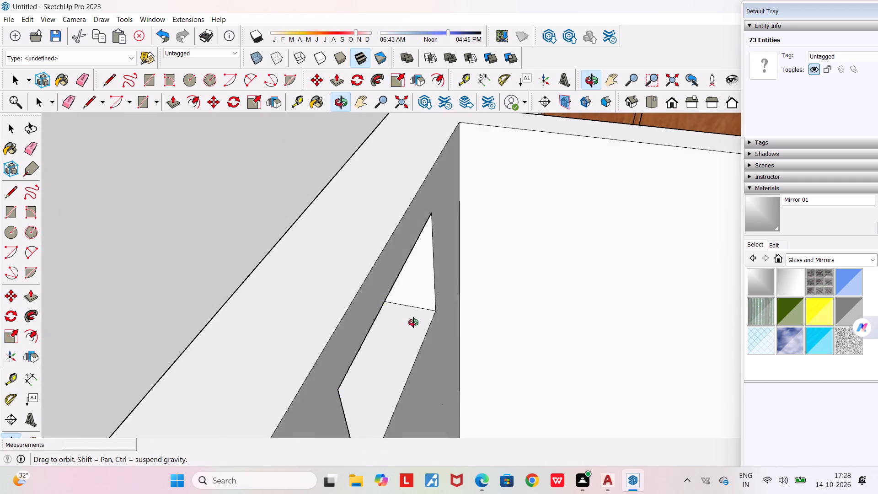
middle_drag(413, 322, 414, 322)
middle_drag(402, 319, 336, 268)
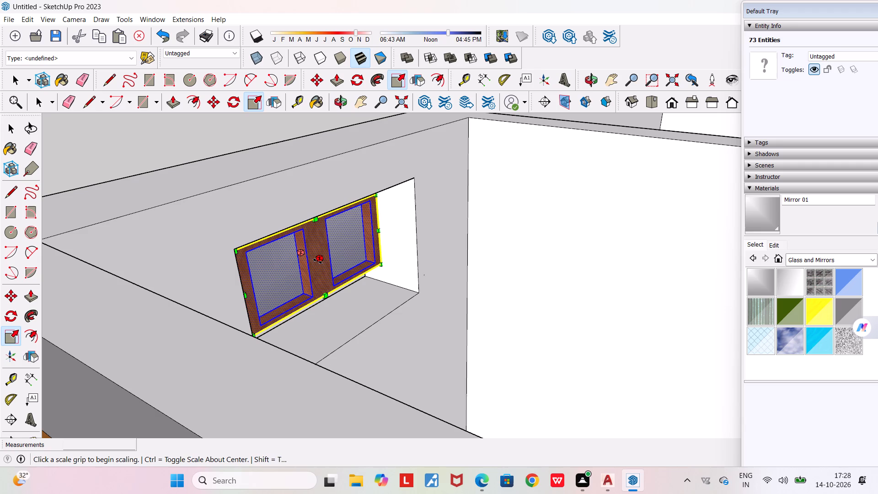
drag(321, 262, 314, 259)
Scale the window's height to about 1.20 from its bottom edge and its width to about 1.15 toward the opening's far side.
middle_drag(307, 267, 312, 270)
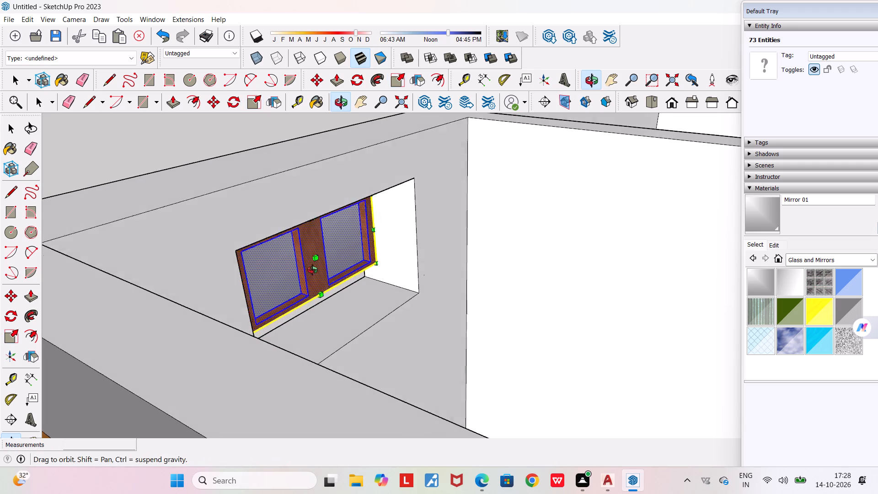
middle_drag(312, 270, 639, 239)
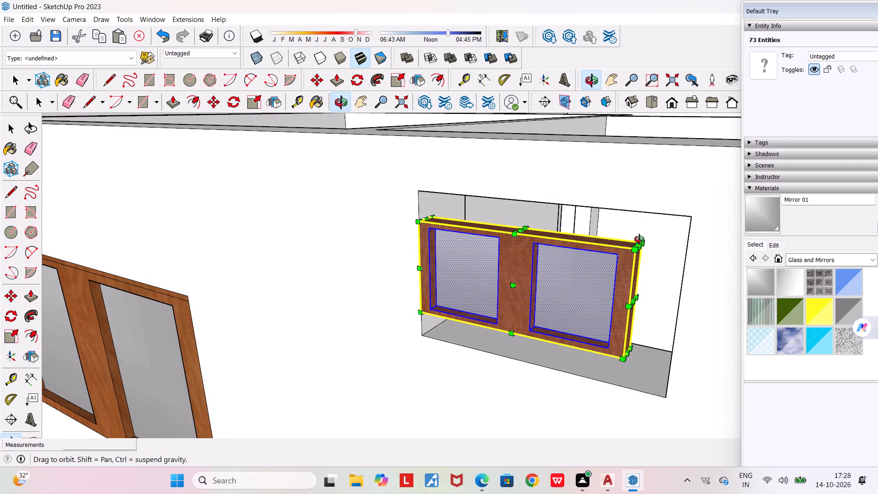
middle_drag(639, 239, 640, 239)
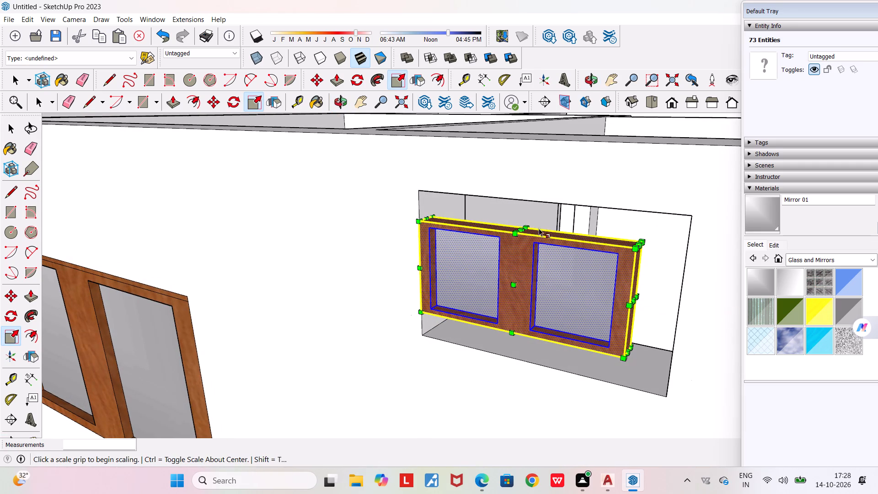
drag(524, 230, 524, 220)
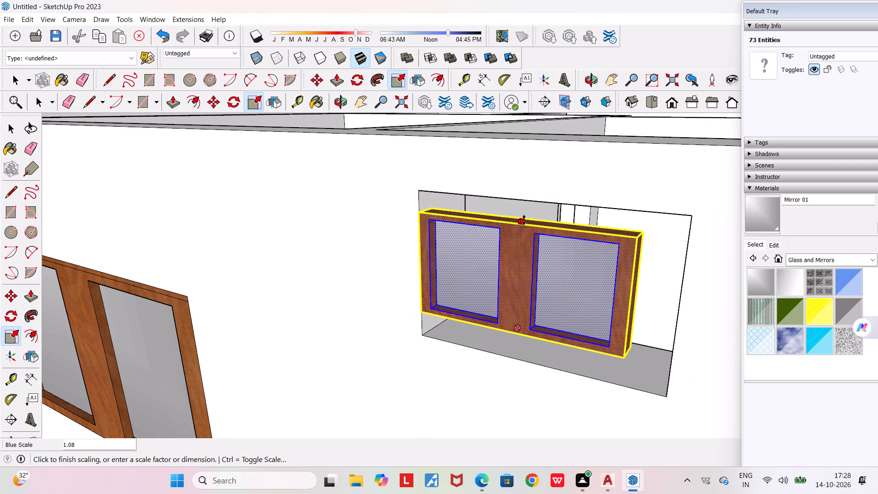
drag(524, 220, 521, 210)
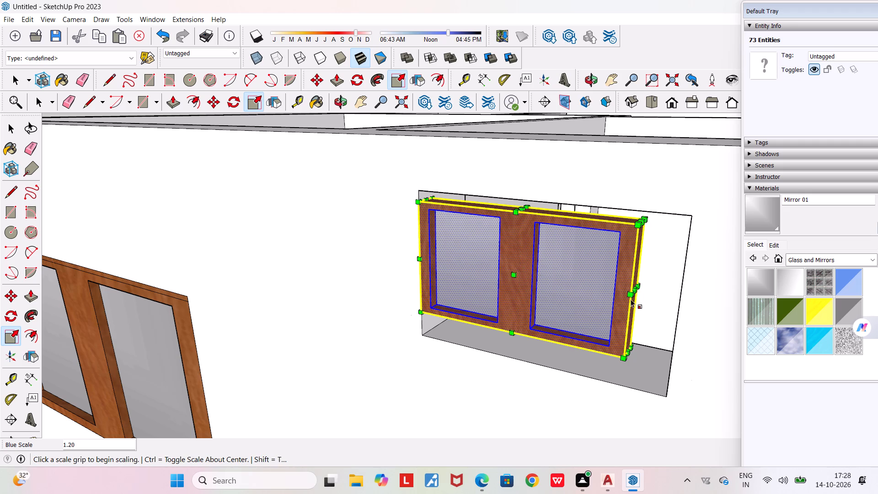
drag(636, 291, 672, 309)
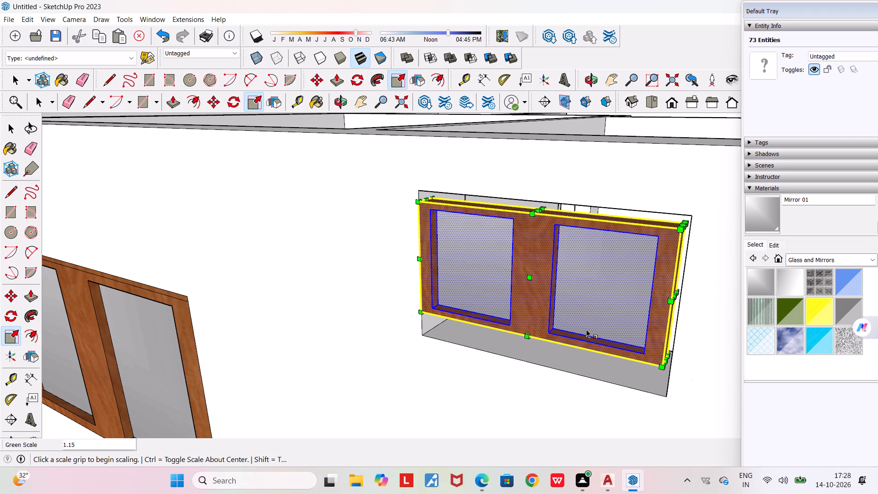
middle_drag(534, 339, 529, 317)
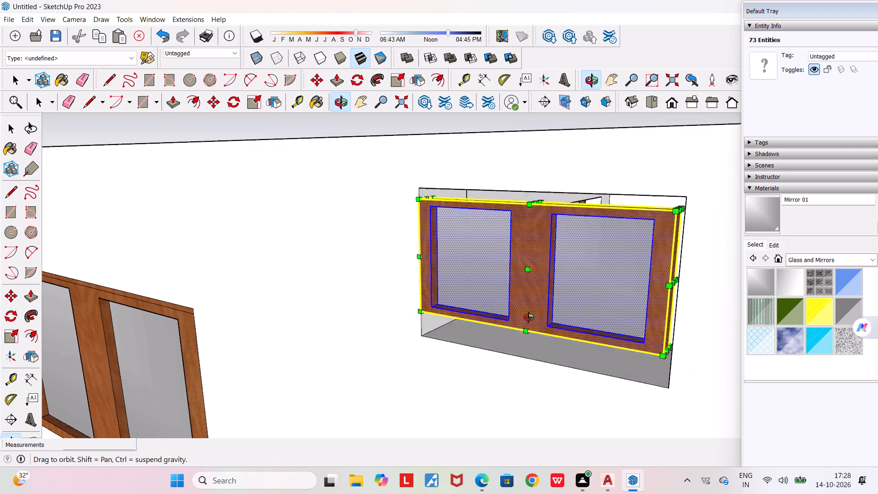
Scale the window's height to about 1.19 from its bottom edge so it meets the bottom of the opening.
middle_drag(529, 317, 514, 280)
scroll(542, 324, up, 1)
middle_drag(542, 324, 517, 290)
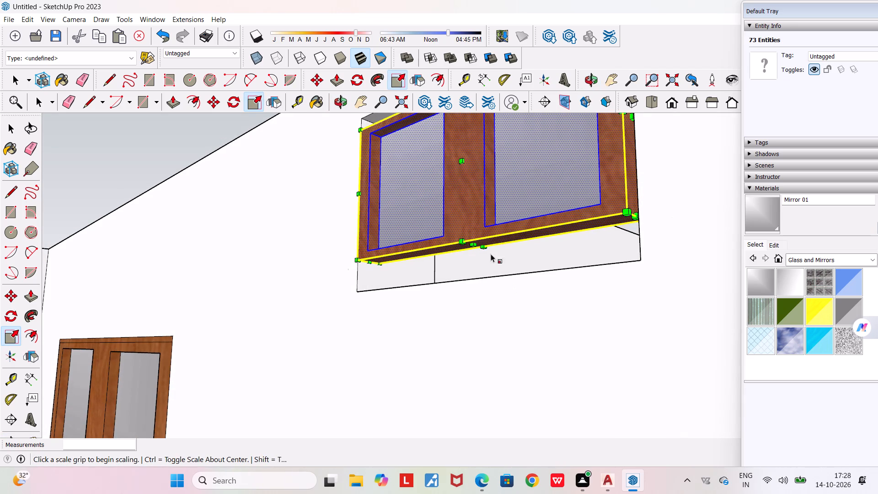
click(474, 248)
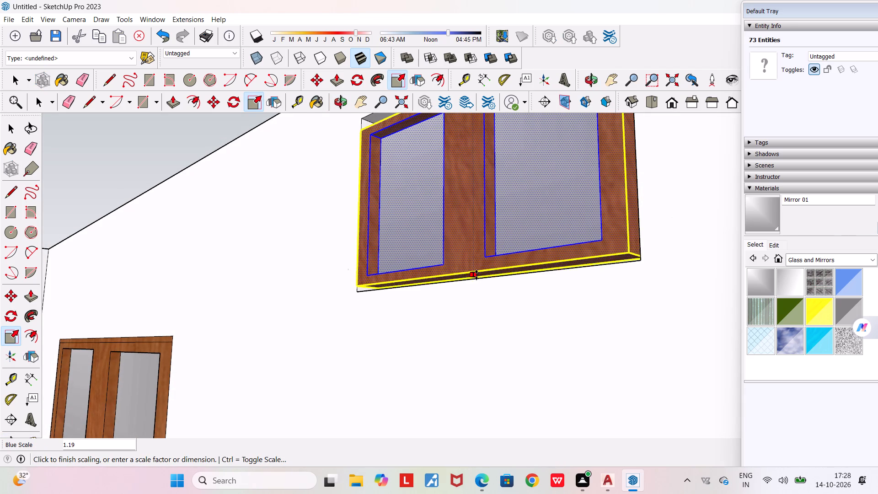
click(476, 277)
middle_drag(483, 265, 580, 332)
scroll(580, 332, down, 4)
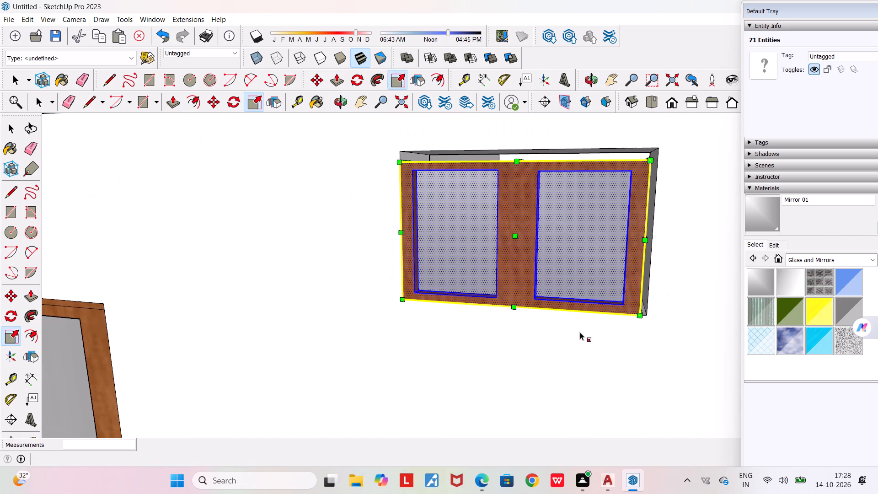
Scale the window's height to about 1.04 from its top edge so it reaches the top of the opening.
middle_drag(646, 246, 647, 295)
scroll(523, 162, up, 2)
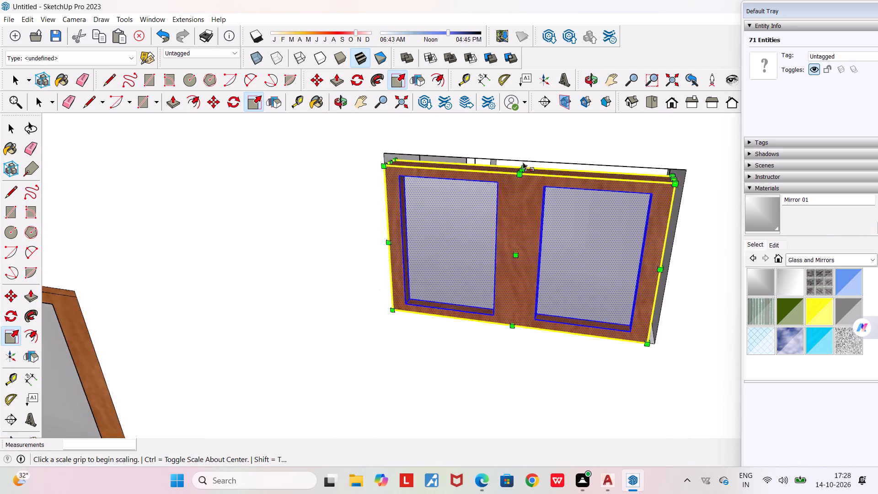
scroll(523, 162, up, 8)
click(524, 172)
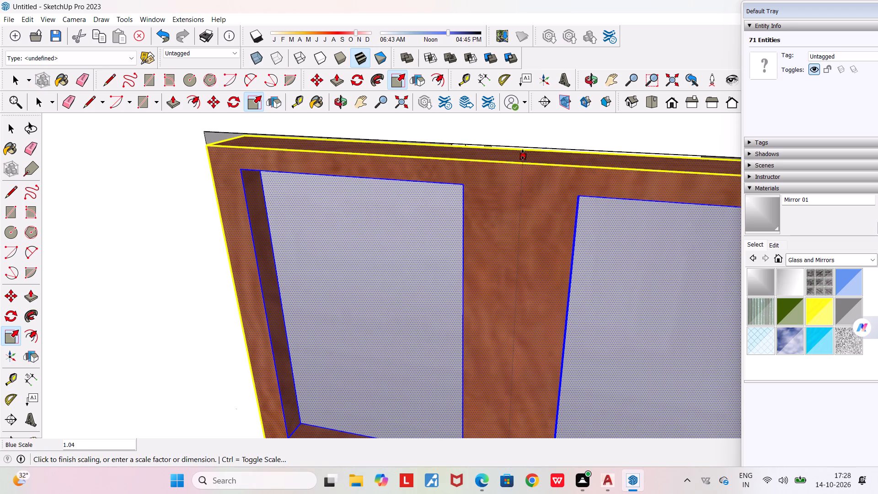
click(520, 146)
middle_drag(510, 247, 493, 248)
scroll(493, 248, down, 2)
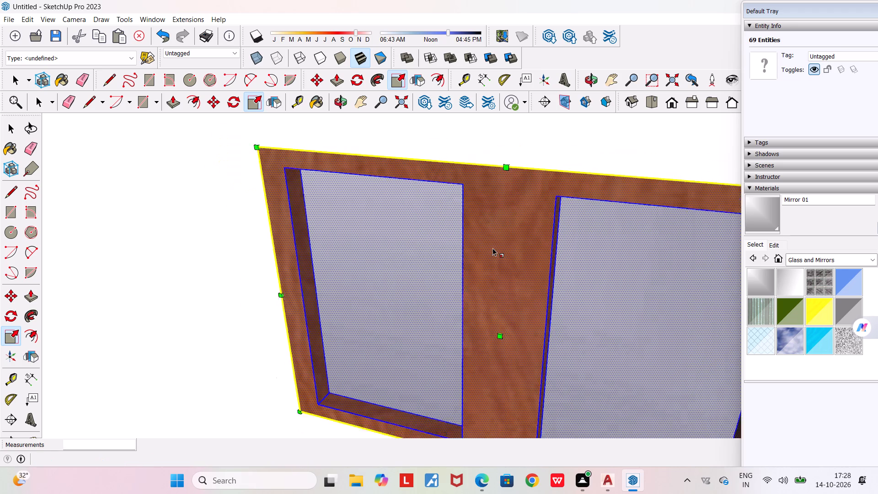
Scale the window's width to about 1.02 along the green axis toward the opening's far side and clear the selection.
scroll(493, 248, down, 8)
middle_drag(626, 293, 589, 291)
scroll(643, 337, up, 4)
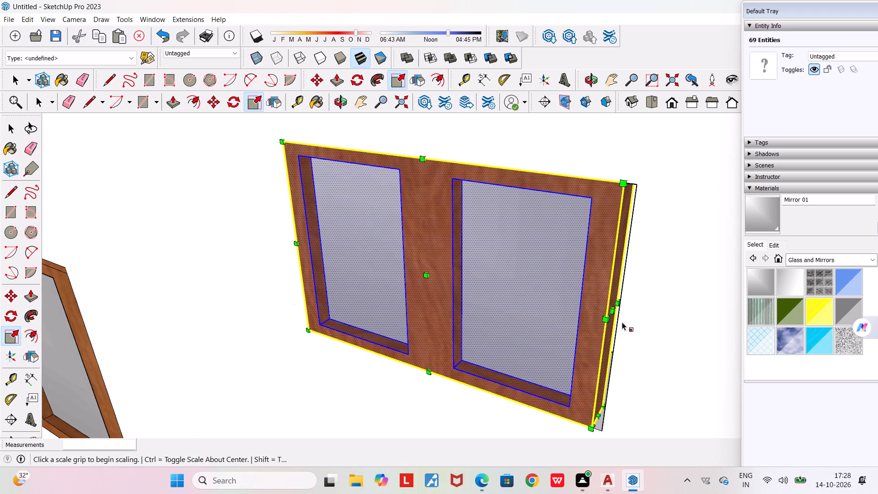
scroll(618, 319, up, 4)
click(611, 307)
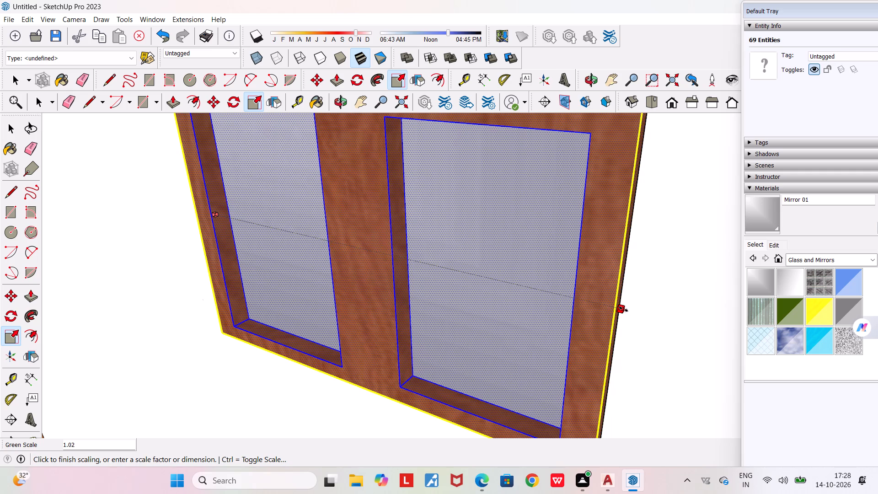
click(626, 310)
scroll(626, 310, down, 18)
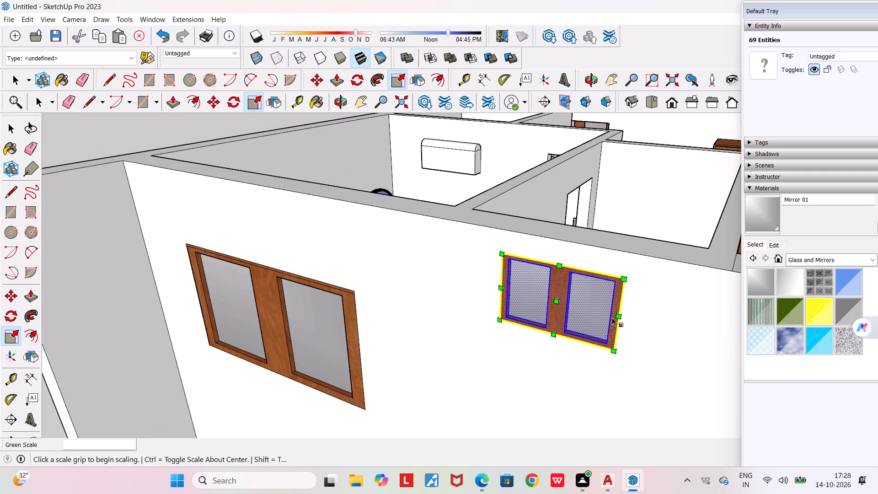
middle_drag(612, 317, 590, 299)
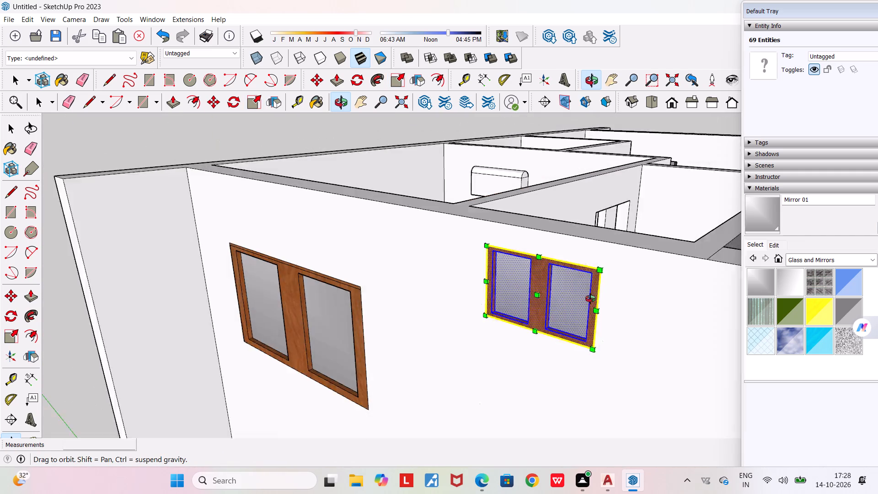
middle_drag(590, 299, 592, 298)
scroll(592, 298, down, 10)
click(362, 185)
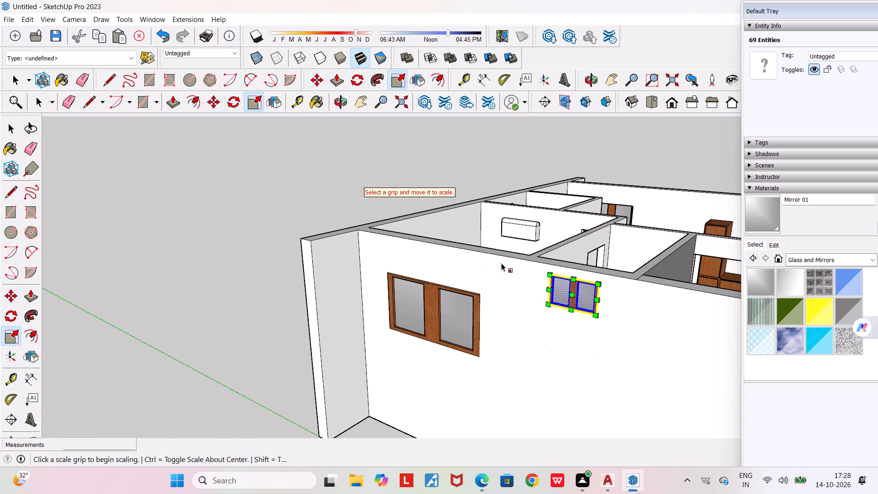
key(space)
key(space)
click(386, 159)
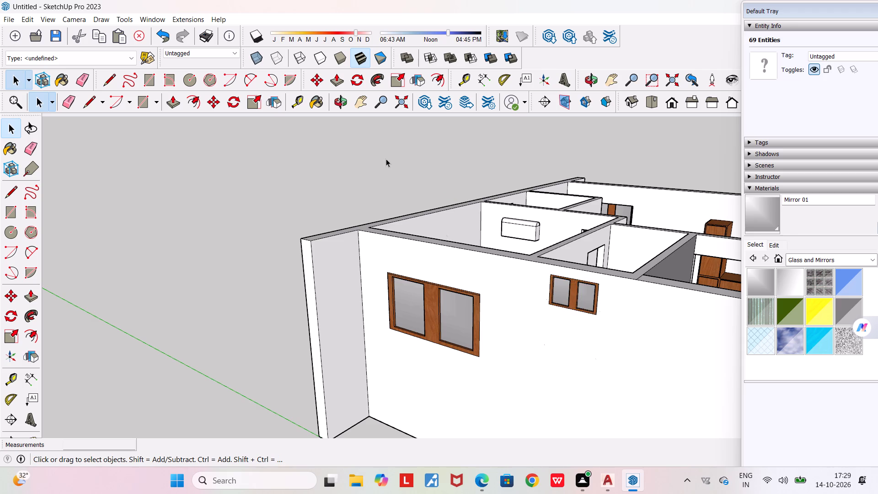
Copy the newly fitted small window and paste the copy in the empty space outside the house.
middle_drag(577, 286, 443, 302)
middle_drag(443, 302, 639, 322)
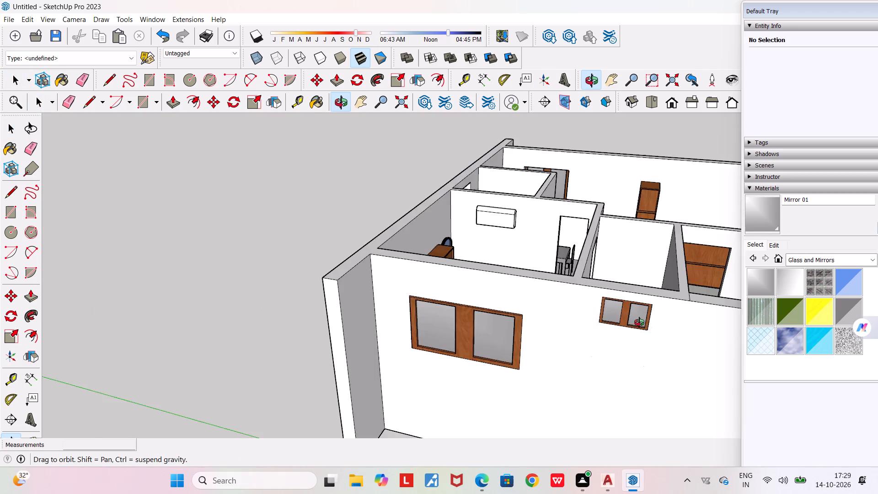
middle_drag(639, 322, 648, 295)
scroll(648, 295, up, 8)
middle_drag(709, 337, 661, 333)
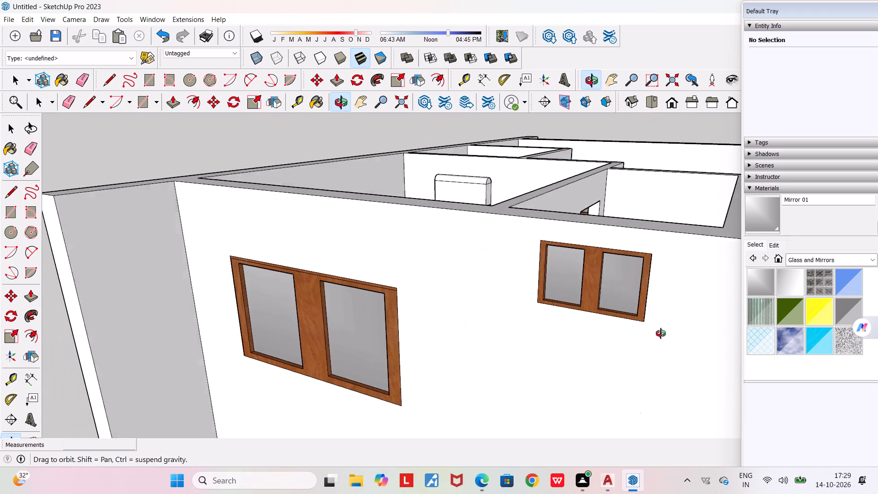
middle_drag(661, 333, 651, 332)
scroll(651, 332, up, 5)
drag(456, 175, 462, 180)
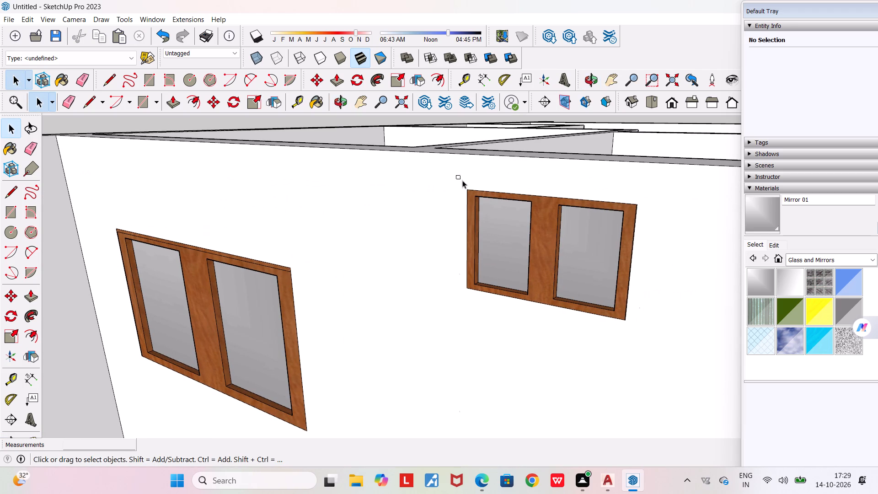
drag(462, 180, 646, 354)
middle_drag(468, 414, 334, 419)
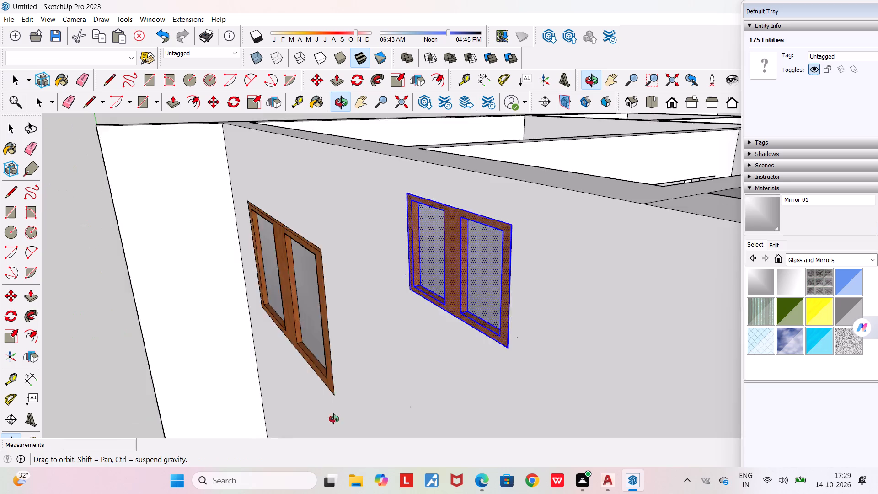
middle_drag(334, 419, 223, 417)
middle_drag(541, 250, 398, 393)
scroll(398, 393, down, 10)
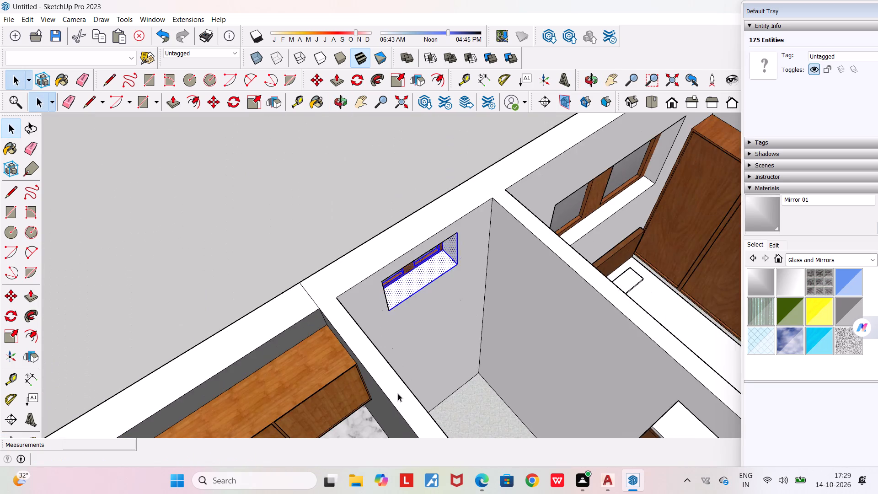
scroll(398, 393, down, 6)
middle_drag(428, 367, 417, 350)
scroll(417, 350, down, 17)
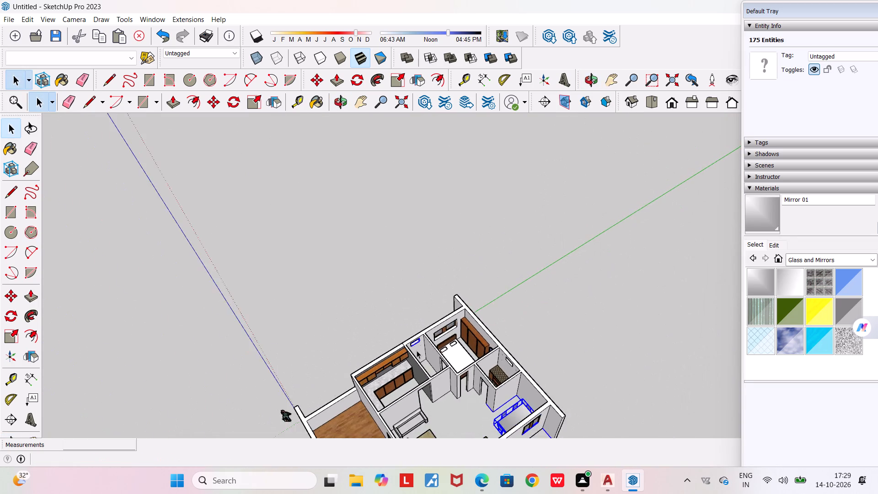
scroll(417, 350, down, 4)
middle_drag(439, 408, 656, 380)
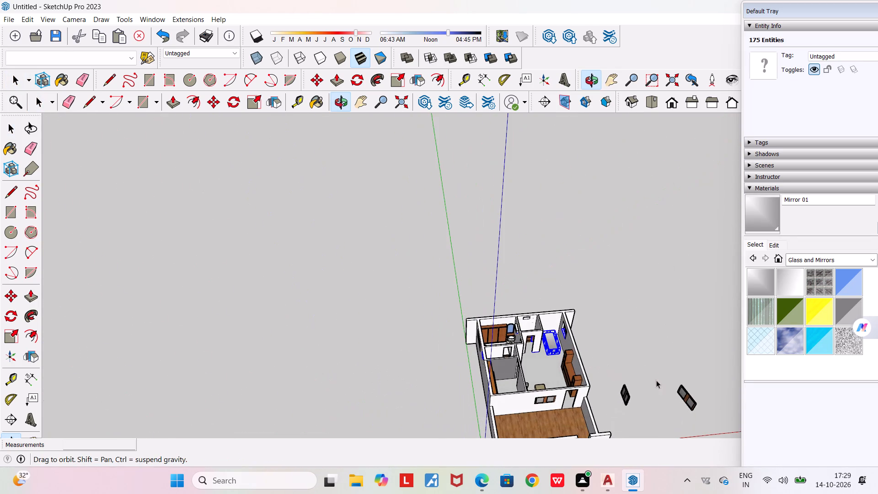
scroll(546, 361, up, 3)
middle_drag(539, 357, 718, 352)
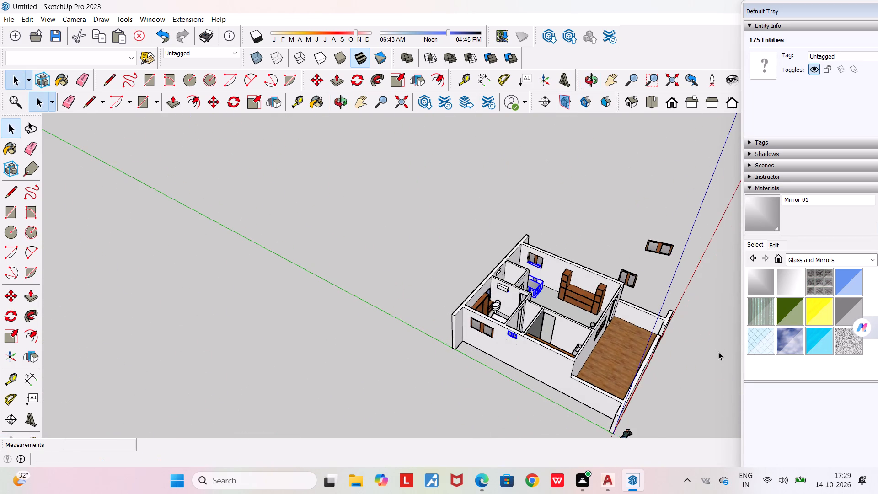
key(ctrl+c)
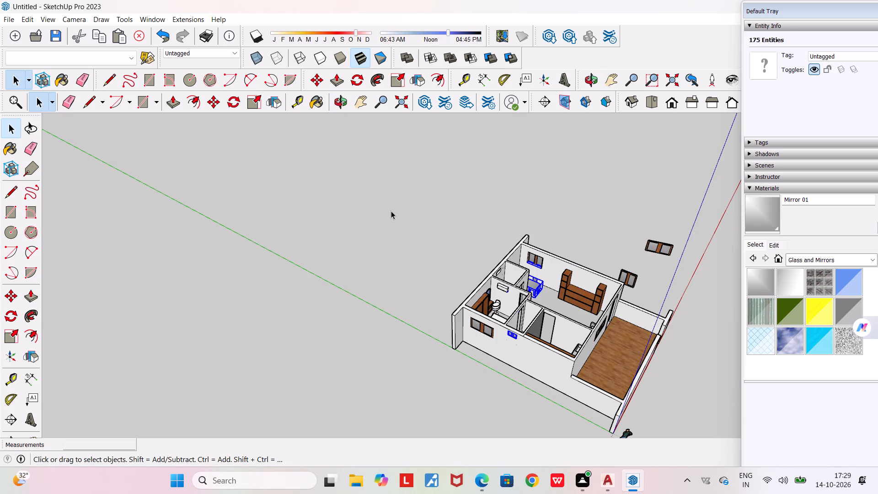
key(ctrl+v)
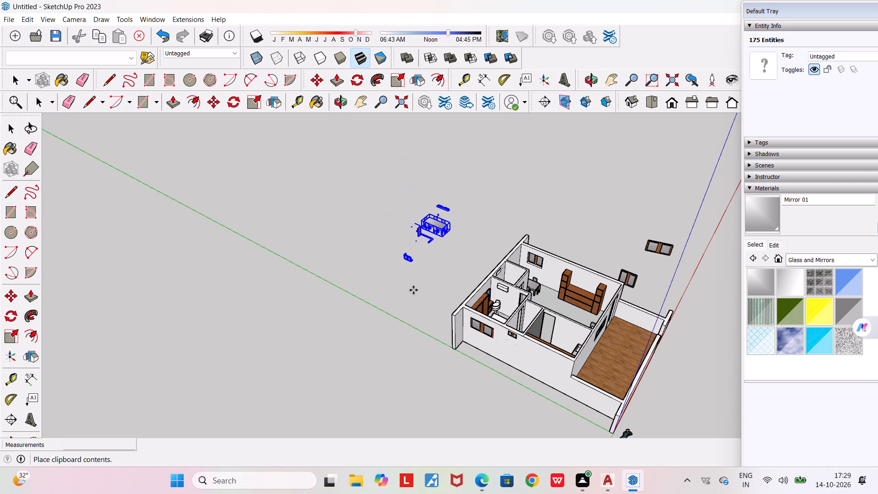
click(413, 290)
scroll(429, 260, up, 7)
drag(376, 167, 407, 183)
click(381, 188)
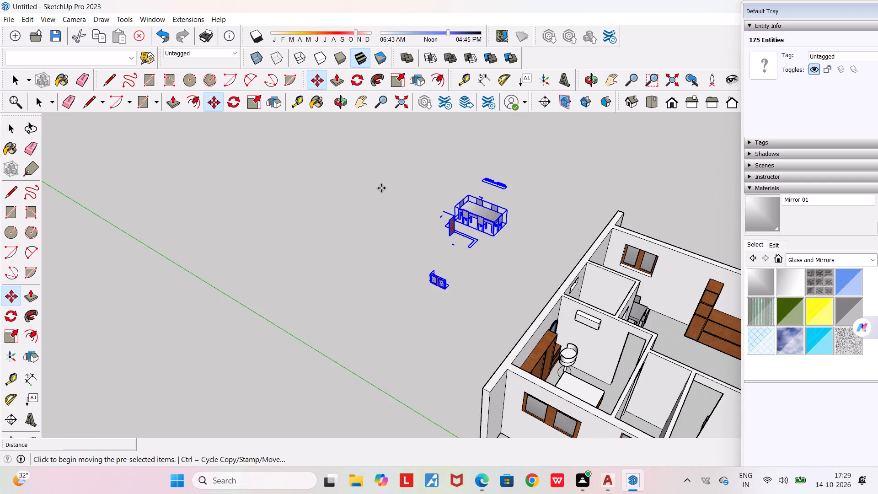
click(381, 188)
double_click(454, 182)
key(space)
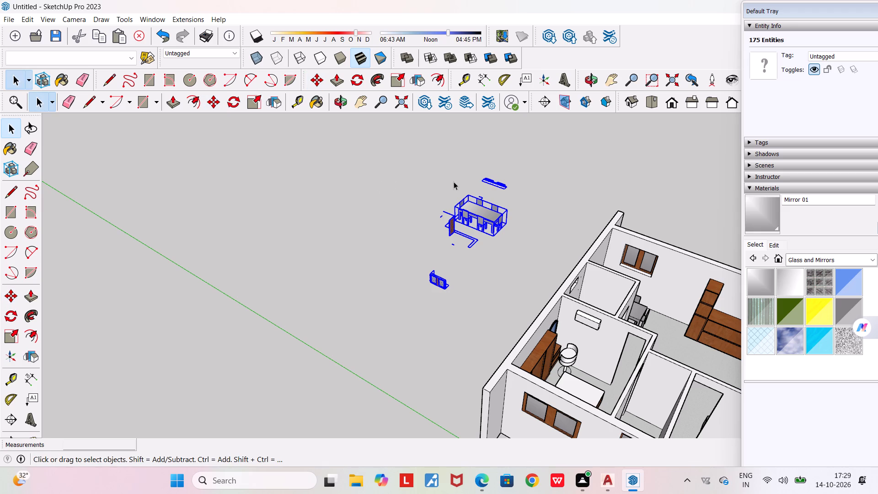
Delete the dining table, chairs and other stray pieces pasted along with the window copy.
drag(419, 111, 506, 255)
click(447, 134)
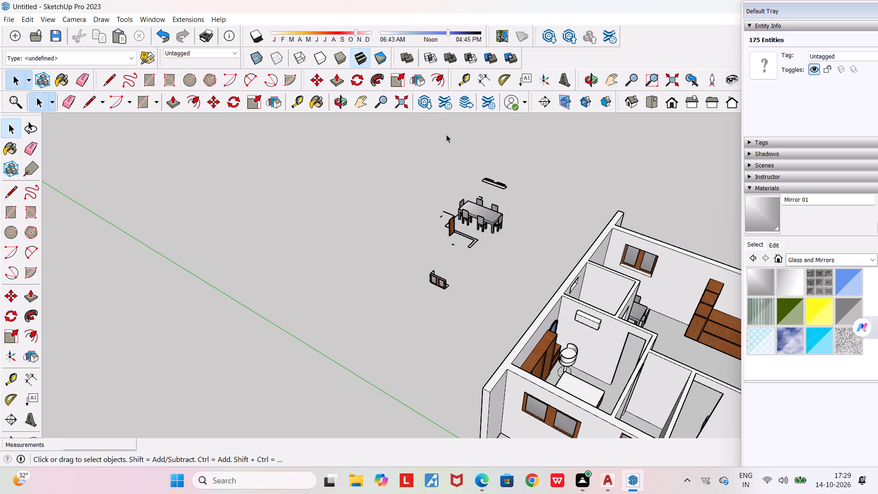
drag(430, 128, 538, 251)
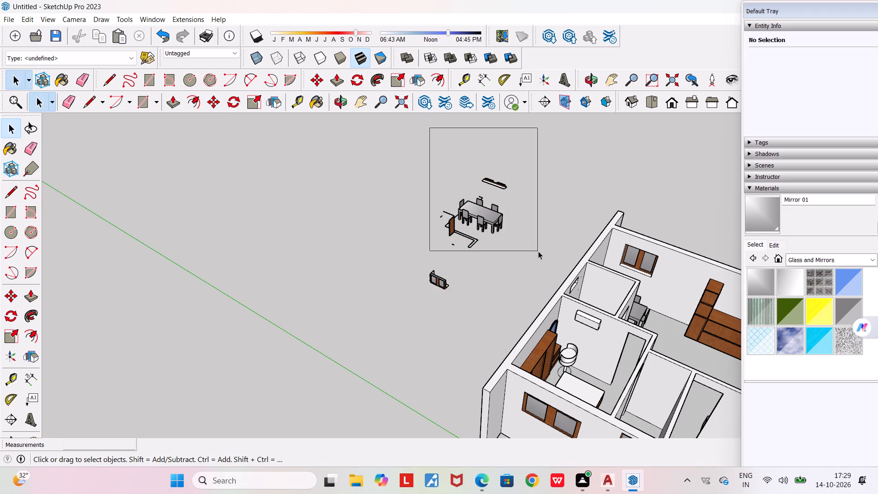
drag(538, 251, 541, 253)
key(Delete)
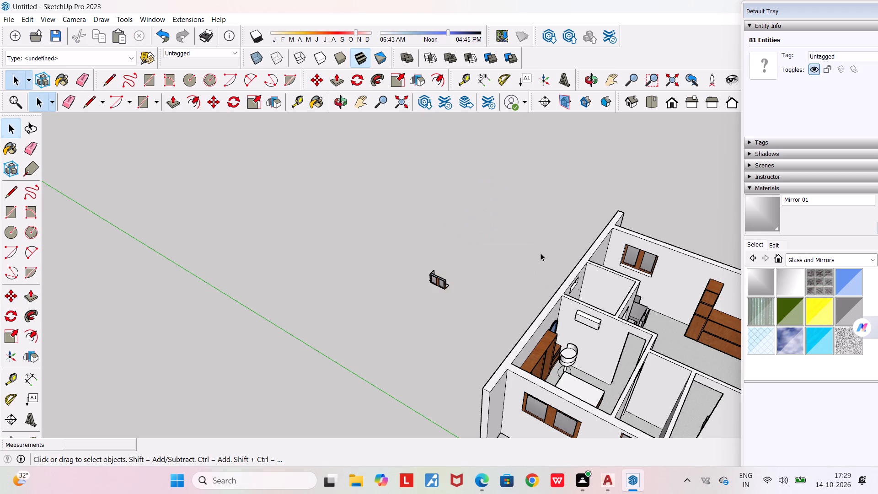
Delete the wall-opening side face attached to the end of the pasted window.
scroll(487, 282, up, 4)
middle_drag(487, 282, 305, 318)
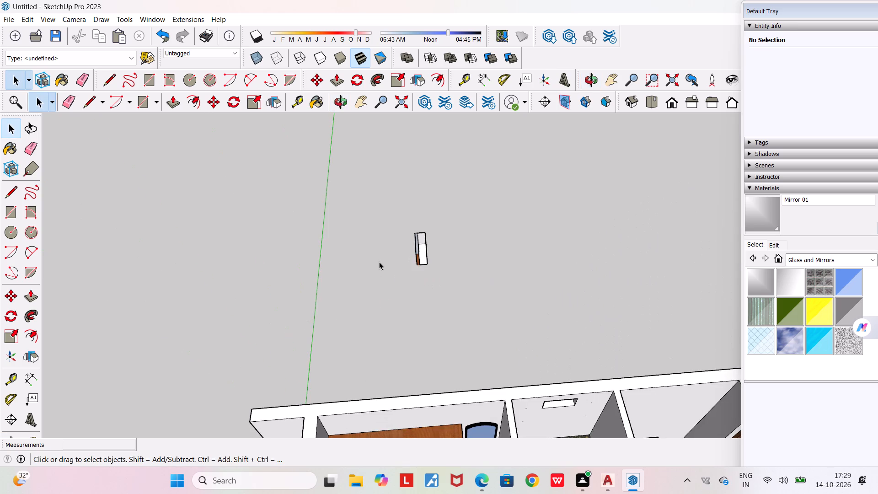
scroll(428, 239, up, 10)
scroll(75, 131, up, 2)
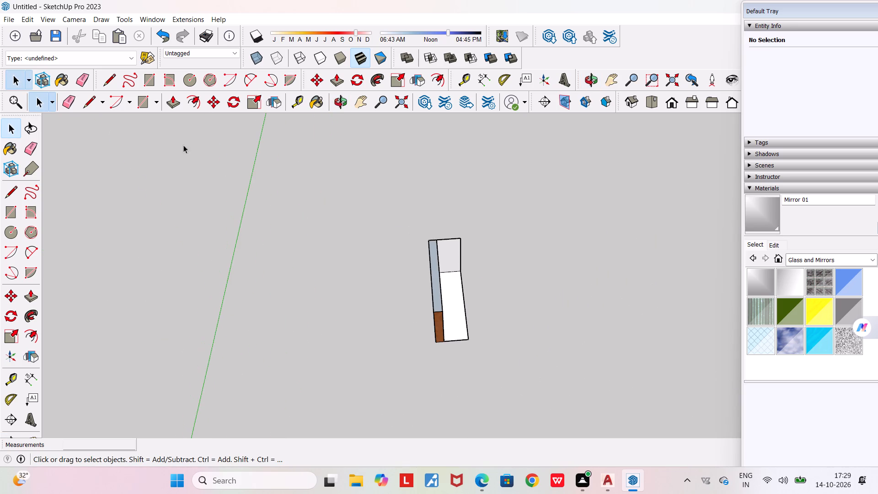
click(455, 249)
scroll(452, 249, up, 4)
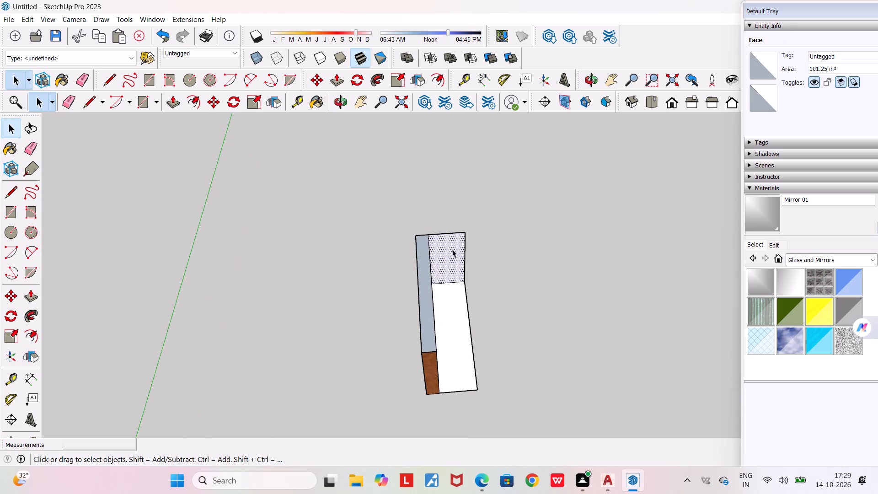
key(Delete)
Delete the loose vertical outer edge left from the opening's side beside the pasted window.
click(455, 258)
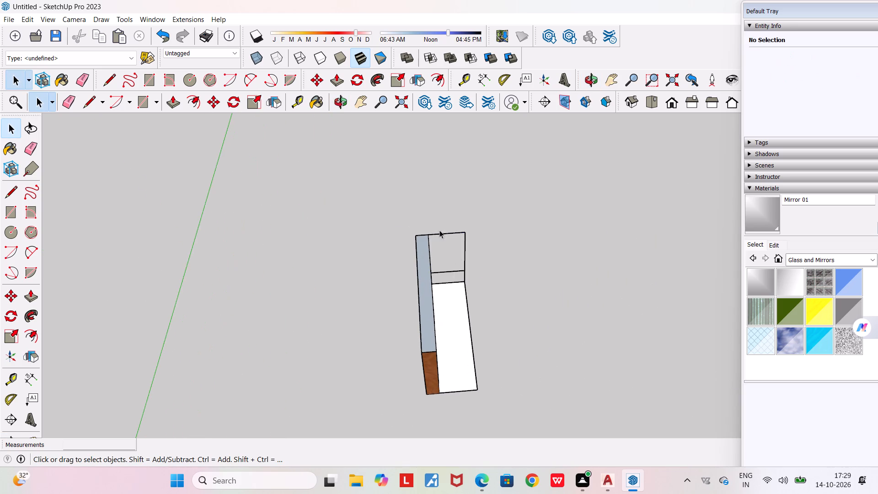
drag(407, 199, 449, 238)
click(427, 204)
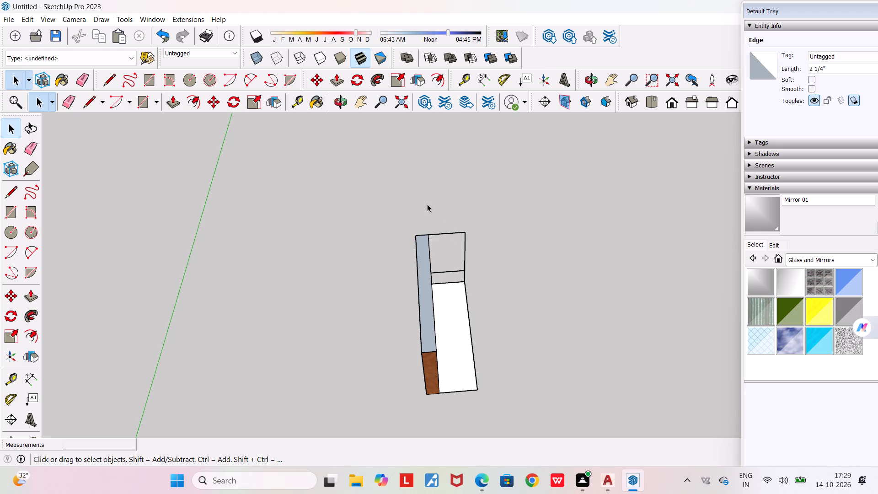
drag(427, 204, 470, 270)
drag(433, 197, 491, 303)
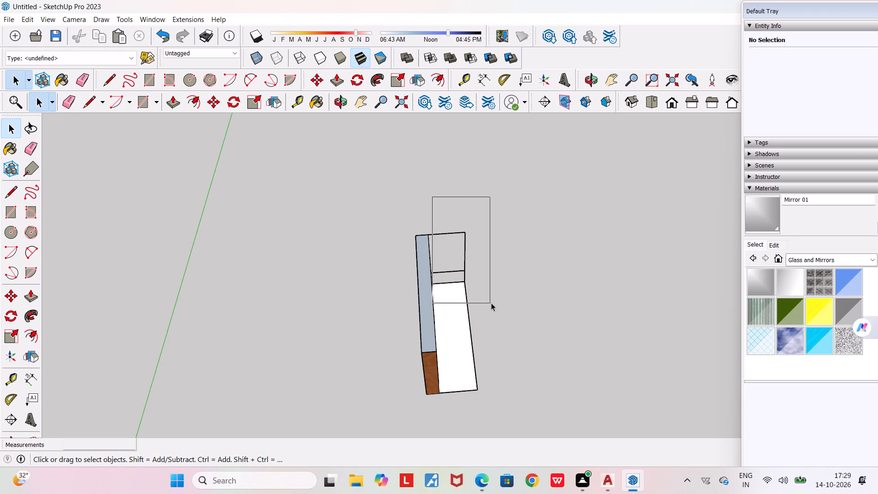
drag(491, 303, 498, 306)
middle_drag(494, 305, 341, 297)
scroll(494, 305, up, 1)
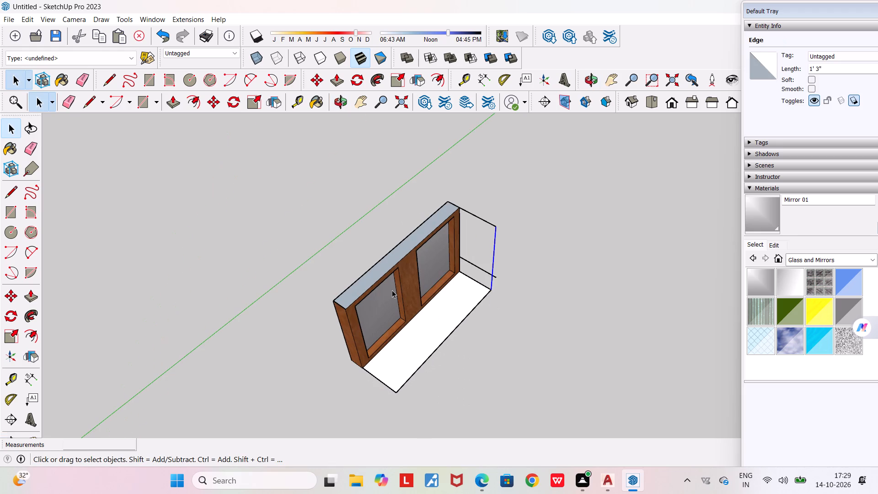
key(Delete)
Erase the leftover opening sill face and the remaining loose edges beside the pasted window copy.
click(66, 100)
drag(355, 385, 510, 194)
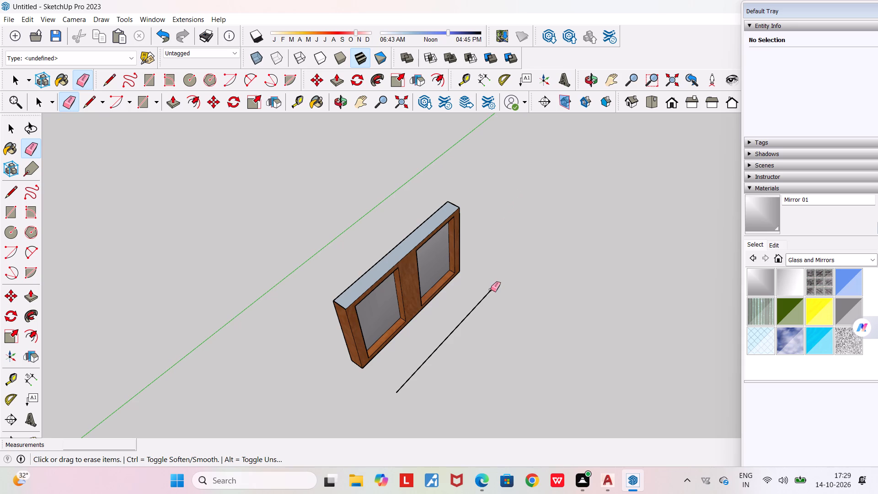
drag(472, 300, 495, 324)
Examine the house's rooms and outer walls to find the window opening that is still empty.
middle_drag(494, 324, 678, 209)
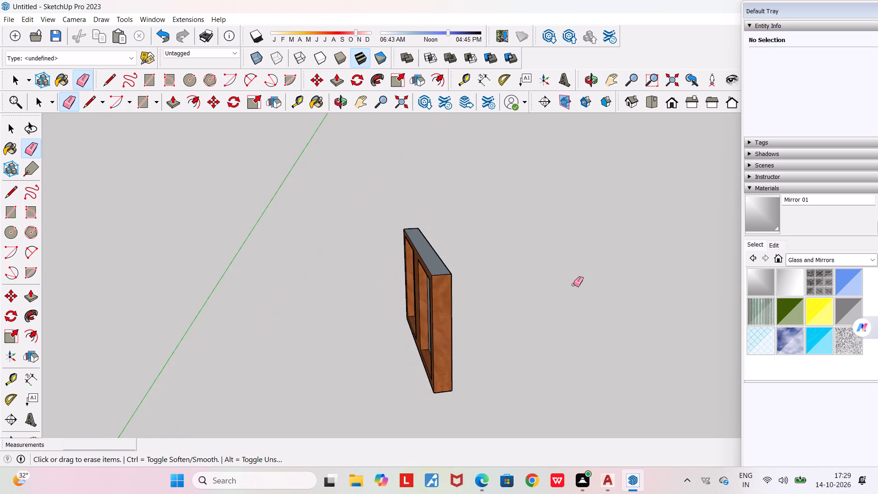
middle_drag(573, 285, 686, 247)
scroll(590, 296, down, 5)
middle_drag(595, 307, 669, 329)
scroll(669, 329, down, 1)
scroll(627, 338, down, 17)
middle_drag(707, 410, 656, 420)
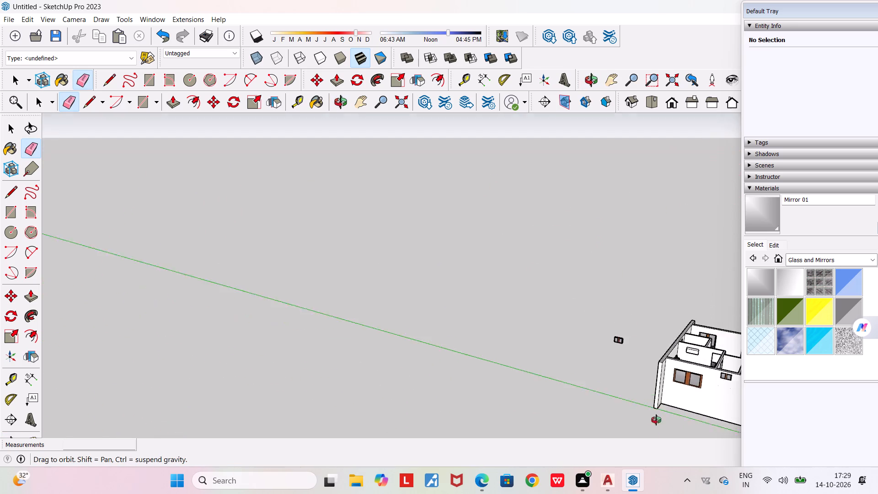
middle_drag(656, 420, 590, 411)
scroll(590, 411, down, 9)
middle_drag(599, 401, 426, 415)
scroll(428, 415, down, 9)
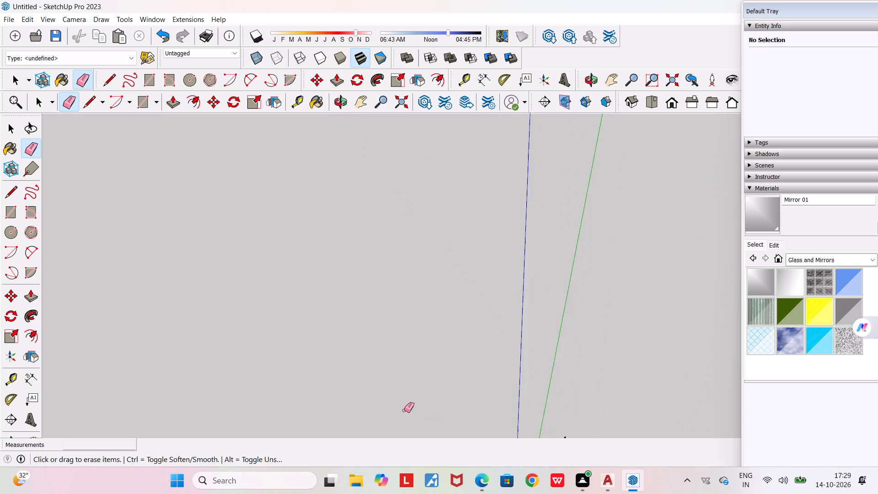
scroll(404, 410, down, 20)
scroll(404, 410, down, 4)
scroll(447, 442, up, 13)
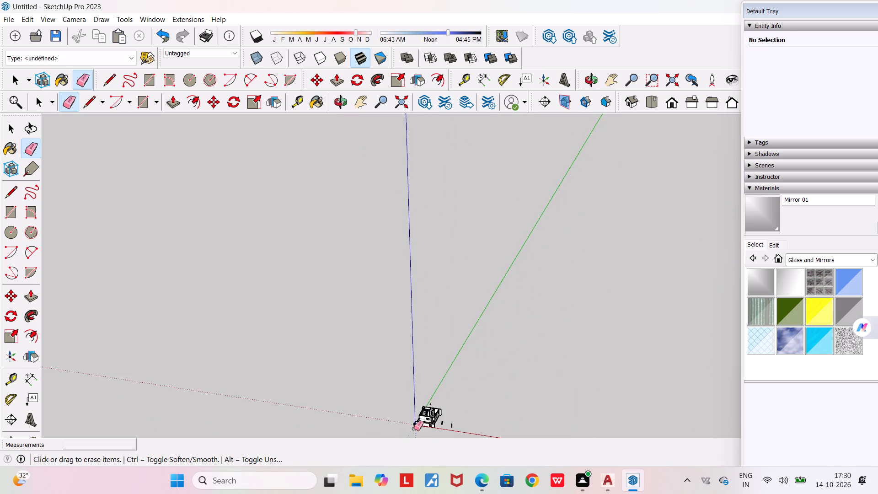
scroll(414, 429, up, 20)
scroll(414, 429, up, 6)
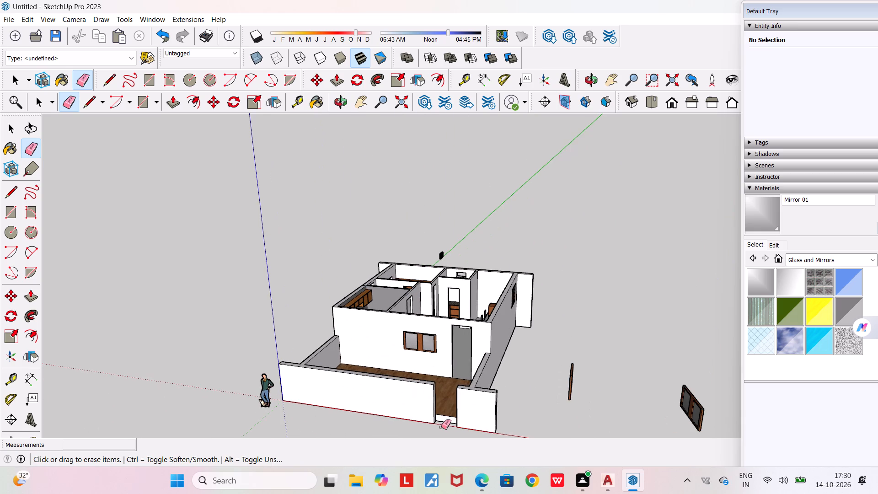
scroll(441, 427, up, 5)
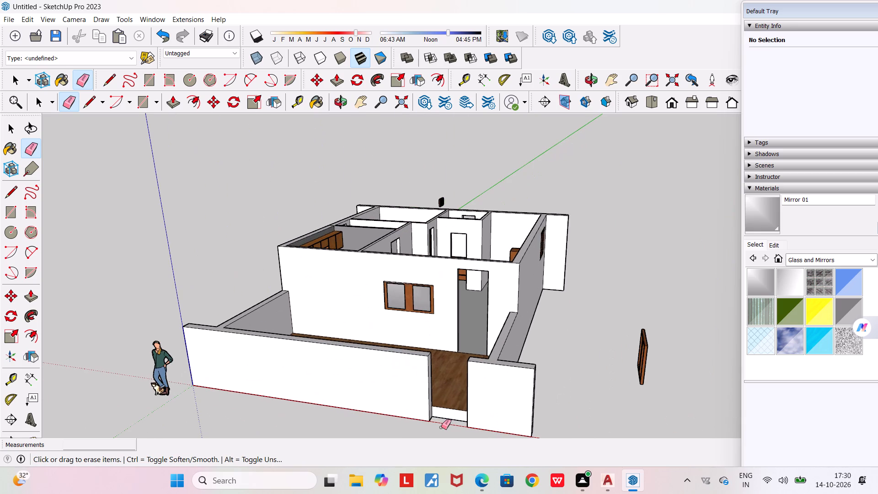
key(space)
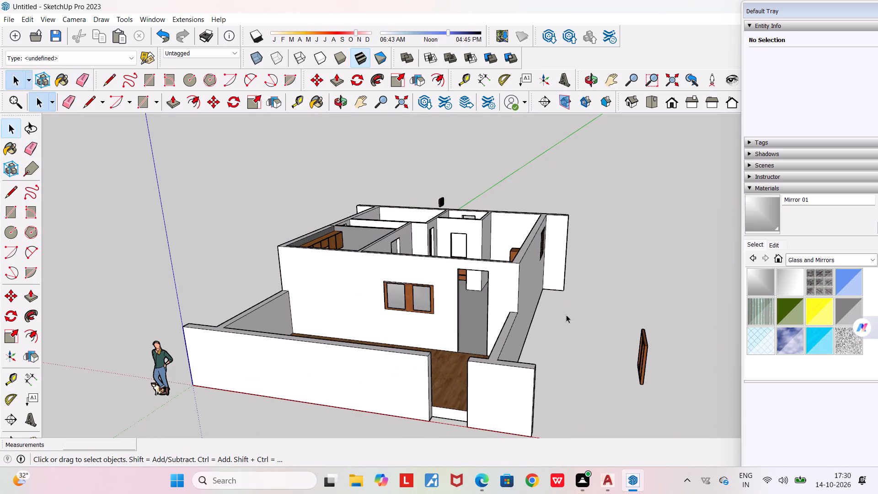
middle_drag(566, 315, 616, 397)
middle_drag(604, 360, 614, 366)
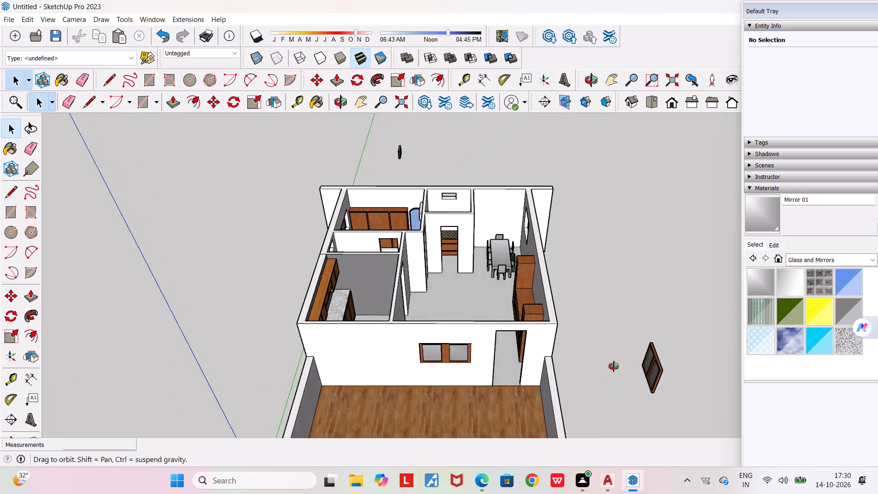
middle_drag(614, 366, 679, 385)
scroll(575, 330, up, 8)
middle_drag(519, 312, 581, 316)
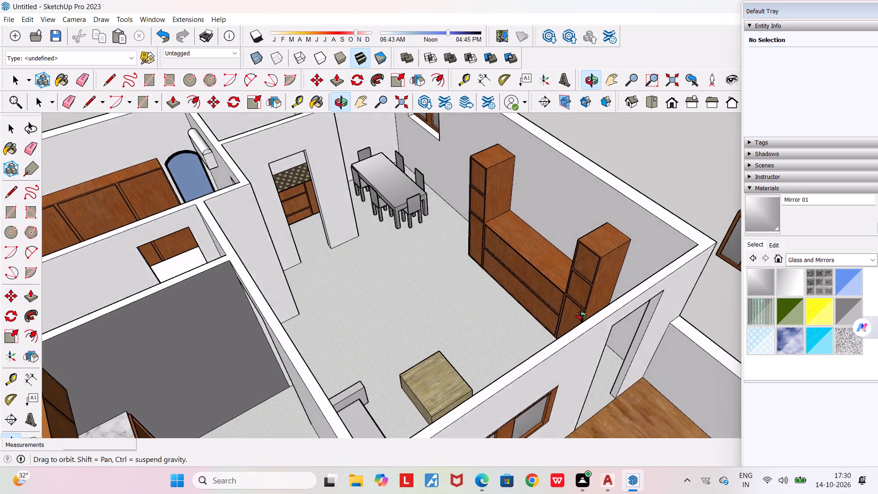
middle_drag(581, 316, 584, 317)
scroll(584, 317, down, 4)
middle_drag(554, 335, 698, 349)
scroll(698, 349, down, 4)
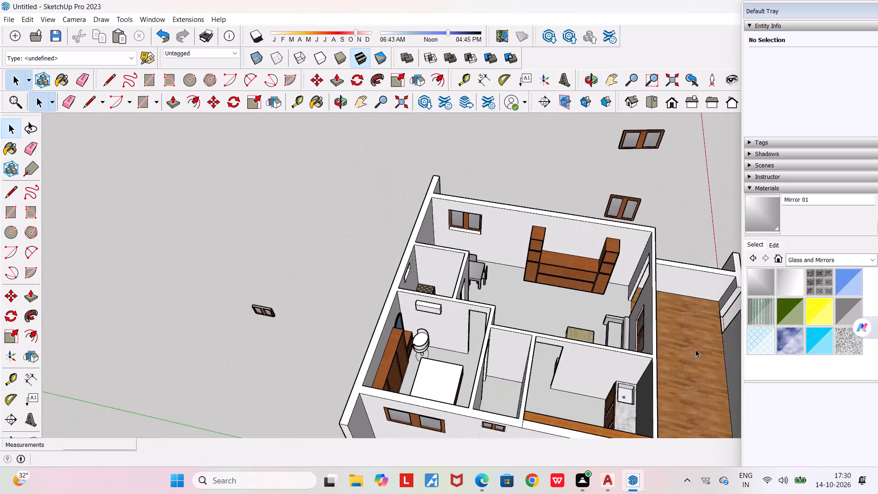
middle_drag(696, 355, 753, 365)
scroll(744, 365, down, 3)
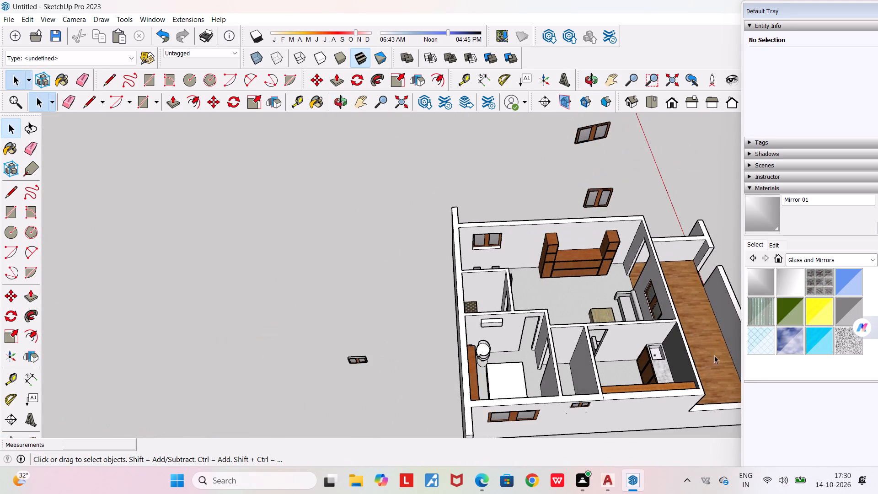
scroll(676, 355, up, 4)
middle_drag(638, 387, 198, 419)
scroll(329, 346, up, 4)
middle_drag(390, 345, 380, 348)
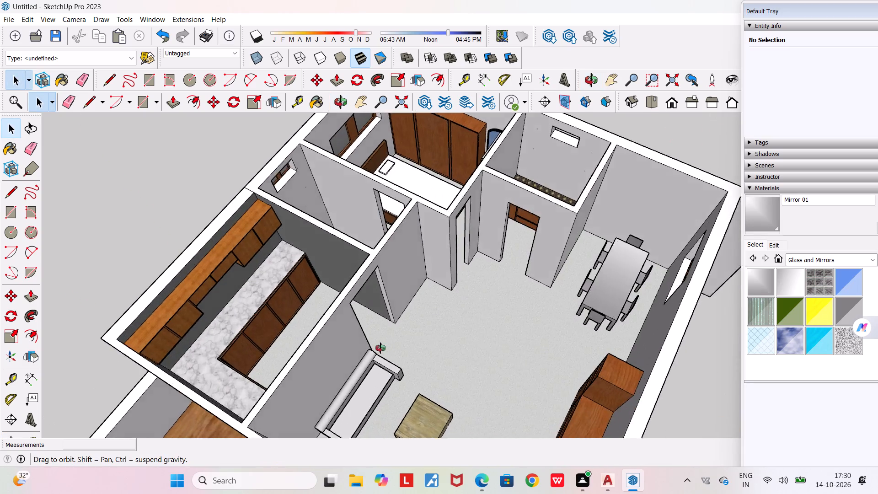
middle_drag(380, 348, 681, 264)
scroll(681, 264, down, 5)
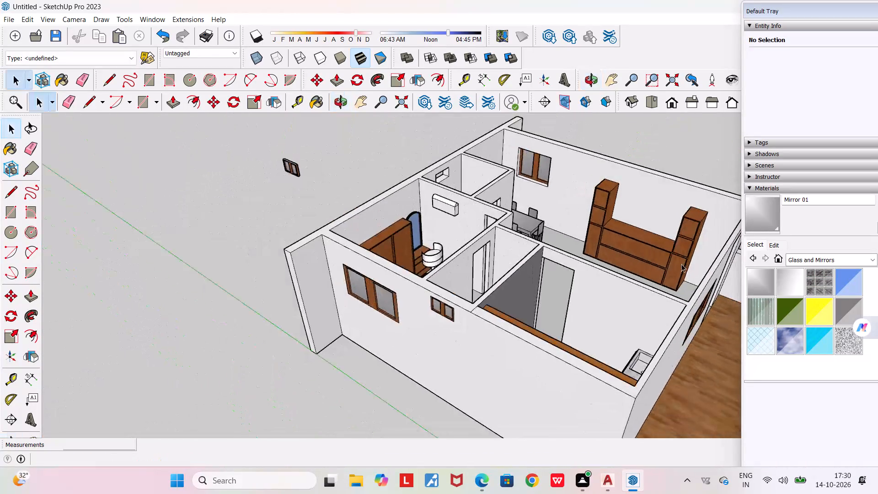
scroll(681, 264, down, 3)
middle_drag(644, 346, 877, 336)
middle_drag(584, 328, 172, 363)
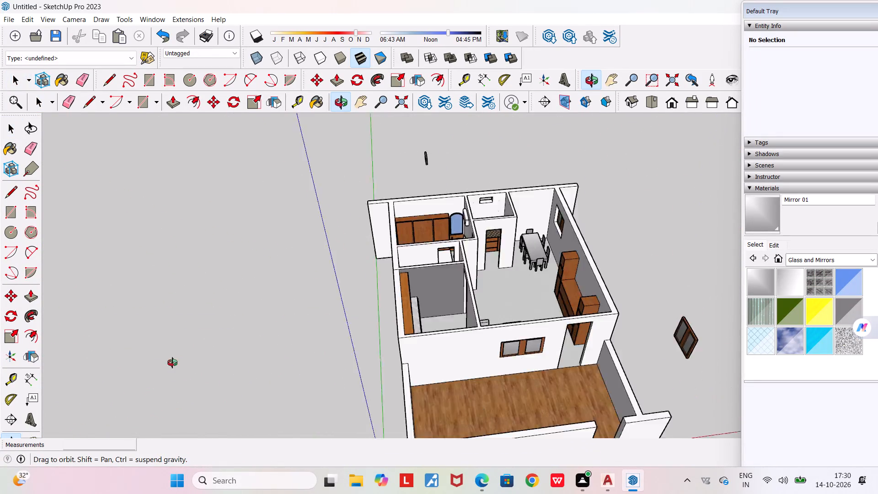
middle_drag(172, 363, 133, 353)
middle_drag(543, 311, 124, 342)
scroll(655, 338, up, 8)
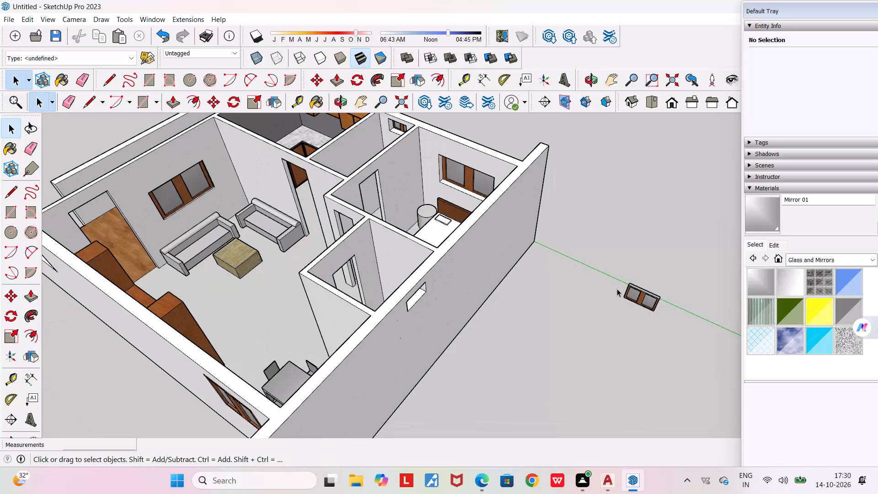
Select the whole pasted window copy and rotate it 90 degrees horizontally about its lower corner to align with the rear wall.
middle_drag(617, 289, 638, 210)
scroll(617, 289, up, 1)
drag(604, 182, 683, 258)
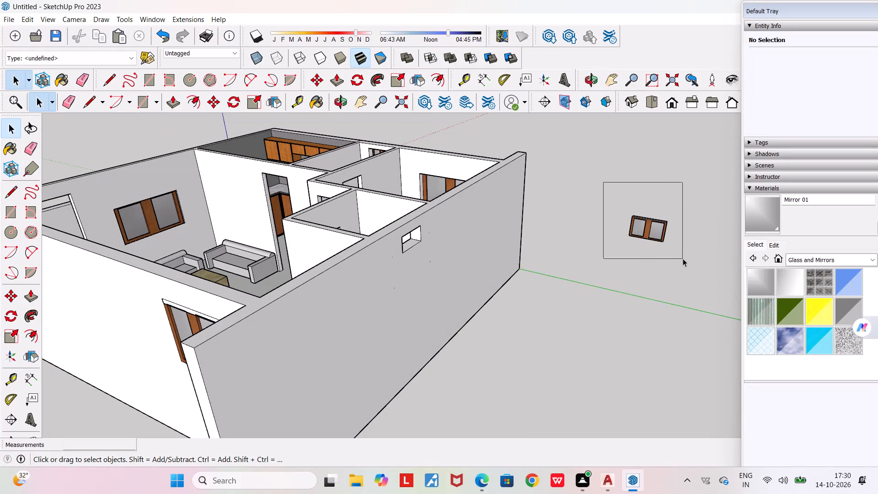
drag(683, 258, 683, 259)
middle_drag(679, 261, 665, 271)
scroll(665, 271, down, 1)
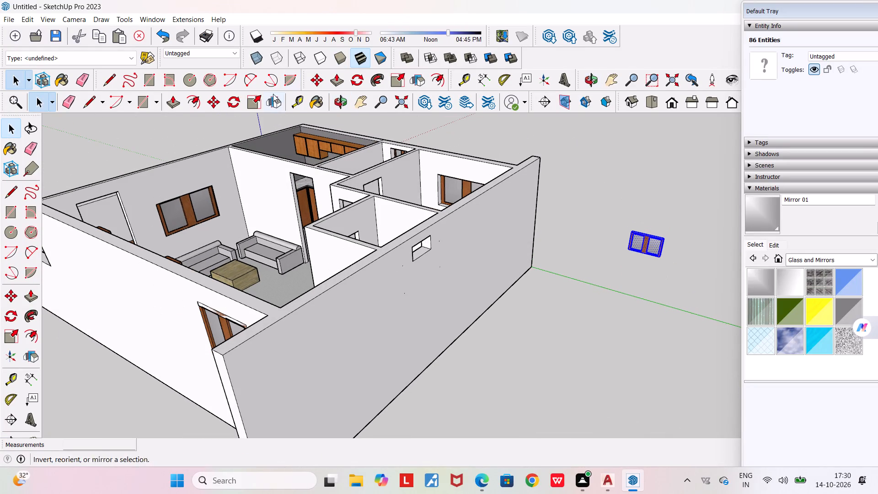
click(236, 102)
middle_drag(633, 293, 609, 357)
scroll(645, 322, up, 6)
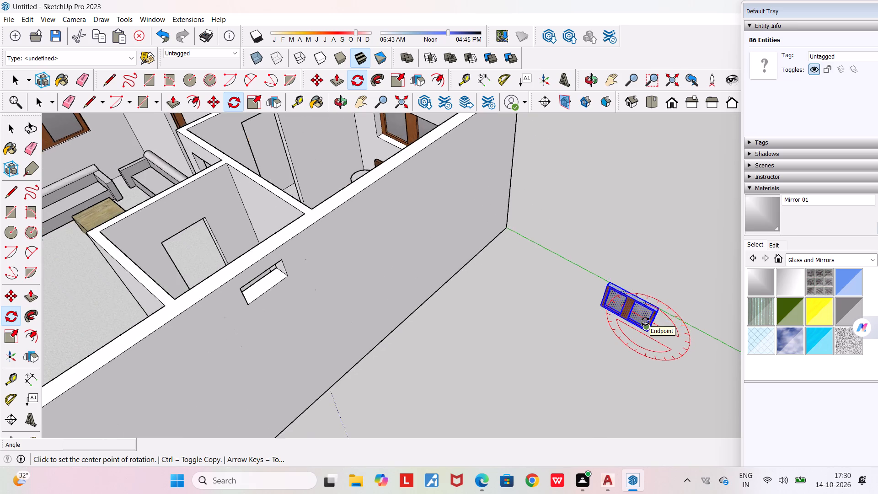
scroll(645, 322, up, 3)
click(642, 338)
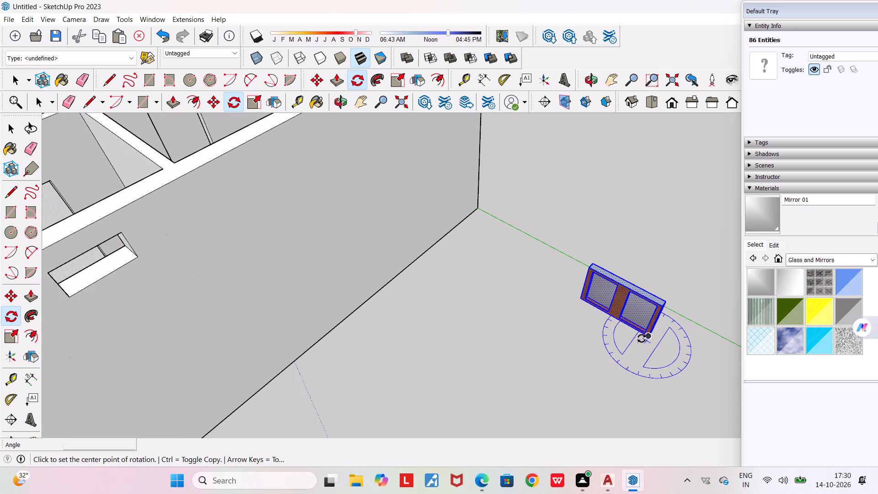
click(621, 398)
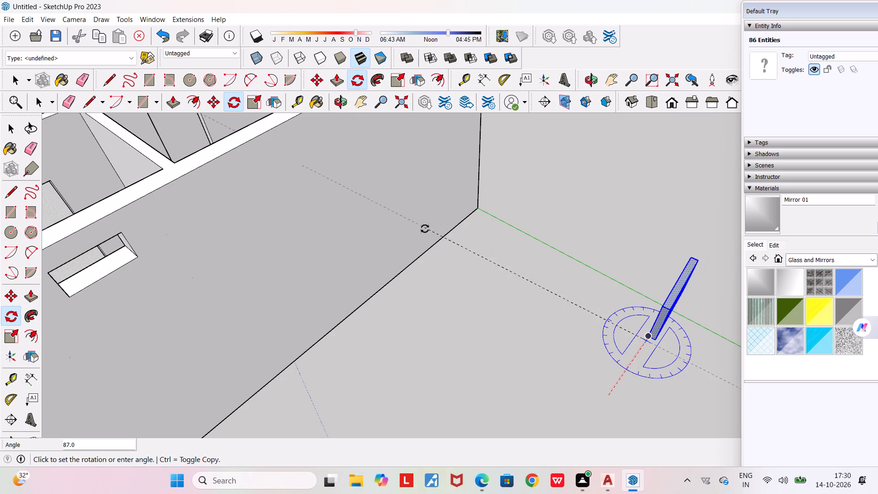
click(443, 220)
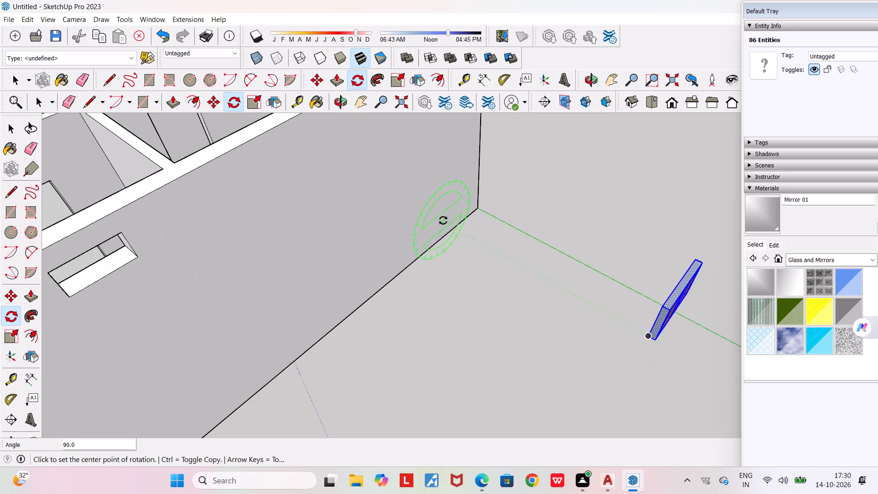
Move the rotated window by its lower corner onto the matching corner of the small opening in the rear wall and deselect it.
scroll(666, 380, down, 5)
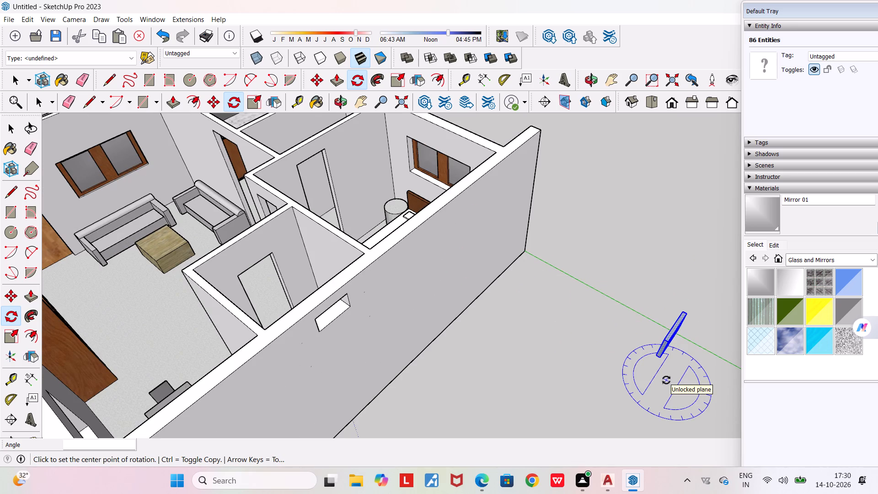
key(m)
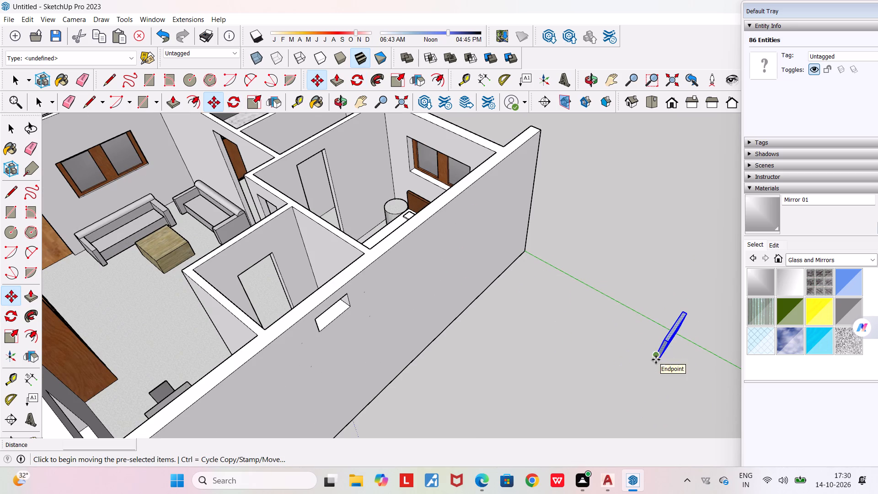
click(663, 358)
scroll(321, 338, up, 18)
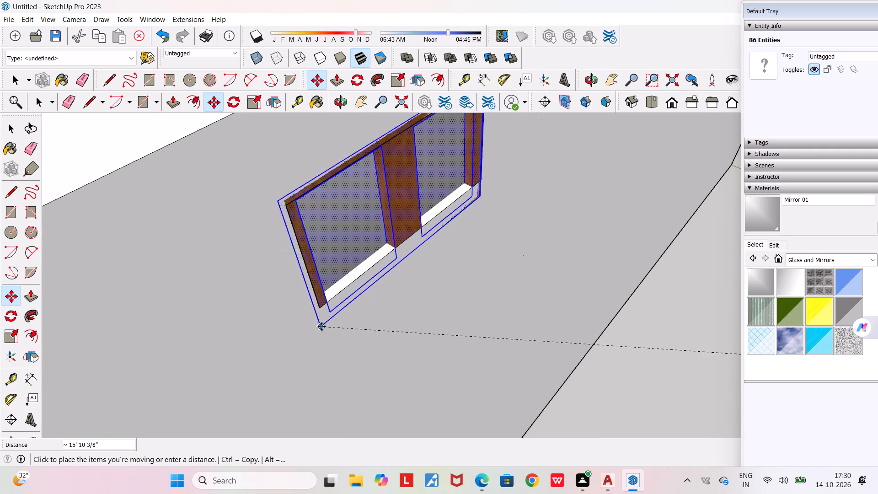
middle_drag(352, 343, 358, 346)
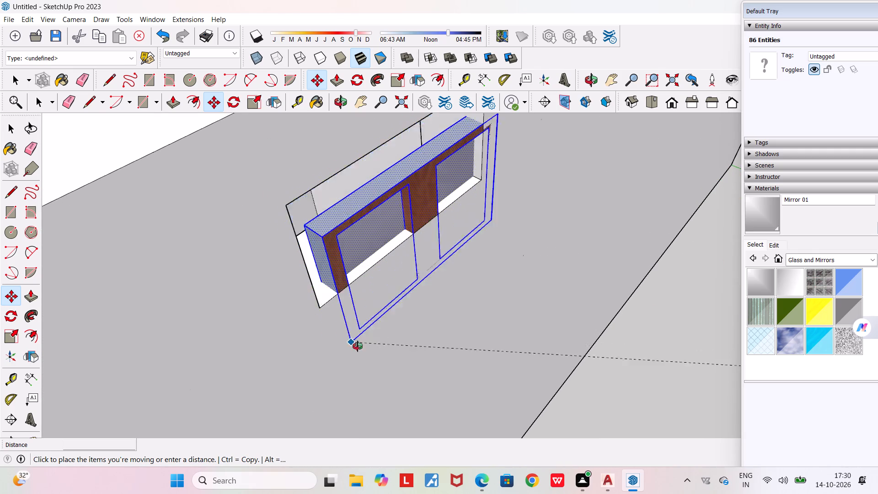
middle_drag(358, 346, 393, 360)
click(357, 360)
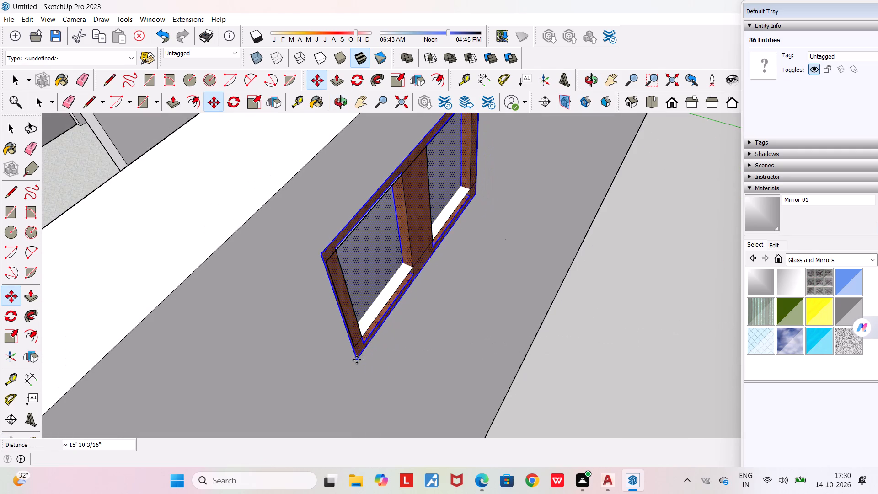
middle_drag(383, 358, 195, 263)
scroll(195, 263, down, 8)
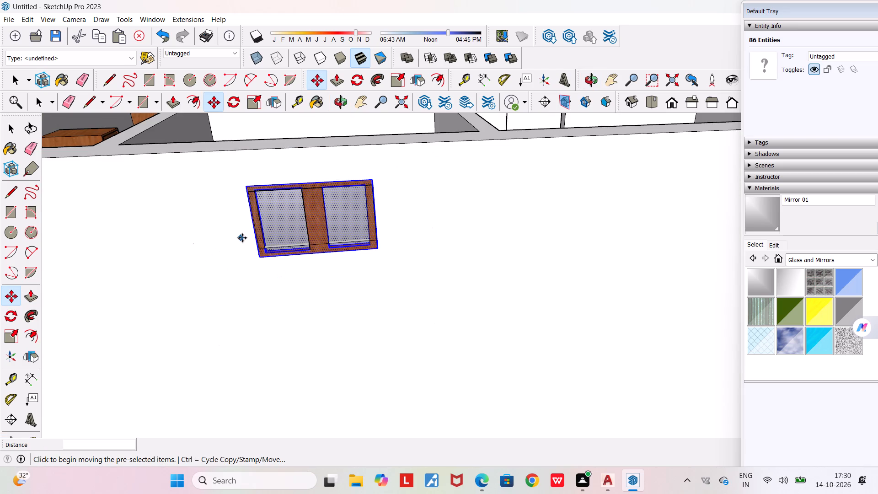
scroll(246, 236, down, 19)
click(342, 398)
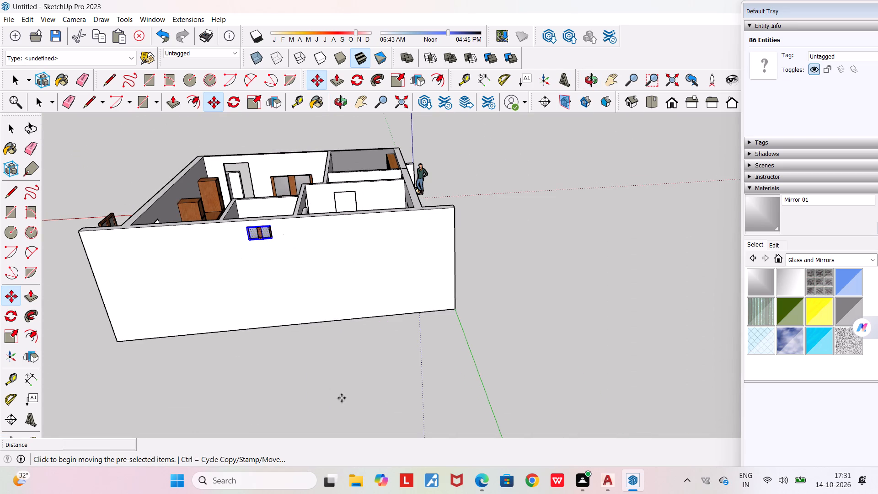
key(space)
click(342, 398)
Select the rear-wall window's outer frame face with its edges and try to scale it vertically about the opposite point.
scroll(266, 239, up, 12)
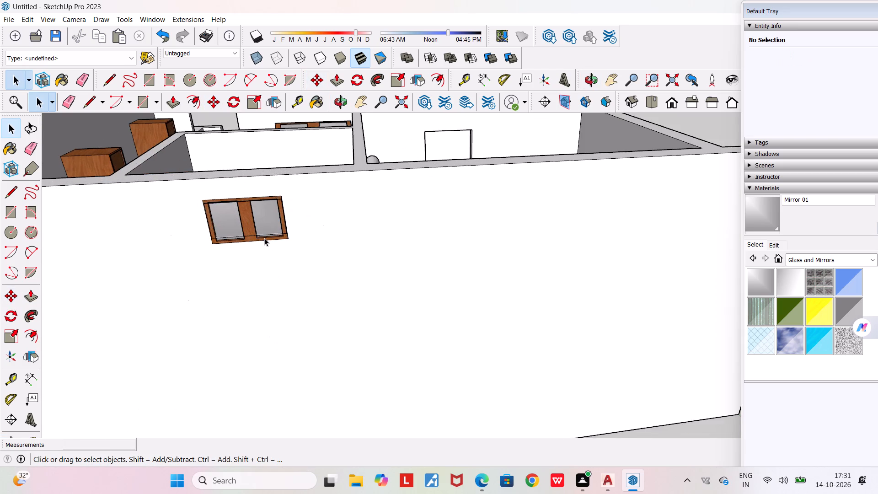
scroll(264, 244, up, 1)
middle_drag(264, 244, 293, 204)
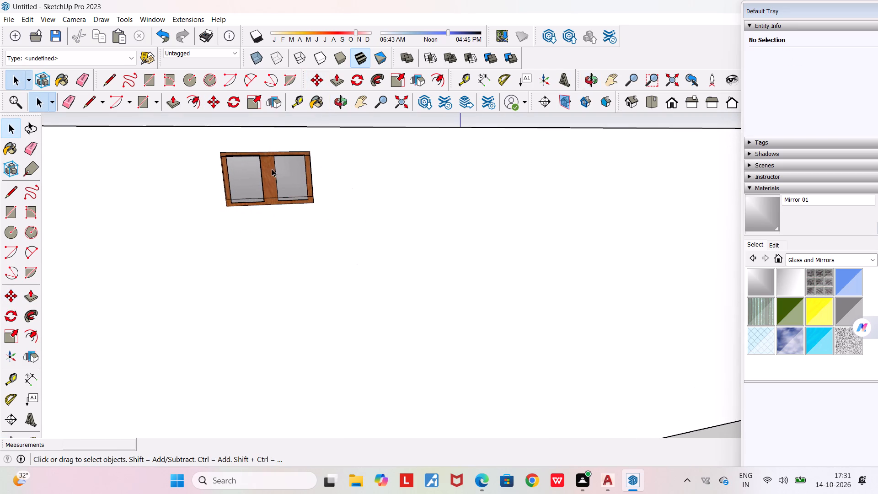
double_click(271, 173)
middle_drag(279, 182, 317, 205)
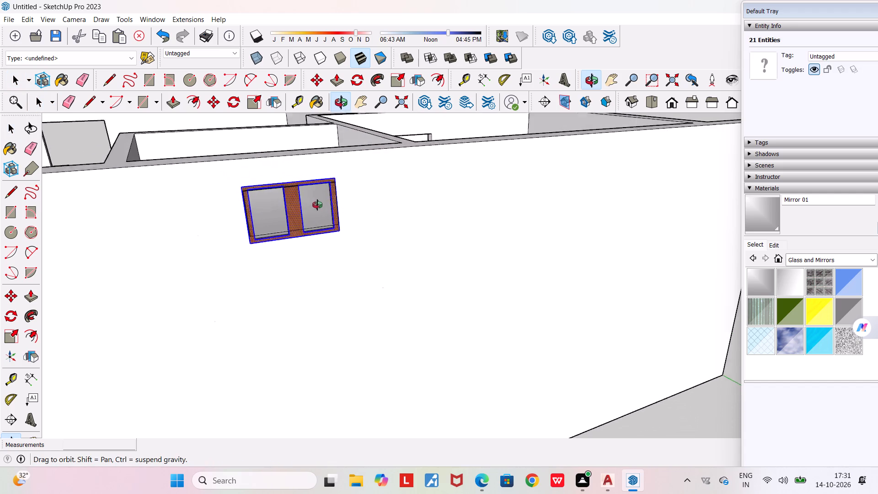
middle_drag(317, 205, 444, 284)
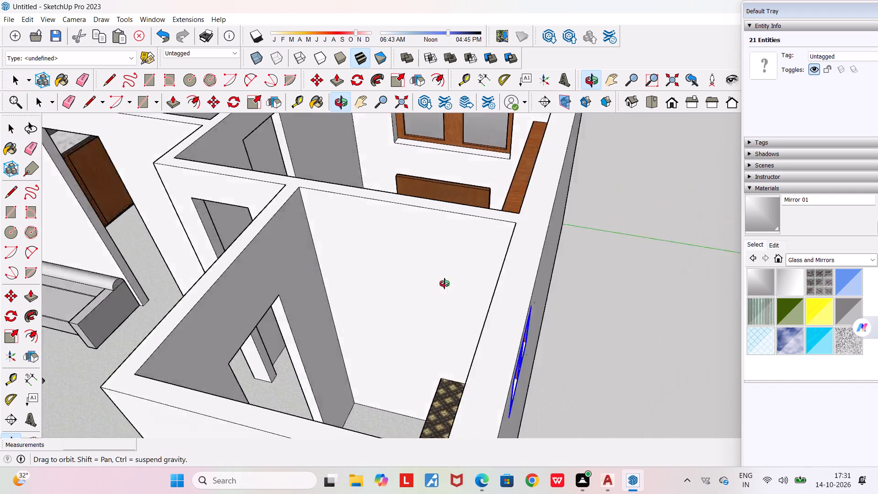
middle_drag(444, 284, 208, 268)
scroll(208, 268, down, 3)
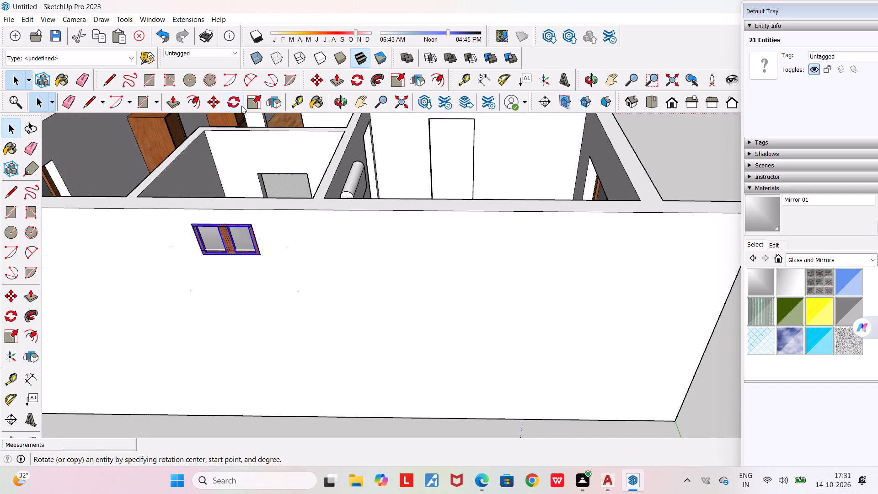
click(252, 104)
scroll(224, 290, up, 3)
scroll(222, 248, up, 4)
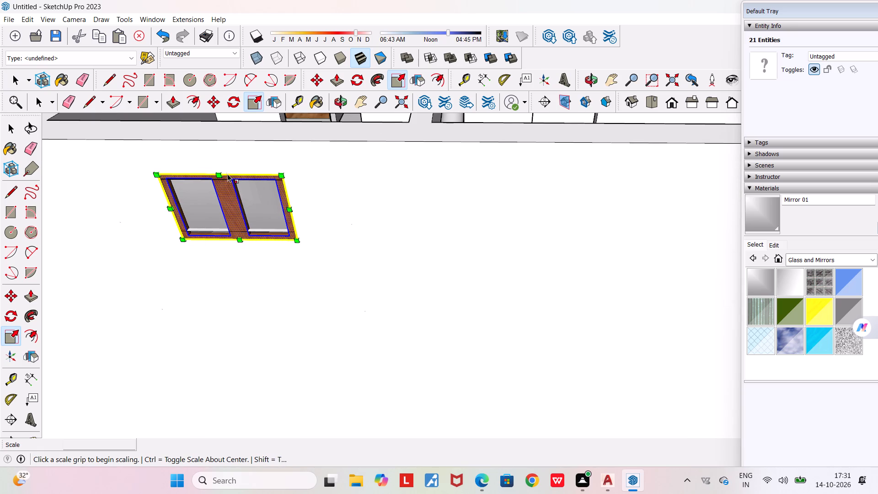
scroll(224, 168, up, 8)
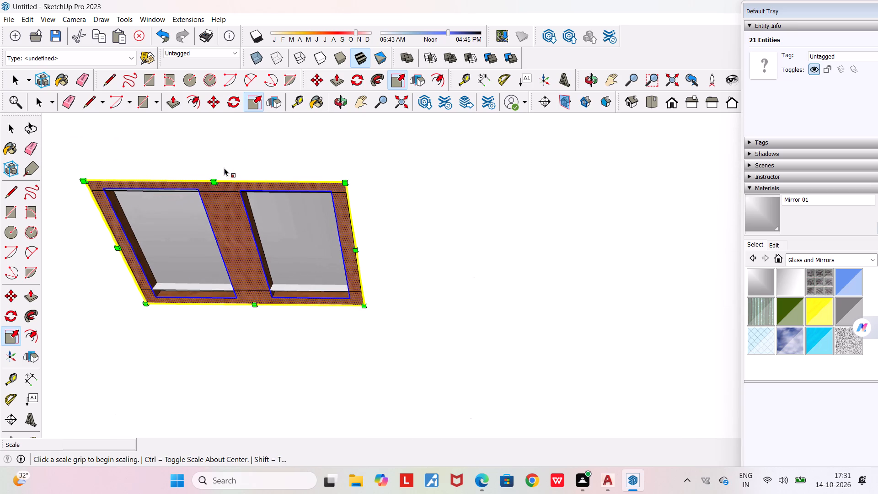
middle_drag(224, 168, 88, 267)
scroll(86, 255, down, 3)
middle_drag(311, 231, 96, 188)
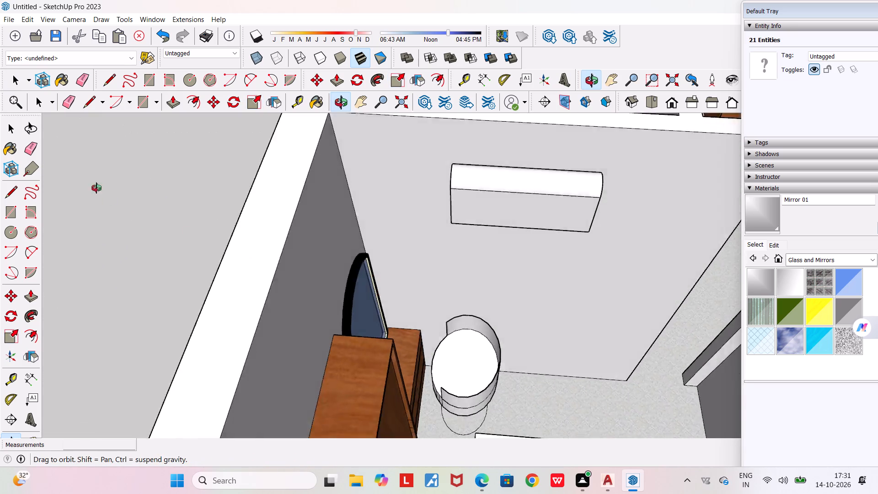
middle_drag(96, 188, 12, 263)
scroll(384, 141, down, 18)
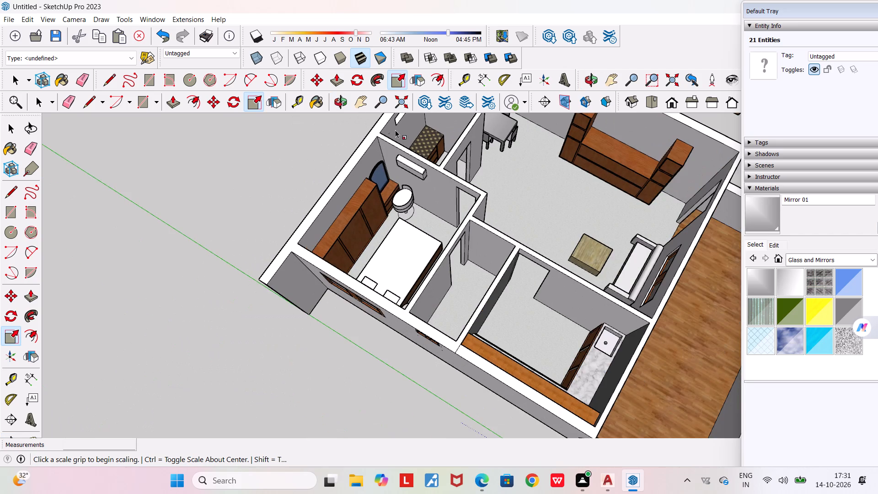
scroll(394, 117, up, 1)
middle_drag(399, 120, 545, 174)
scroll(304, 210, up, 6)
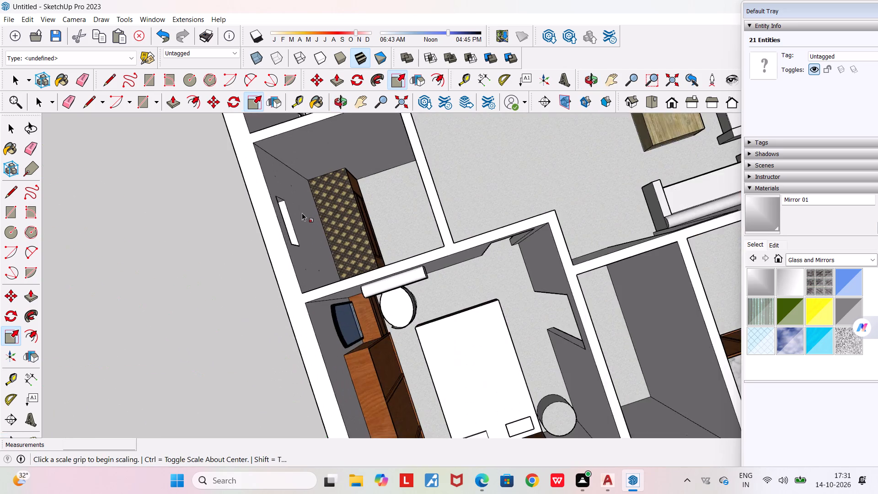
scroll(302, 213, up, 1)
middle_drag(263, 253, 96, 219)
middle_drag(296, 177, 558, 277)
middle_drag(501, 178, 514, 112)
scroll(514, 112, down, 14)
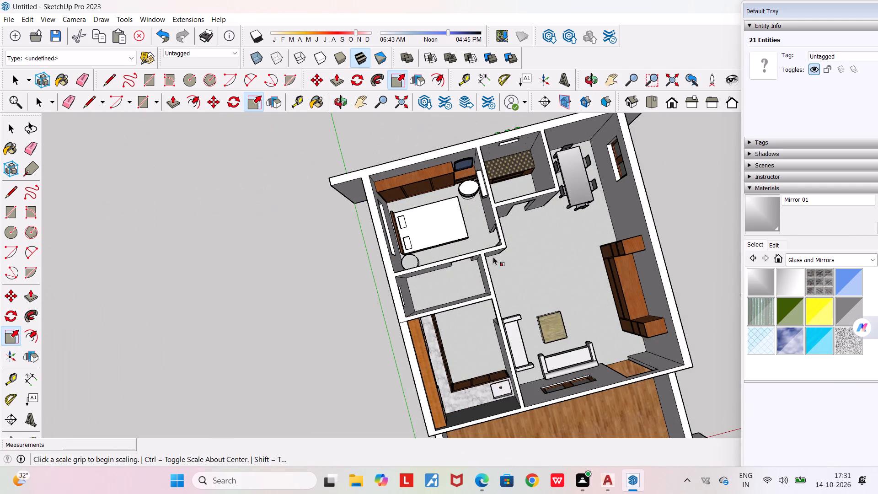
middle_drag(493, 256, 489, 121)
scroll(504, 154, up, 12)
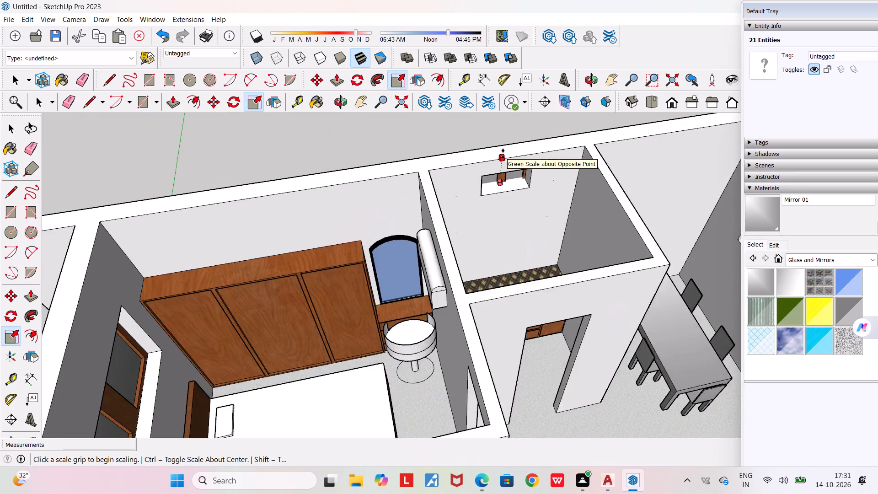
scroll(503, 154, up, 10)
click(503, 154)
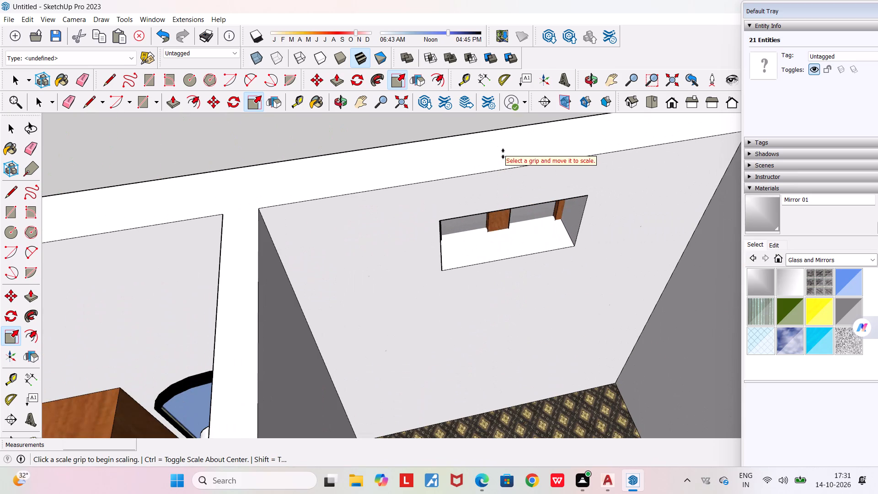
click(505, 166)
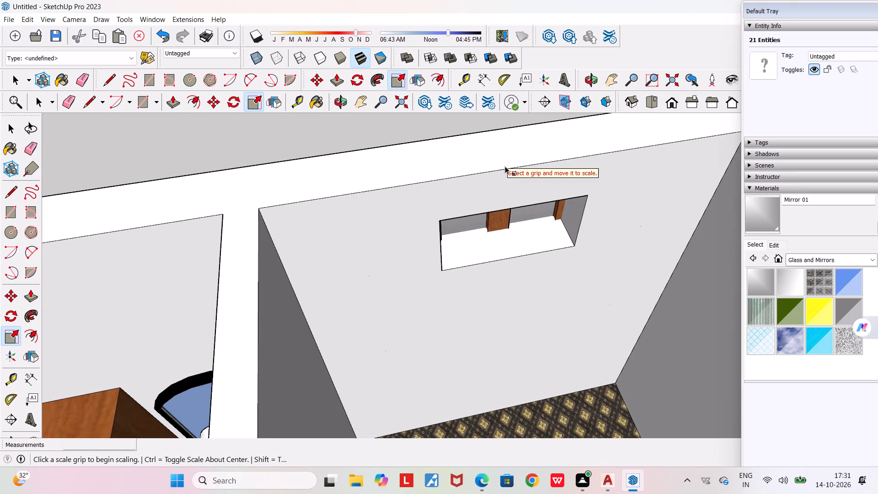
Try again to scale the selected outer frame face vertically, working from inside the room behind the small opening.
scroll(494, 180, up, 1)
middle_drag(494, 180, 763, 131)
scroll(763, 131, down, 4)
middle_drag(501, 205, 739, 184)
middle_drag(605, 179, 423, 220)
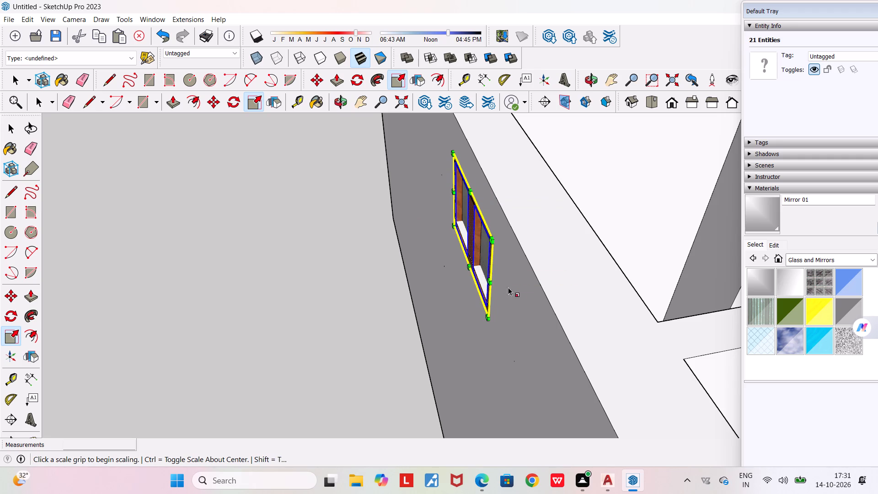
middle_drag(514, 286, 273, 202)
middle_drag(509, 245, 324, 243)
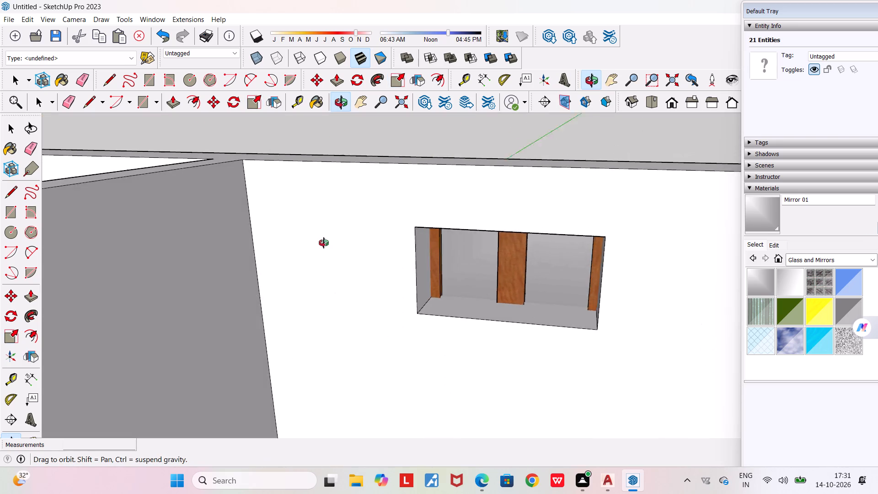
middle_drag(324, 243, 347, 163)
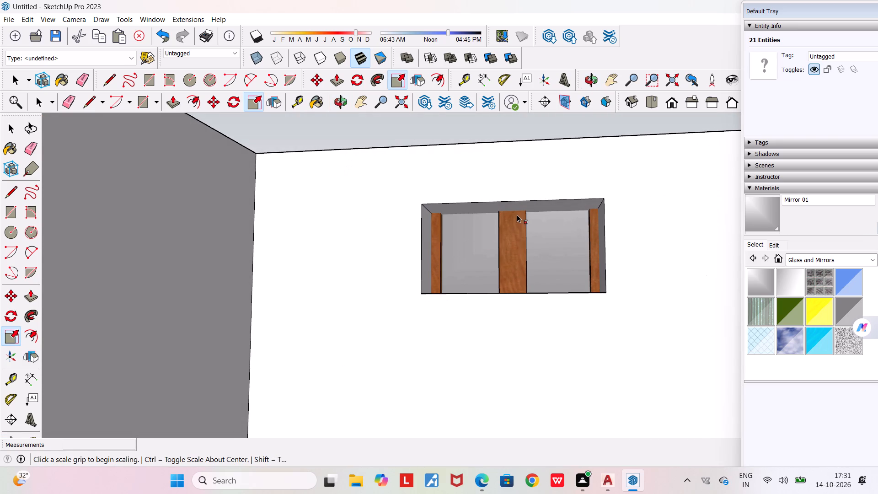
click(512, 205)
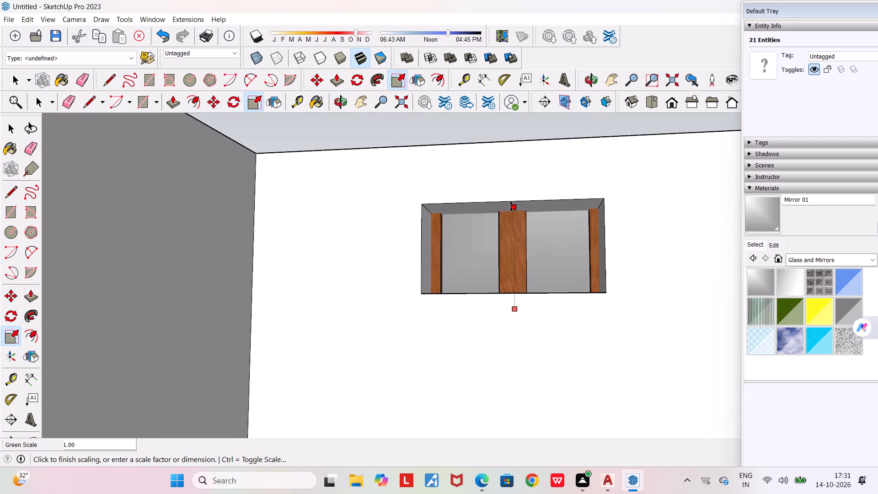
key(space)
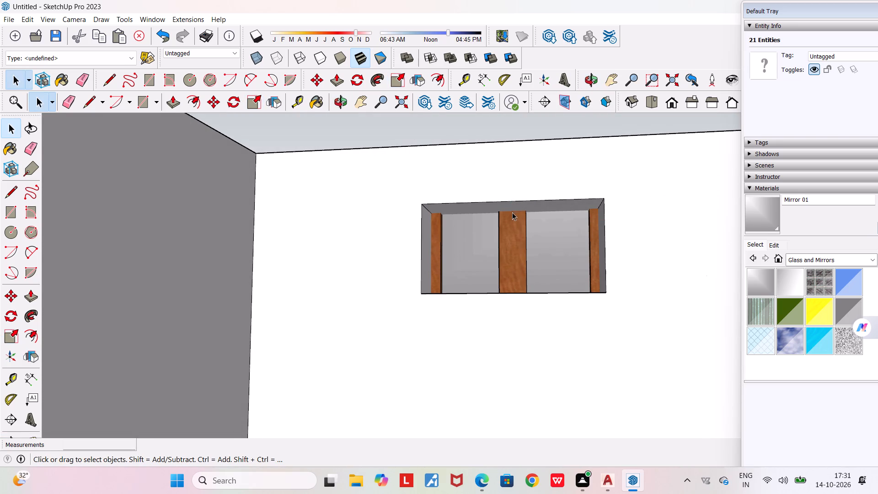
Select the window's room-side frame face and scale its width to 0.97 from one side and about 0.99 from the other.
double_click(515, 229)
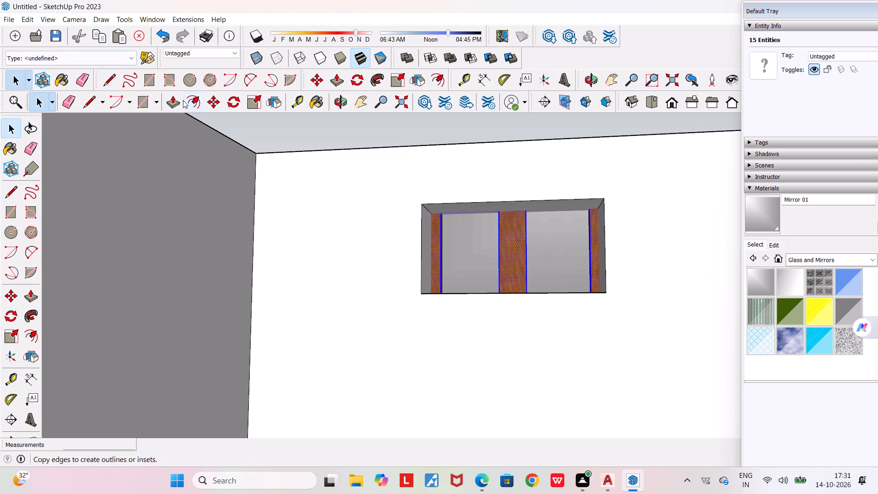
click(252, 99)
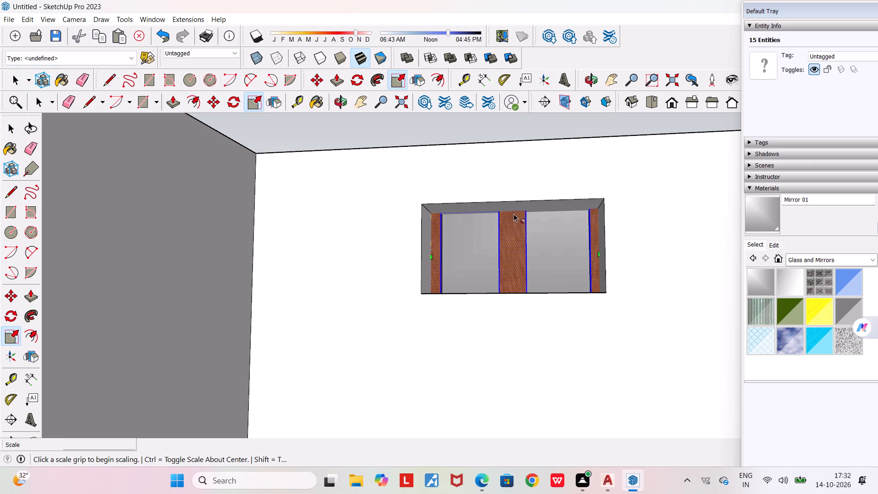
click(432, 257)
click(435, 258)
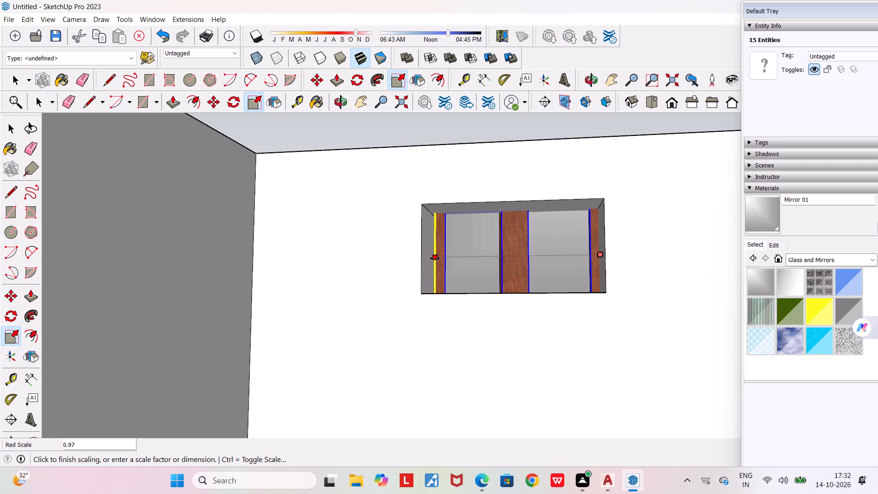
click(599, 253)
click(599, 253)
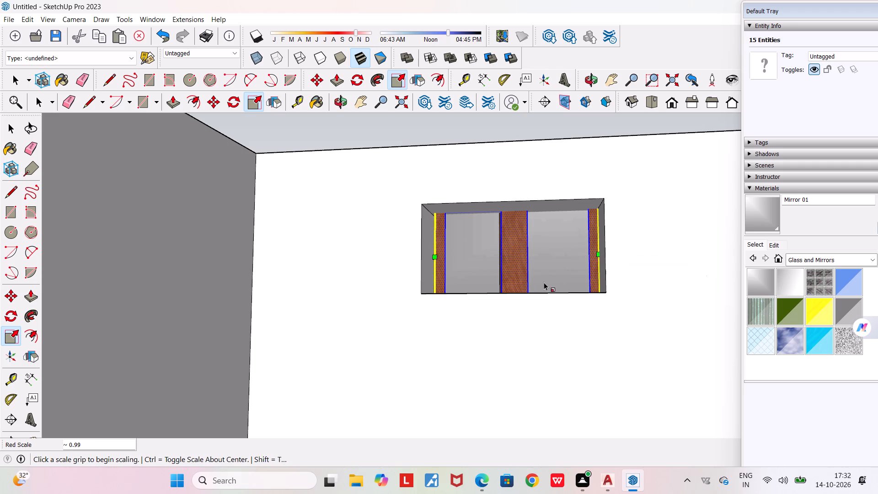
Scale the selected room-side frame face vertically by its upper middle grip, working from outside the rear wall.
middle_drag(544, 282, 553, 349)
middle_drag(516, 296, 532, 425)
middle_drag(495, 222, 506, 413)
middle_drag(498, 292, 501, 419)
scroll(515, 270, up, 6)
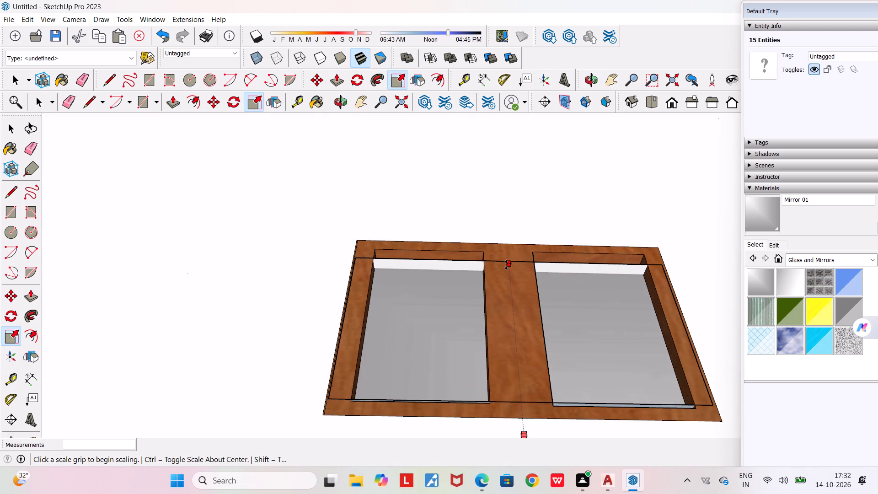
click(511, 268)
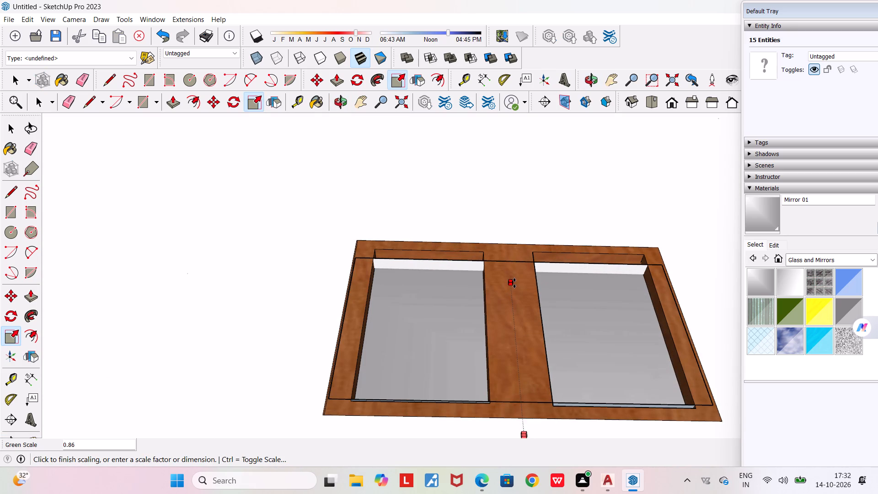
click(513, 246)
Examine the scaled window's frame and its fit in the rear wall opening from outside and inside the room.
scroll(513, 265, up, 5)
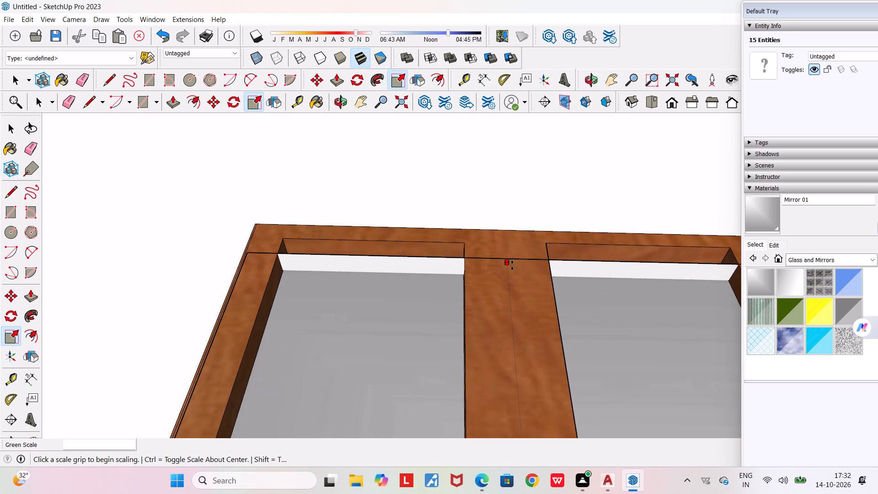
middle_drag(509, 295, 551, 261)
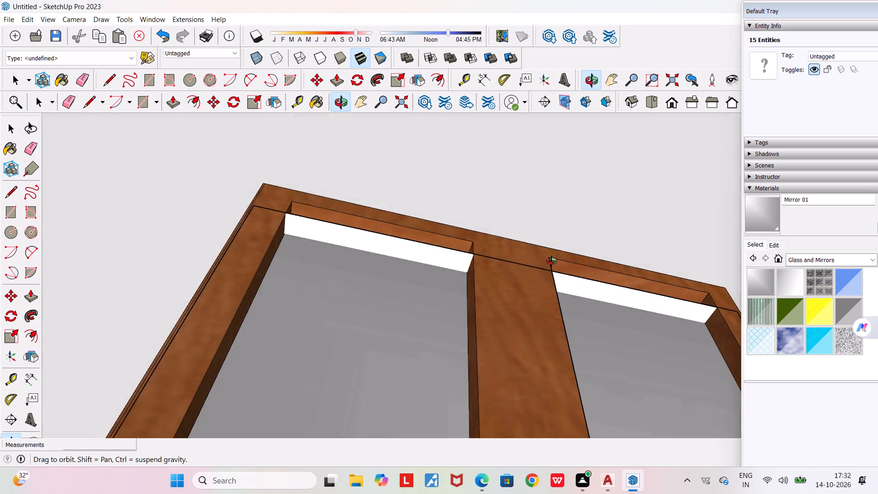
middle_drag(551, 261, 537, 278)
scroll(537, 278, down, 10)
middle_drag(528, 312, 530, 325)
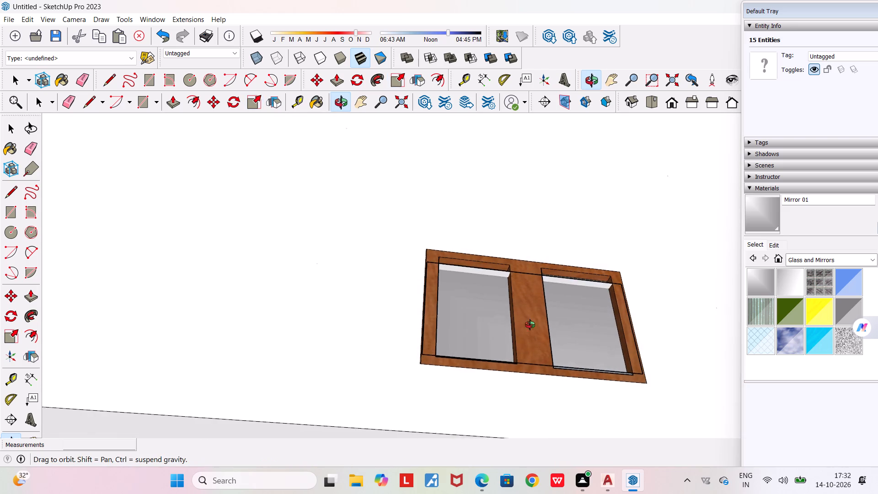
middle_drag(530, 325, 608, 141)
scroll(608, 141, down, 8)
middle_drag(593, 239, 539, 106)
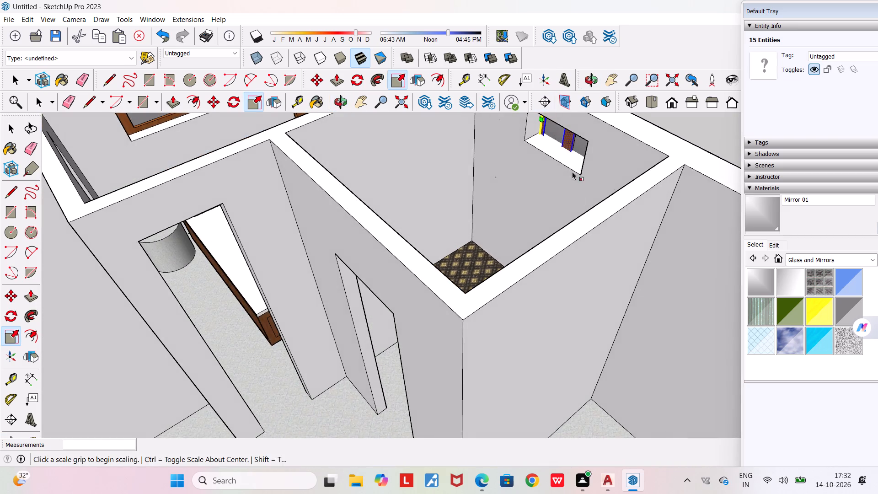
middle_drag(561, 217, 209, 216)
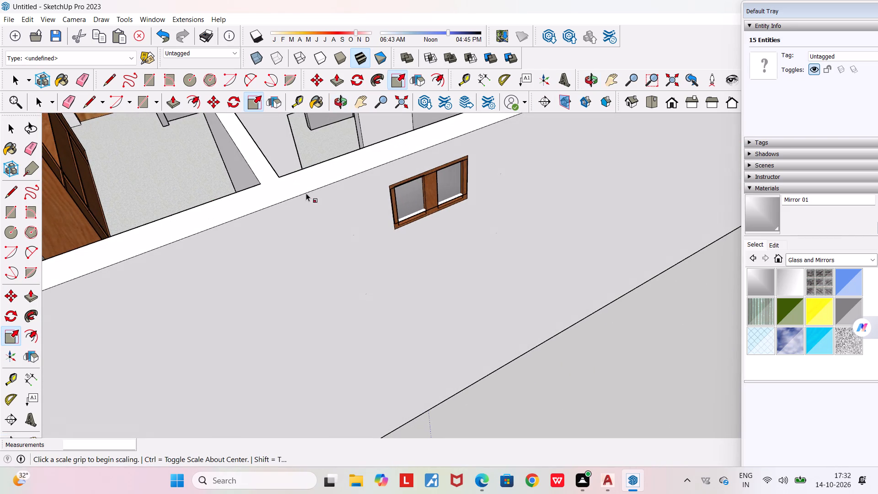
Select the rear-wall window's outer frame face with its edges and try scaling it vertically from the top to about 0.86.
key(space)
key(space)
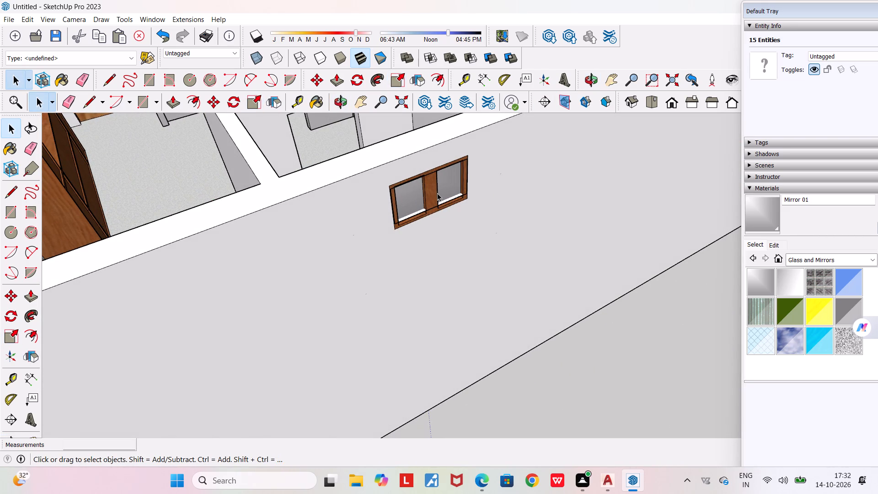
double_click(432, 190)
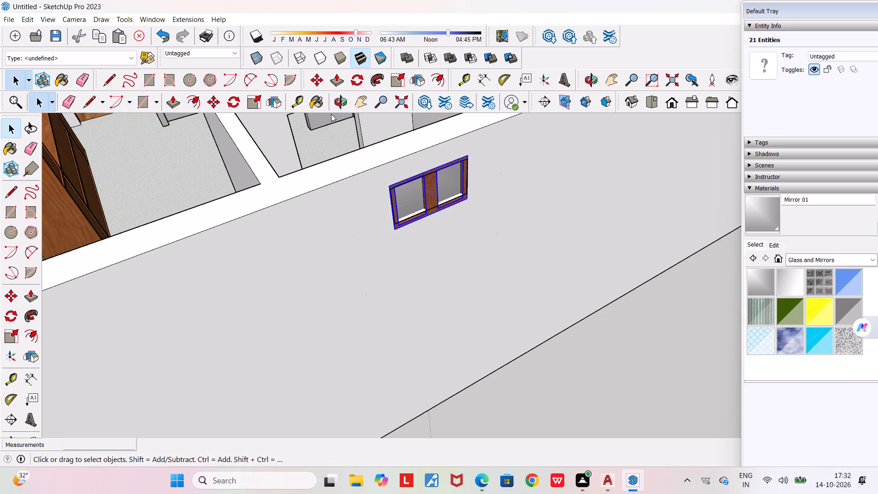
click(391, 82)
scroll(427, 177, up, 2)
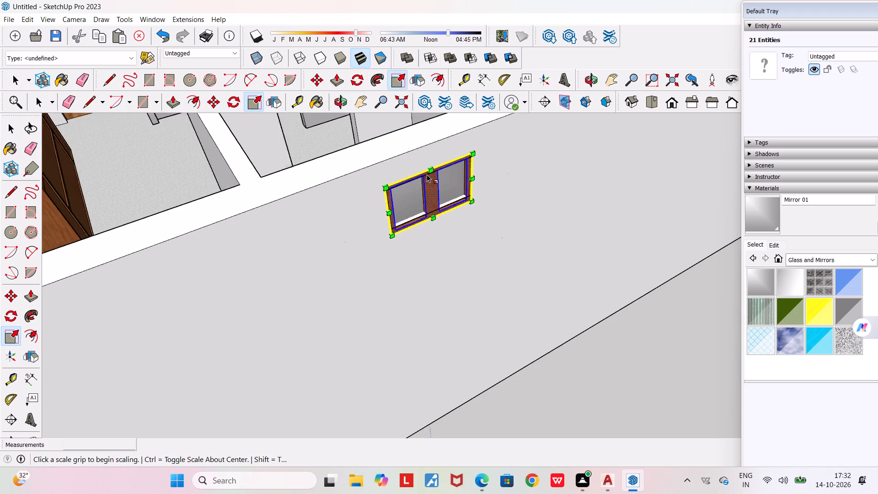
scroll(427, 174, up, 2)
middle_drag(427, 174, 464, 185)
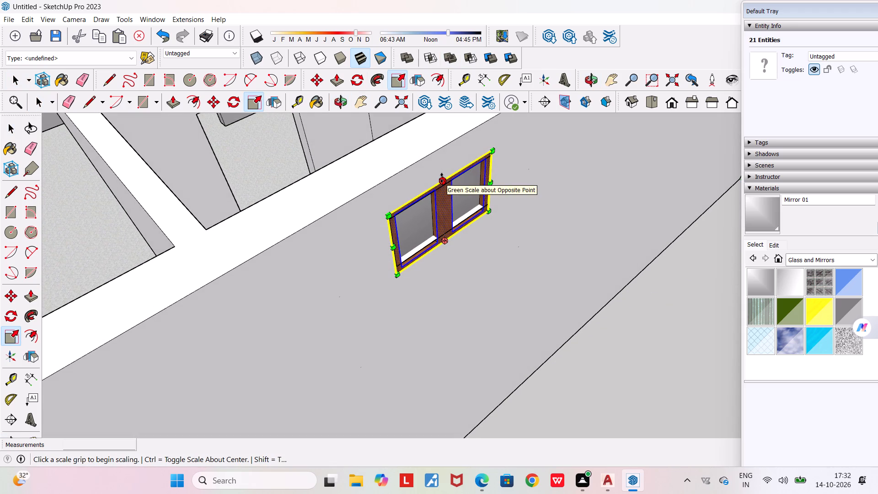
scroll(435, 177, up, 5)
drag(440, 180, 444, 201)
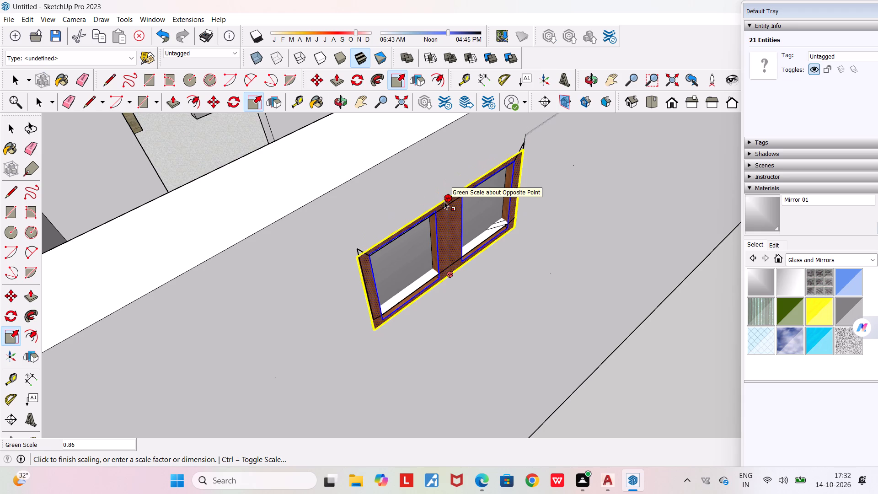
Examine the scaled window frame up close and its opening from across the house interior.
middle_drag(443, 201, 246, 123)
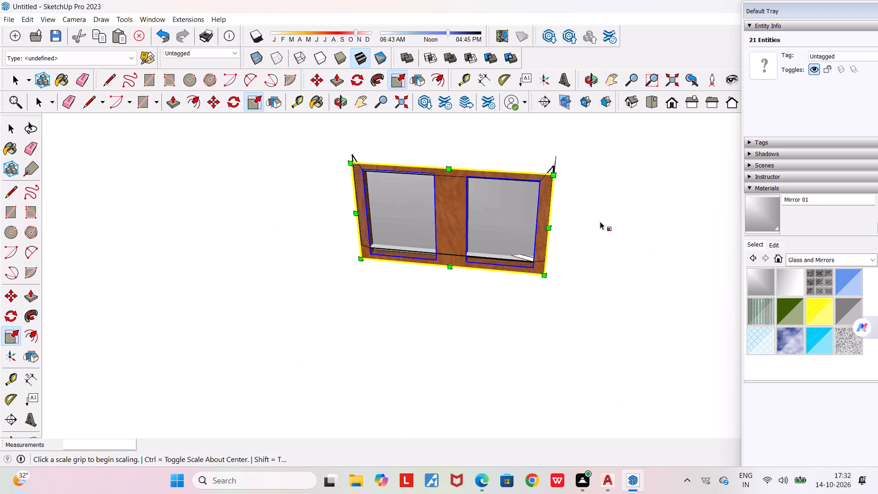
middle_drag(534, 215, 579, 243)
scroll(579, 243, down, 10)
middle_drag(508, 231, 568, 301)
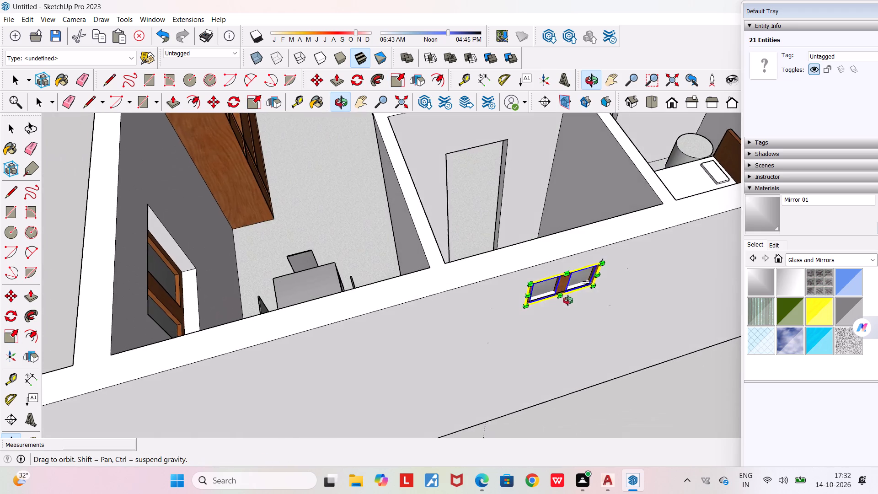
middle_drag(568, 301, 831, 209)
scroll(831, 209, down, 5)
middle_drag(538, 268, 739, 262)
scroll(739, 262, down, 3)
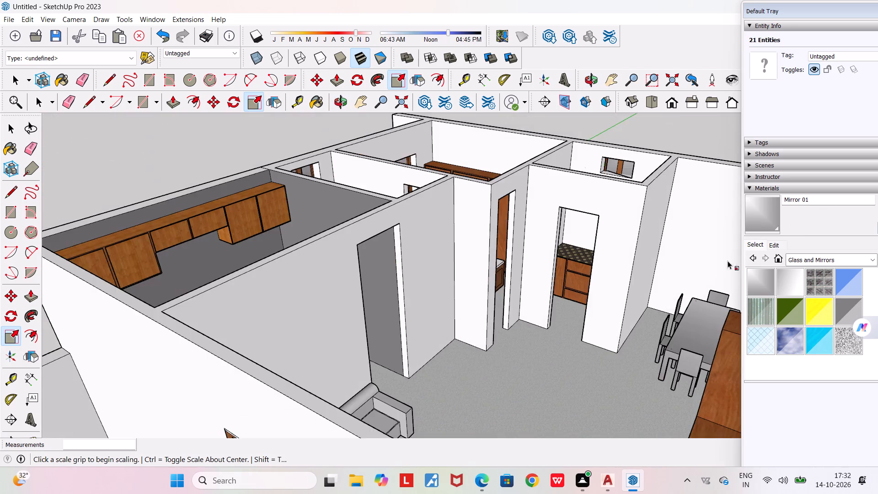
scroll(728, 261, down, 6)
middle_drag(705, 316, 679, 330)
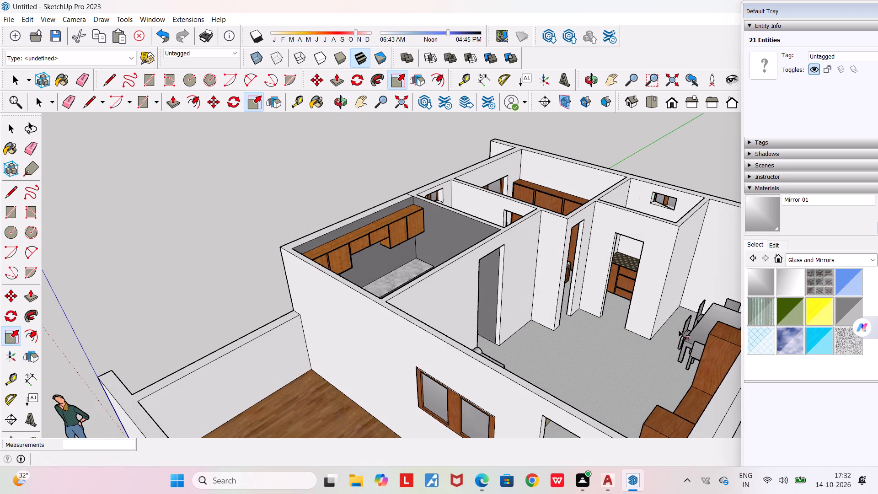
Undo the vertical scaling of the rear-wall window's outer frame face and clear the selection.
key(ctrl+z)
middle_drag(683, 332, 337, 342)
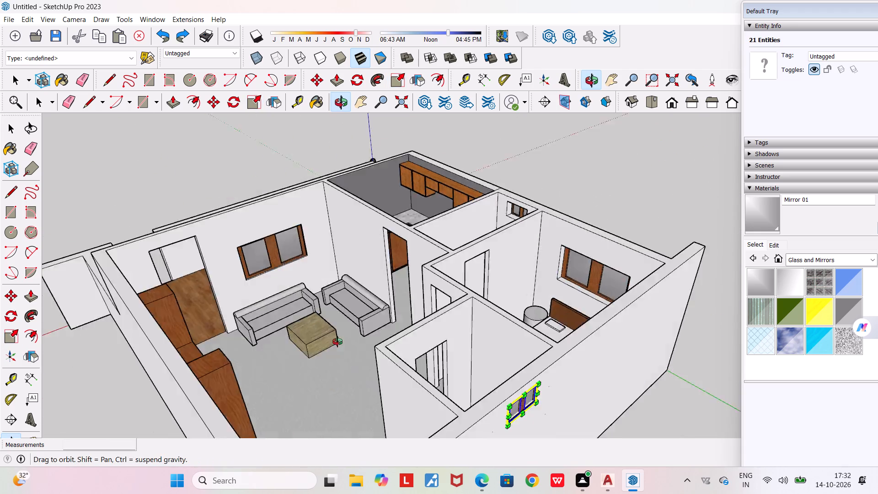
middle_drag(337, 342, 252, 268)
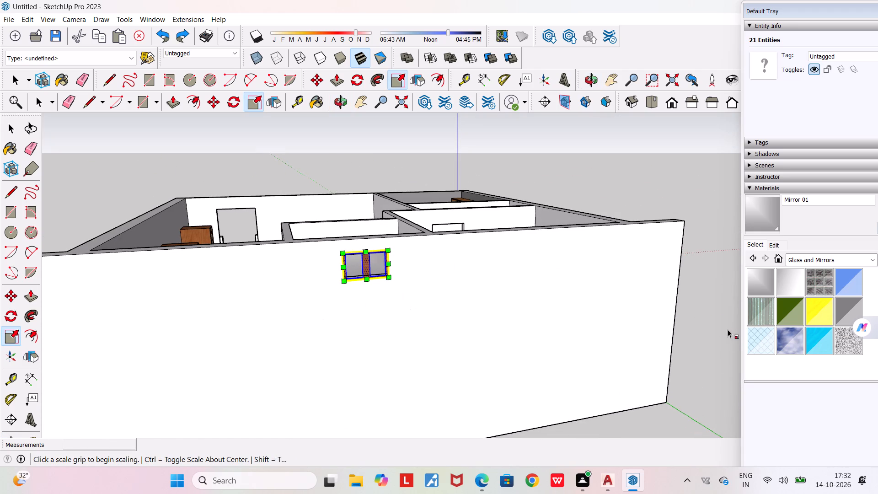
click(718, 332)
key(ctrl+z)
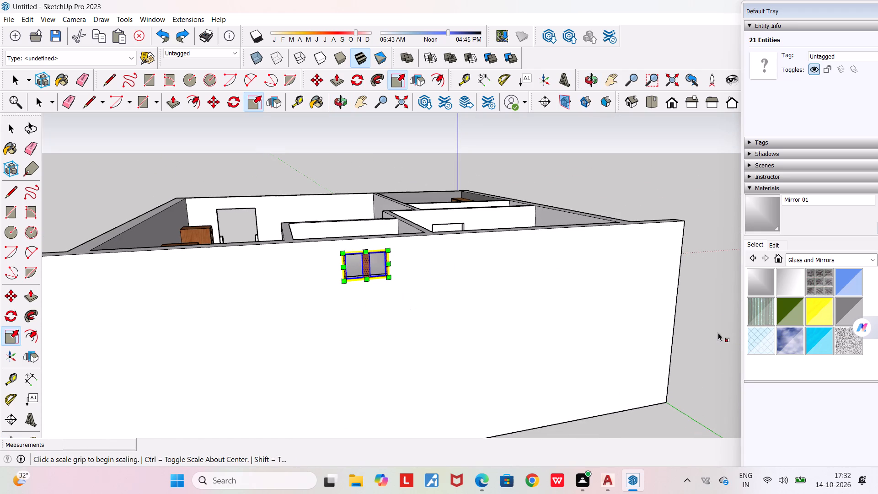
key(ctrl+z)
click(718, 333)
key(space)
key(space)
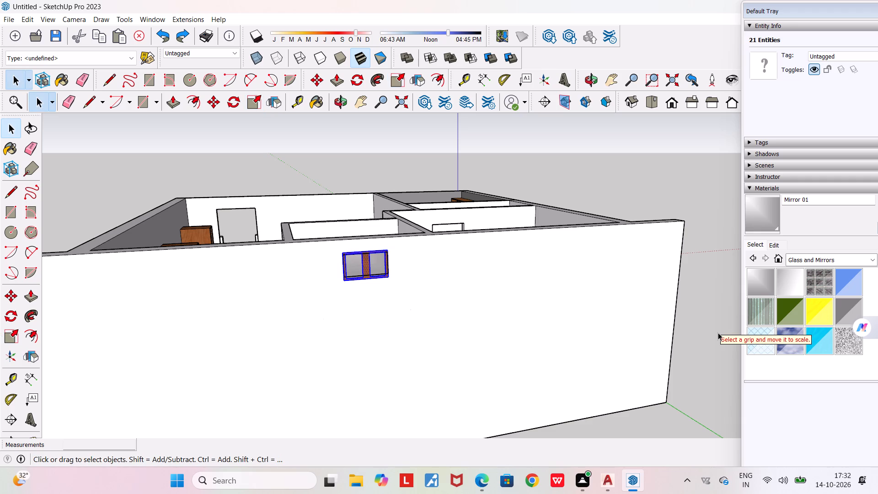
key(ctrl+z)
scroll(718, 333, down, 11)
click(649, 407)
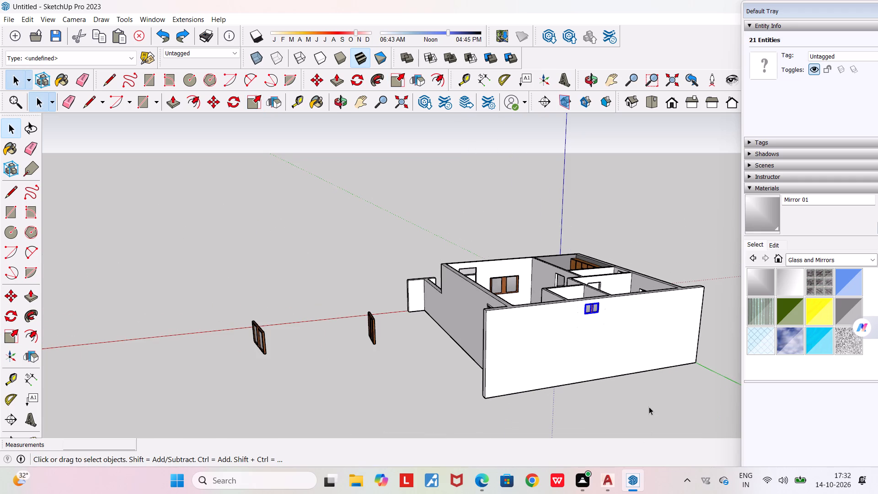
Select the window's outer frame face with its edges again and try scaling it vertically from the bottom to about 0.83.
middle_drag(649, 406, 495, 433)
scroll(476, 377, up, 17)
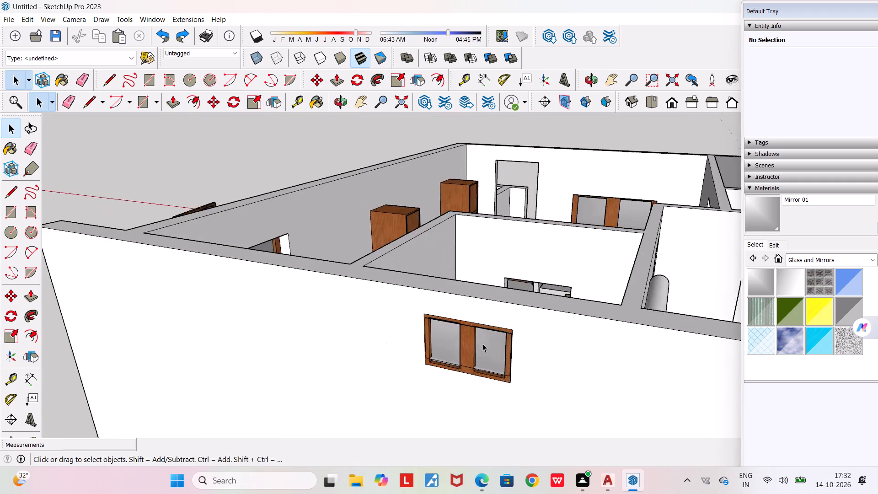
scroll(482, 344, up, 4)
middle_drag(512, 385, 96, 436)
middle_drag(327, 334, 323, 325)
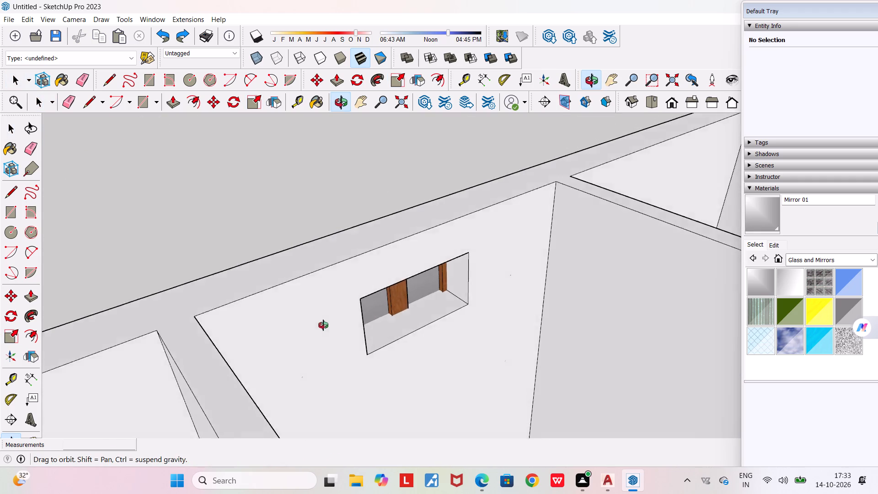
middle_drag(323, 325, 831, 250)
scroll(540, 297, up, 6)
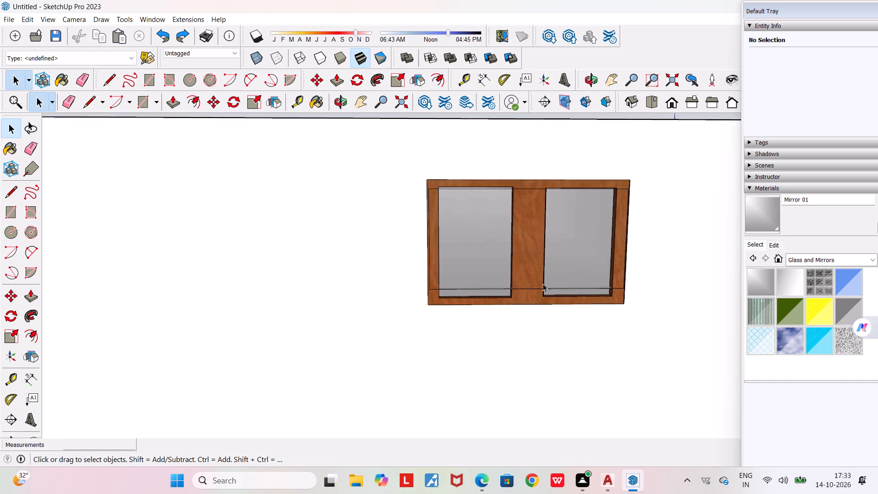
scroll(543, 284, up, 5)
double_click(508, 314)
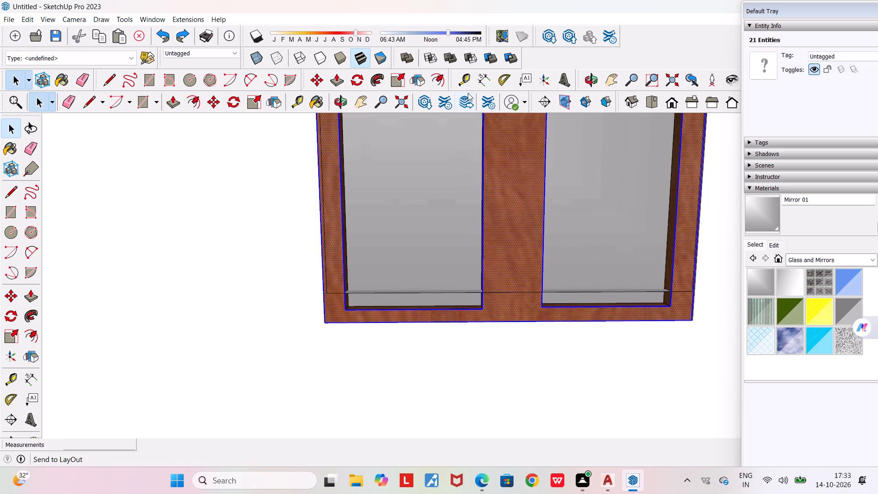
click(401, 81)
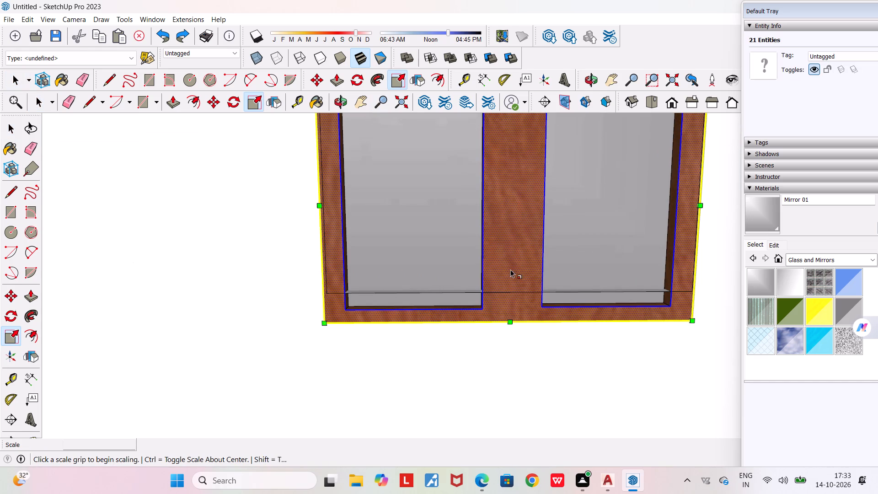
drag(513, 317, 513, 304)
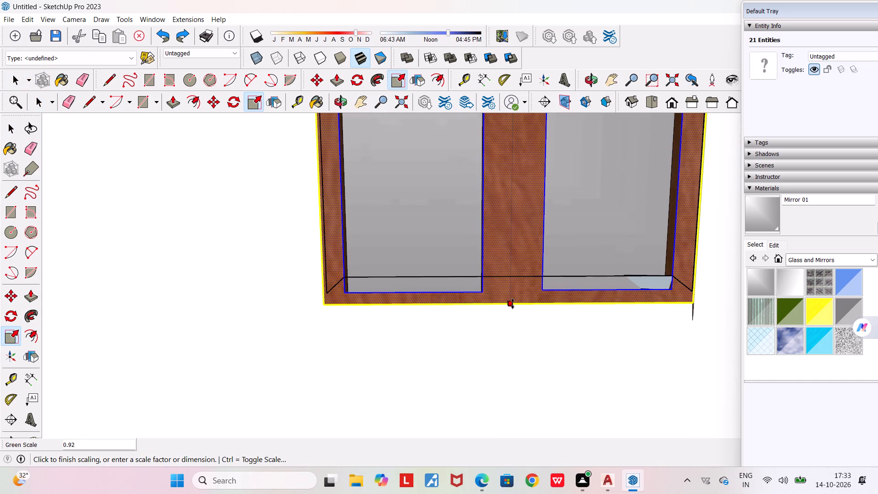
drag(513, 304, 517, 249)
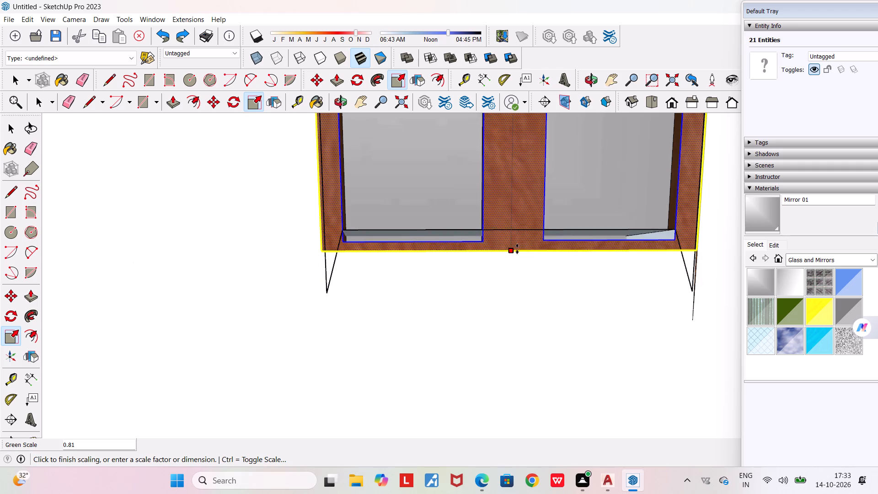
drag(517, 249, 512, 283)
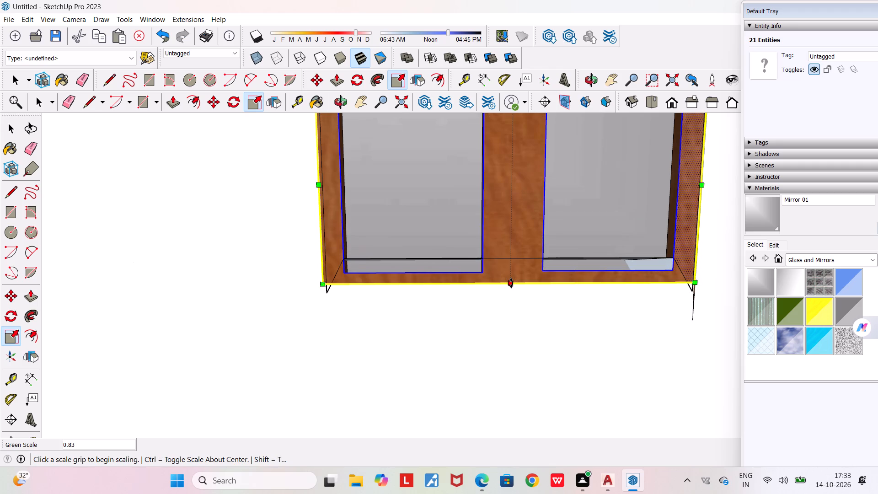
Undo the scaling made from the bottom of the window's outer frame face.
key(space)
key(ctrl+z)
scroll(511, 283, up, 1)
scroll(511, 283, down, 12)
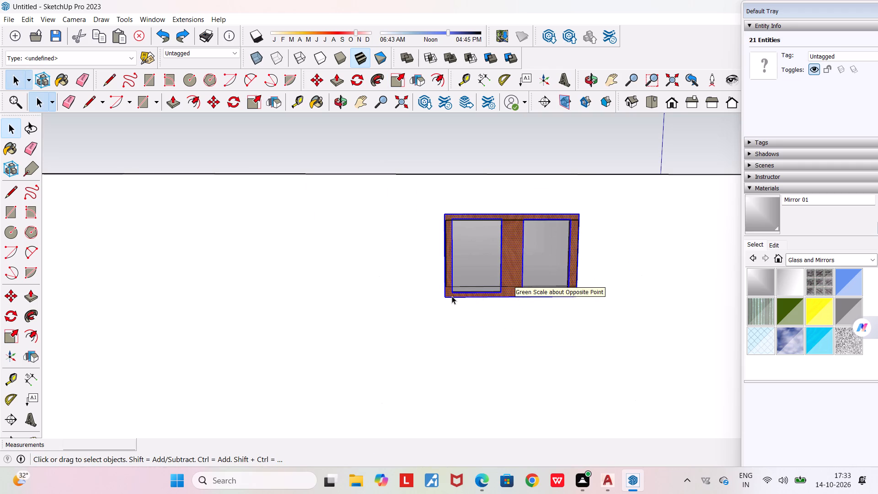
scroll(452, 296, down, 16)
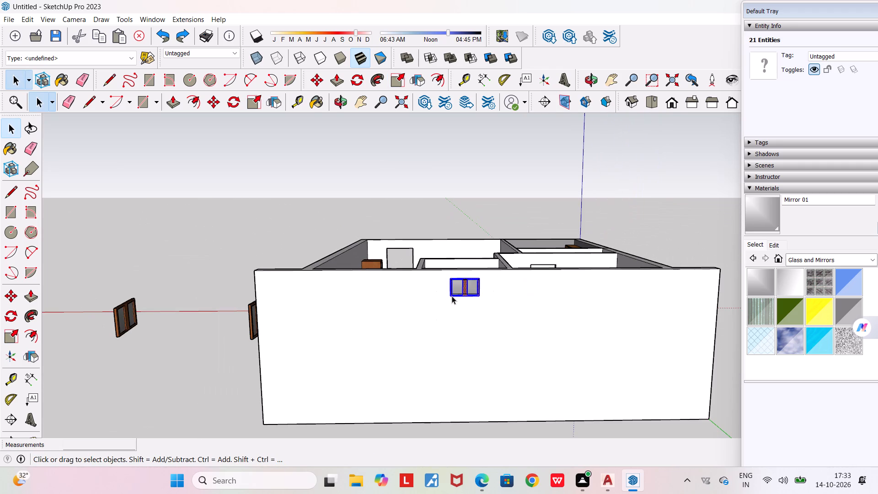
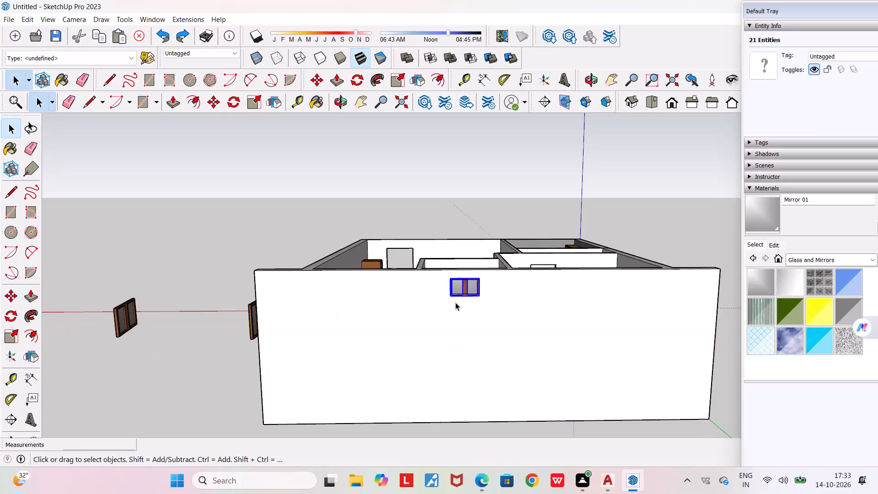
Check the small rear-wall window from outside the house and clear its selection.
scroll(455, 302, up, 15)
scroll(466, 290, down, 3)
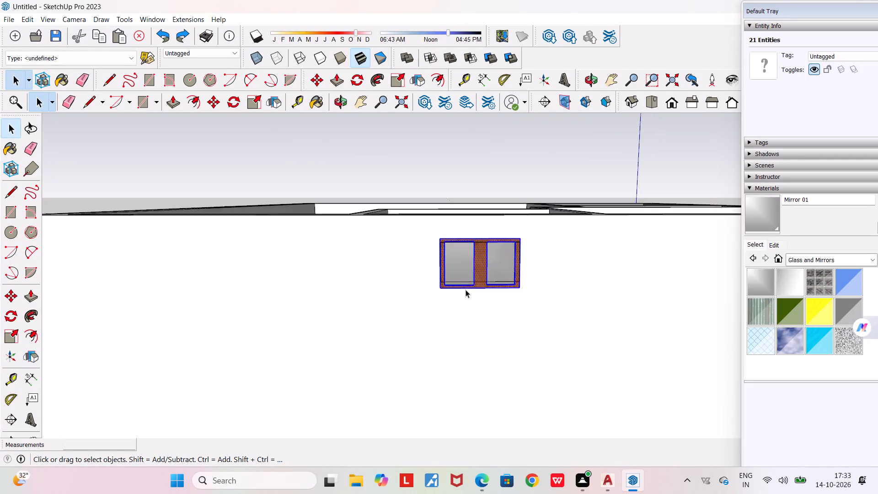
scroll(466, 290, down, 16)
middle_drag(453, 333, 449, 441)
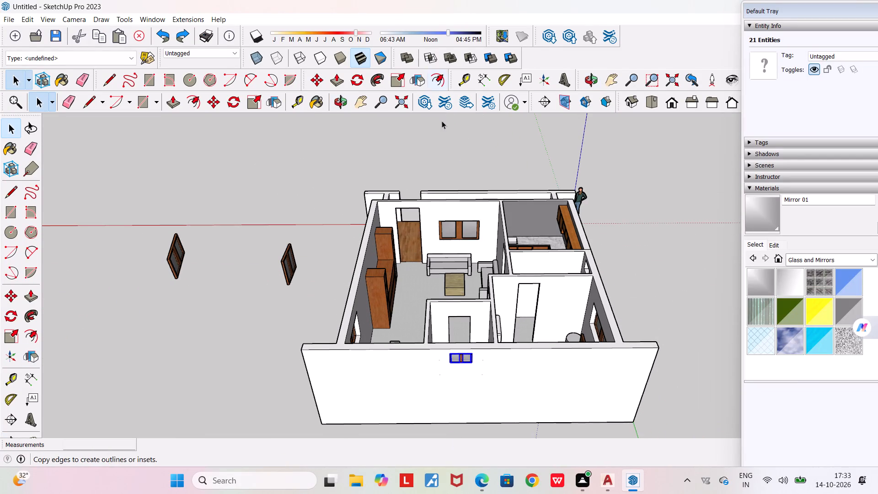
click(435, 153)
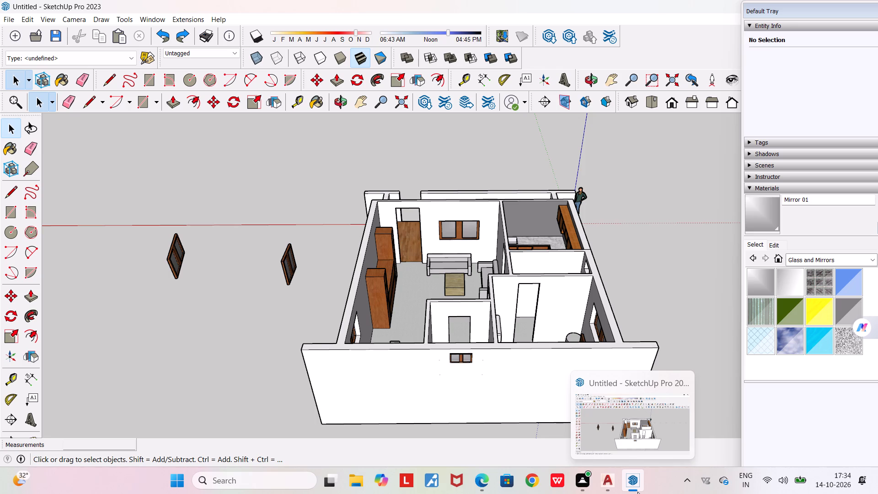
Delete the two spare wood-framed windows standing outside the house.
scroll(495, 285, down, 4)
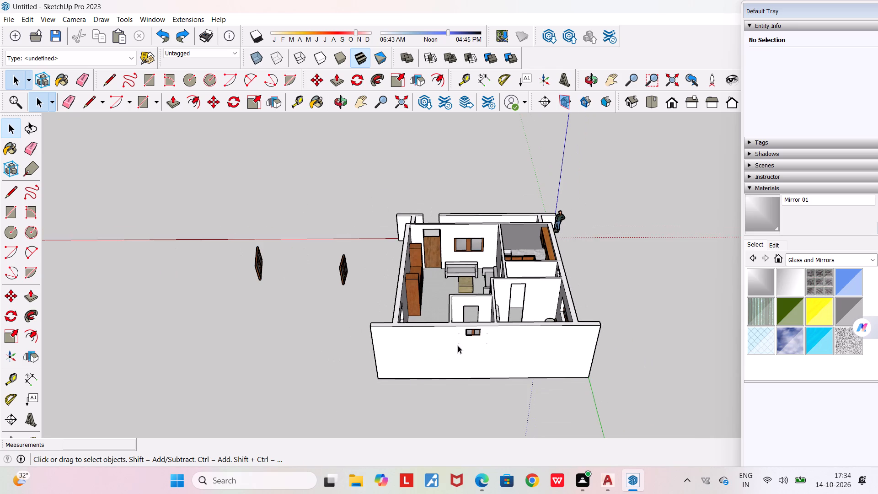
middle_drag(451, 395, 700, 493)
scroll(595, 331, up, 2)
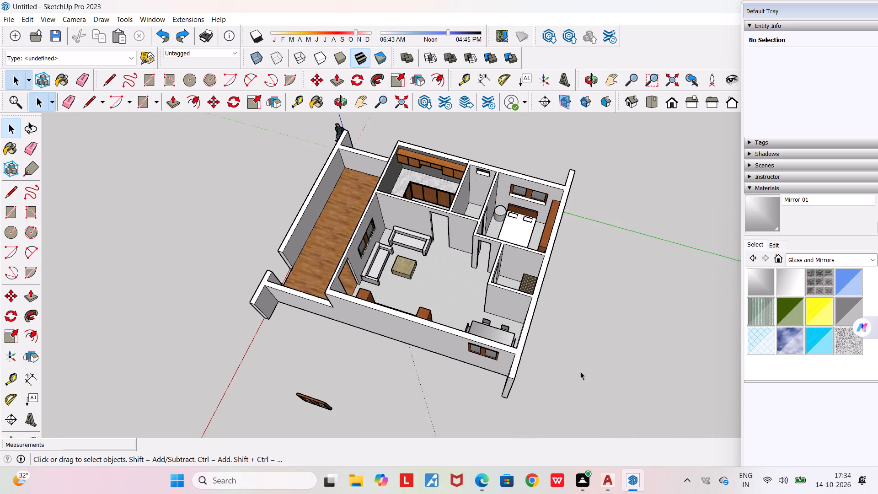
middle_drag(581, 371, 627, 365)
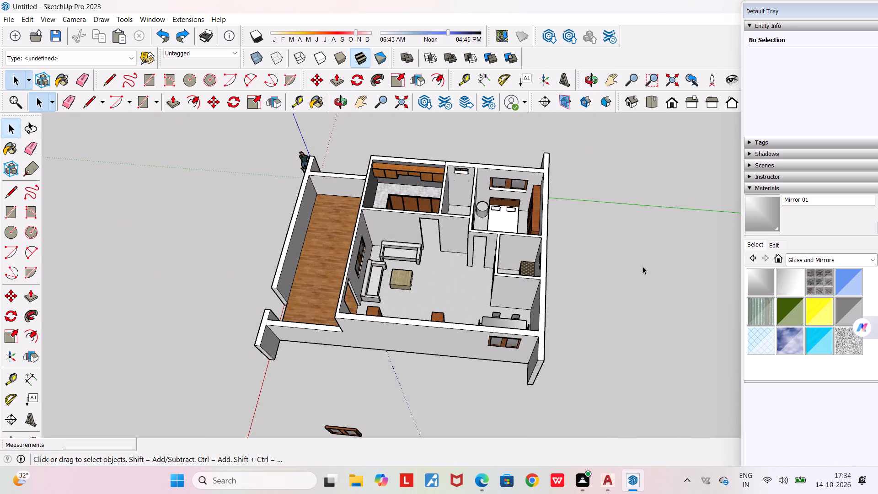
middle_drag(460, 371, 487, 271)
scroll(487, 271, down, 4)
scroll(454, 322, down, 4)
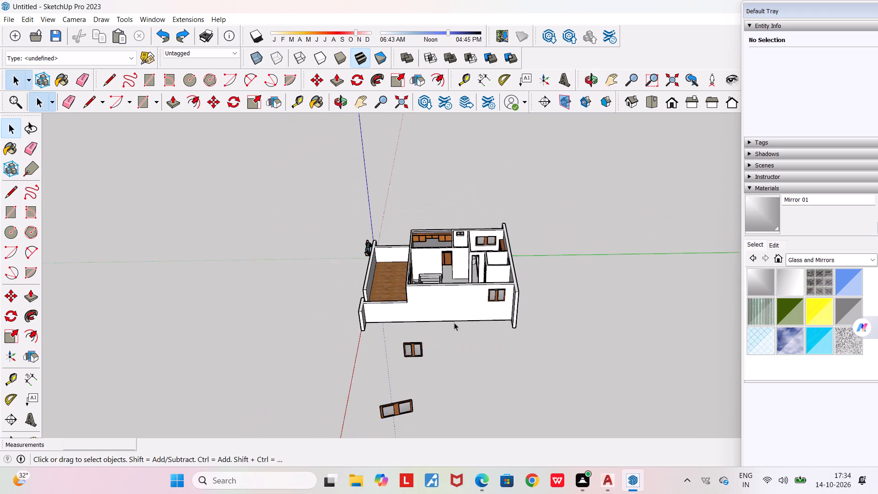
drag(402, 330, 438, 370)
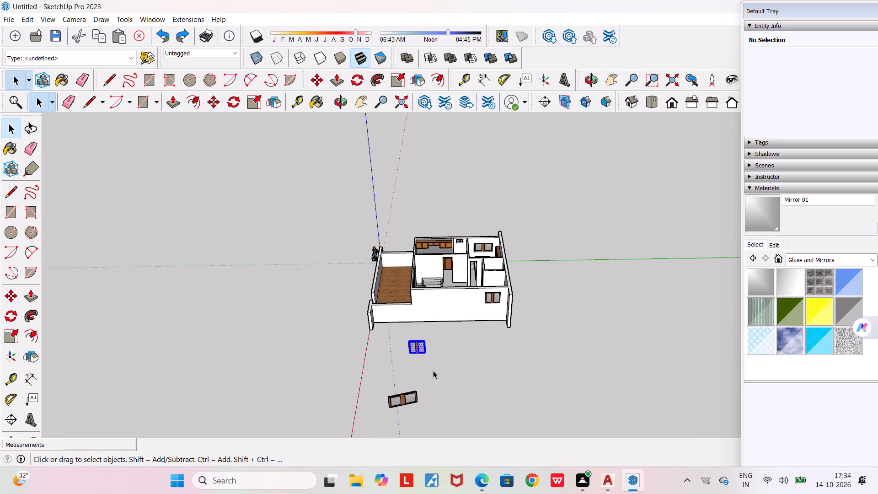
key(Delete)
drag(376, 378, 448, 439)
key(Delete)
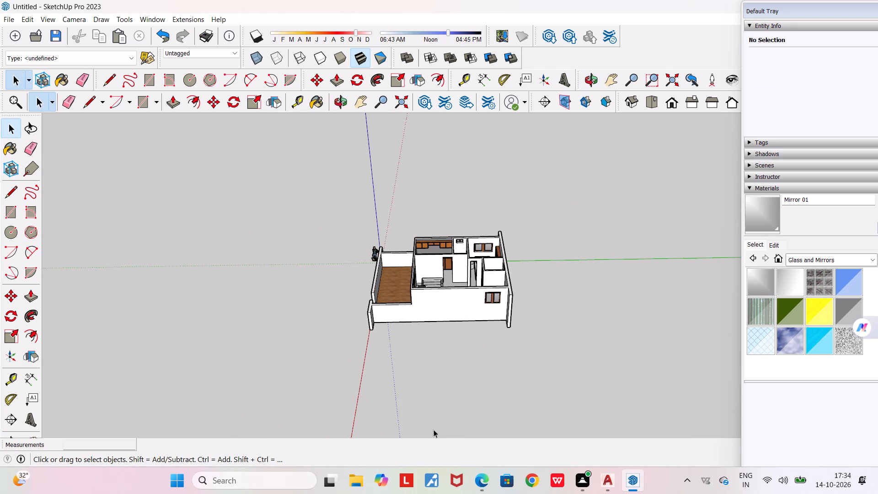
Examine the house from all sides to check the windows fitted in the outer walls.
middle_drag(422, 389, 491, 386)
middle_drag(465, 327, 627, 352)
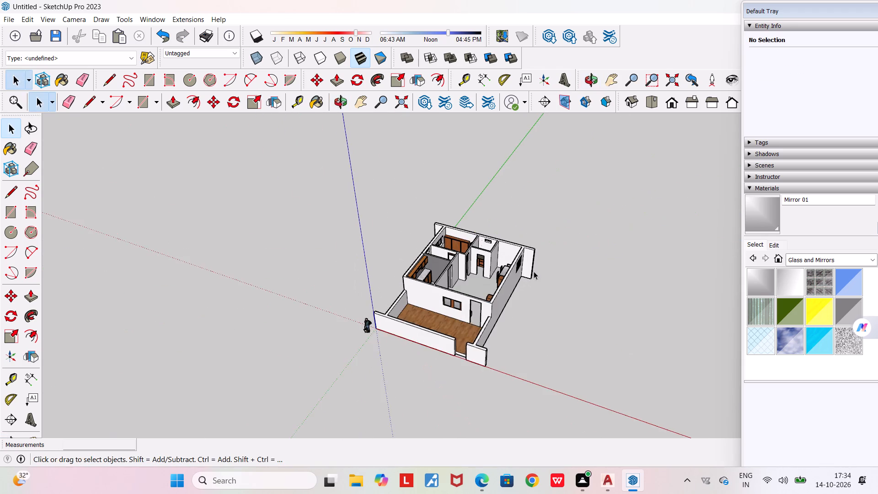
scroll(525, 266, up, 5)
middle_drag(496, 249, 582, 218)
middle_drag(464, 284, 533, 276)
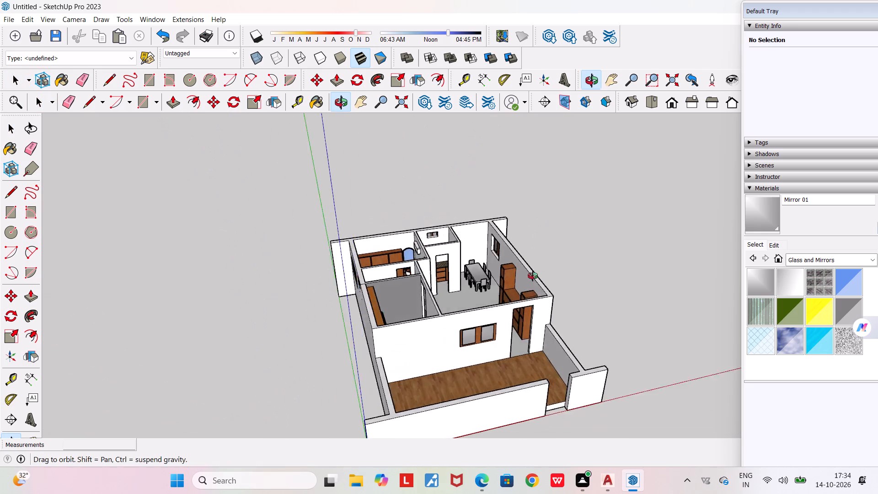
middle_drag(533, 276, 542, 271)
scroll(499, 245, up, 4)
middle_drag(490, 262, 400, 226)
middle_drag(386, 312, 437, 285)
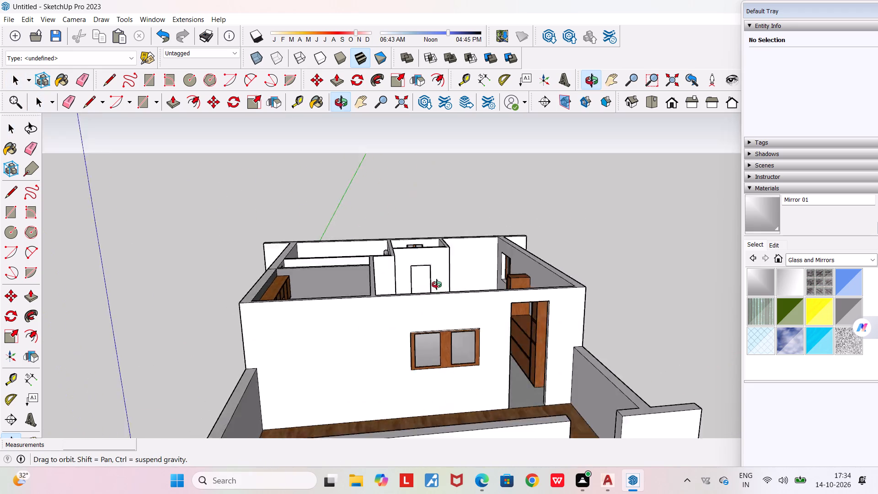
middle_drag(437, 285, 555, 282)
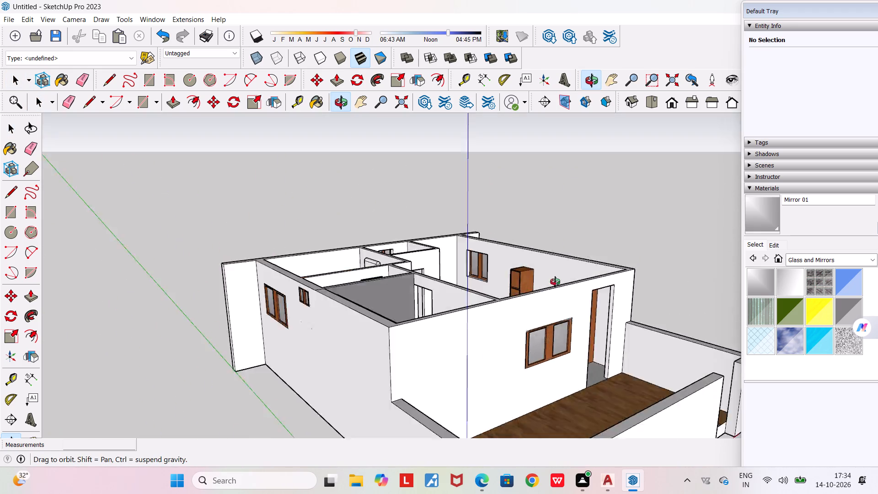
middle_drag(555, 282, 137, 341)
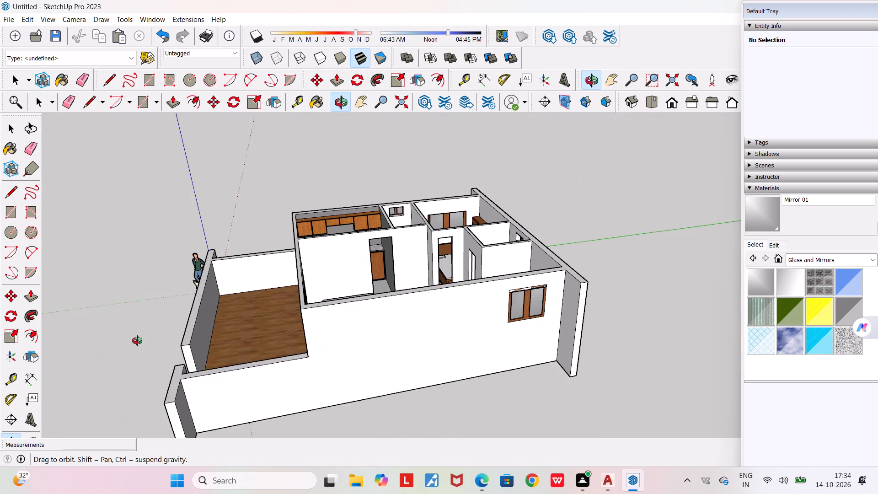
middle_drag(137, 341, 125, 365)
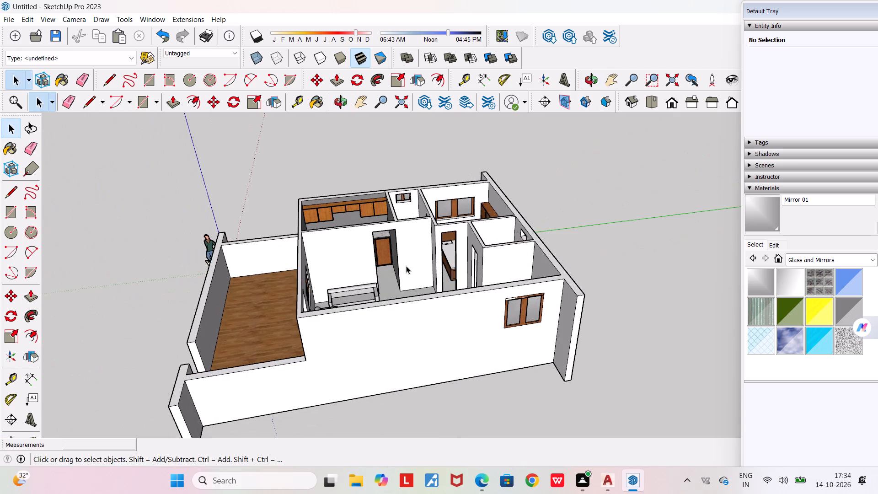
Examine the empty interior door openings to the kitchen, bedroom and bathroom from the living room.
scroll(406, 266, up, 4)
middle_drag(406, 265, 338, 324)
scroll(367, 232, up, 3)
middle_drag(373, 235, 452, 231)
scroll(388, 259, up, 3)
middle_drag(388, 260, 355, 174)
middle_drag(351, 183, 139, 258)
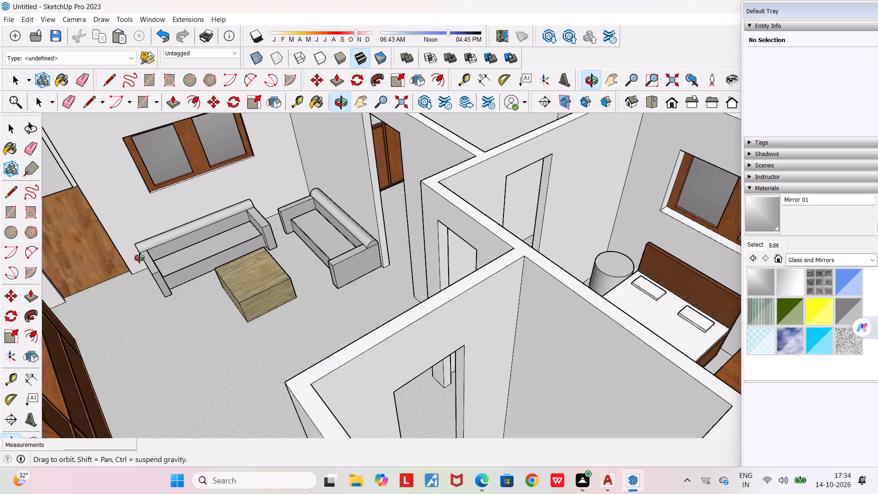
middle_drag(139, 258, 142, 260)
scroll(144, 261, down, 3)
middle_drag(321, 289, 497, 243)
scroll(424, 285, up, 3)
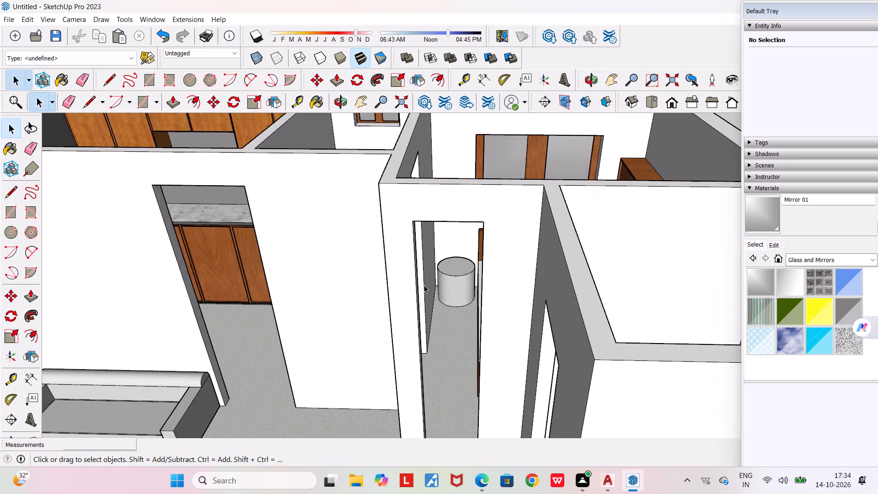
middle_drag(424, 285, 415, 281)
scroll(407, 245, up, 4)
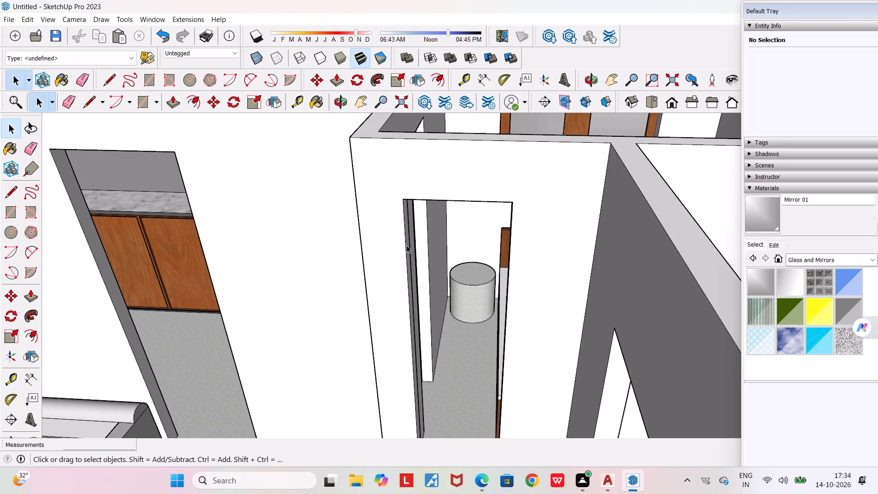
middle_drag(433, 263, 381, 279)
scroll(339, 246, up, 7)
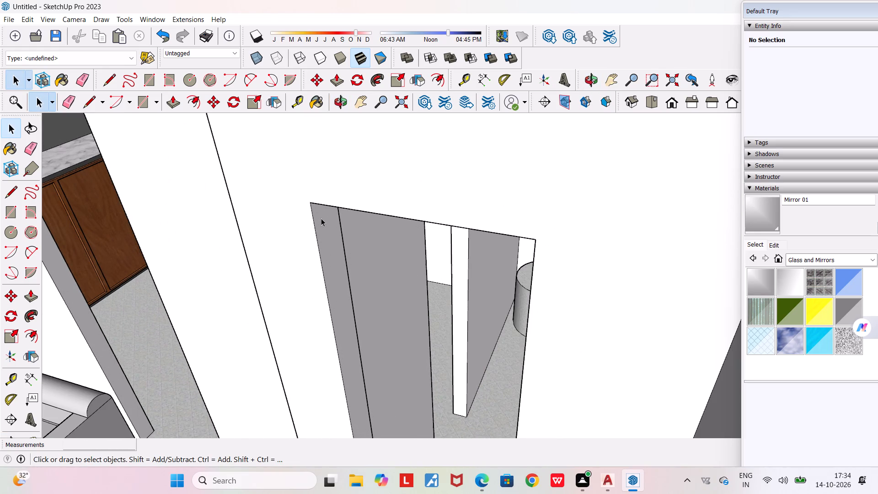
middle_drag(349, 211, 399, 178)
scroll(400, 179, down, 9)
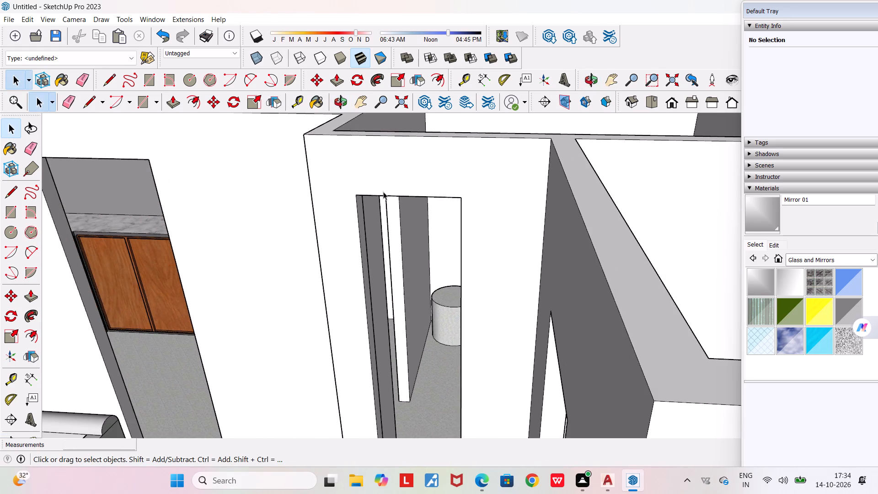
middle_drag(380, 199, 491, 156)
scroll(491, 156, down, 5)
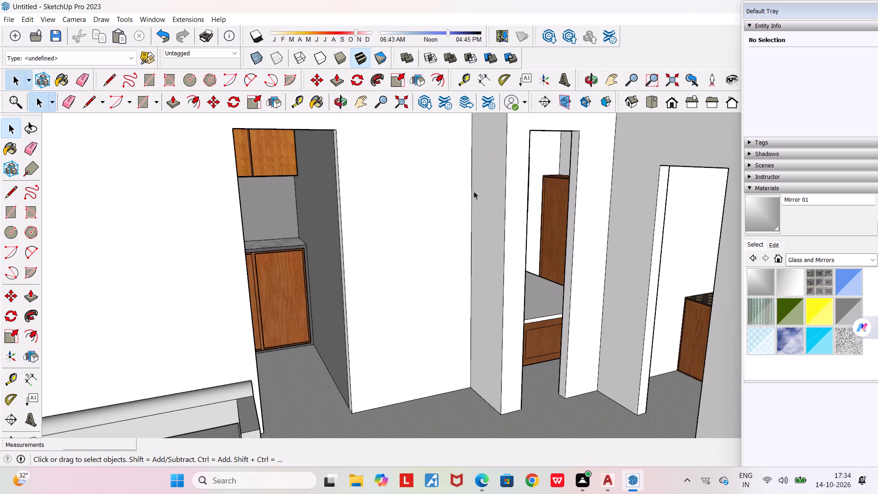
middle_drag(474, 191, 449, 224)
scroll(449, 224, down, 2)
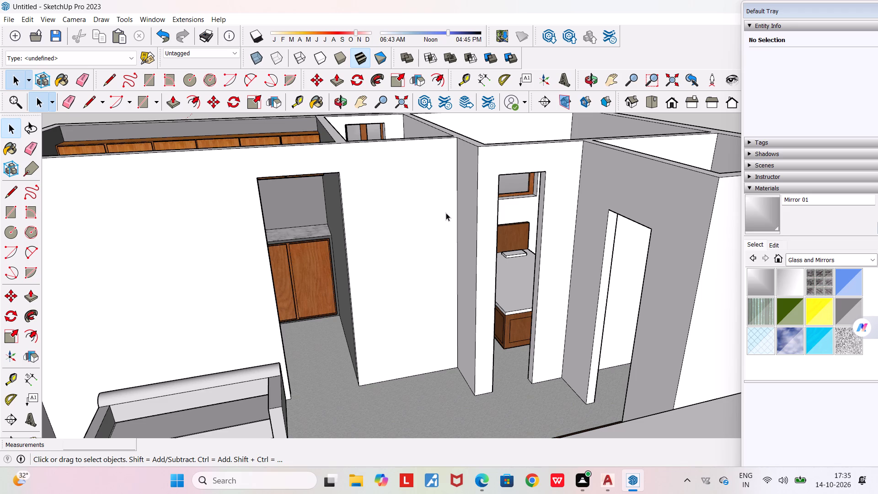
Measure the kitchen doorway's height from its top edge to the floor with the Tape Measure.
key(t)
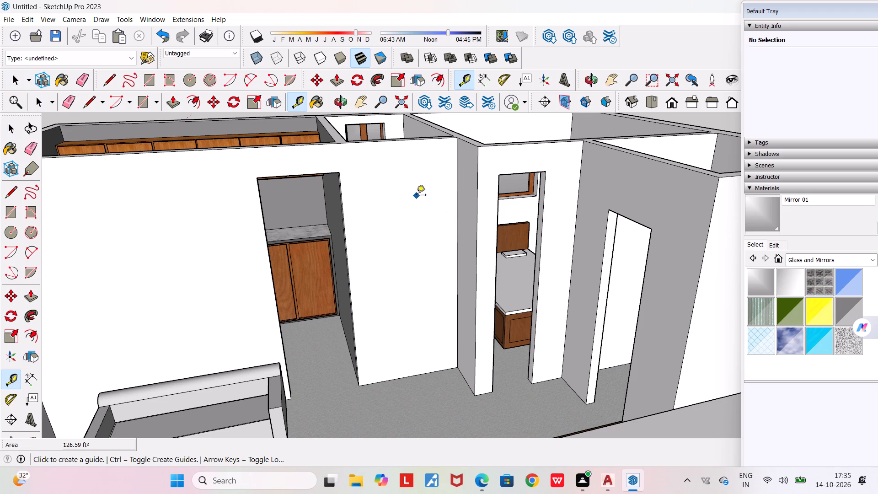
scroll(299, 173, up, 5)
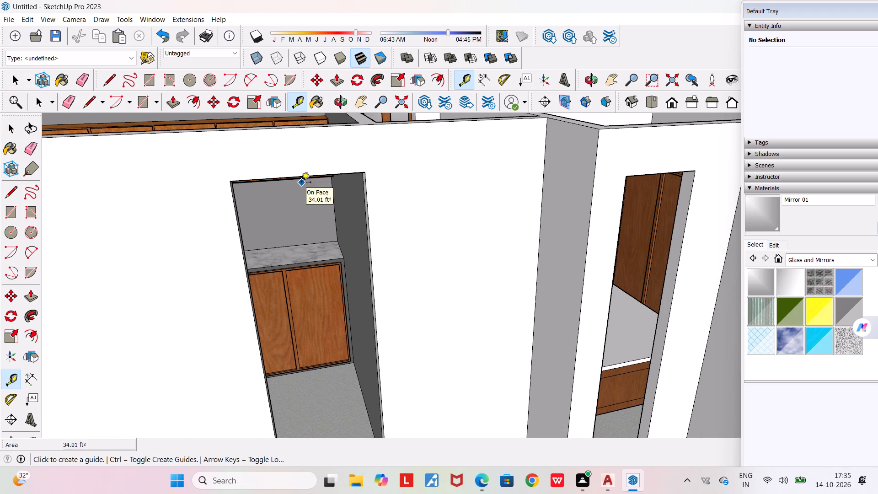
click(302, 177)
middle_drag(284, 292, 283, 222)
middle_drag(331, 431, 343, 438)
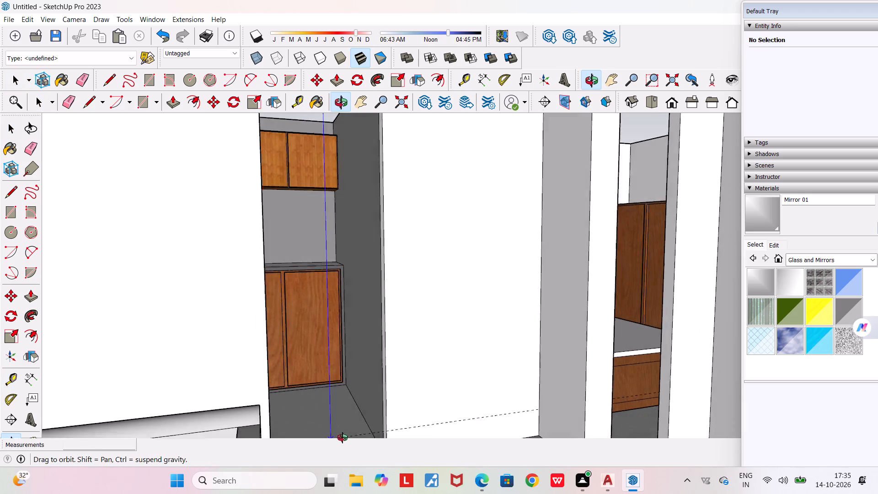
middle_drag(343, 438, 344, 438)
scroll(344, 438, down, 15)
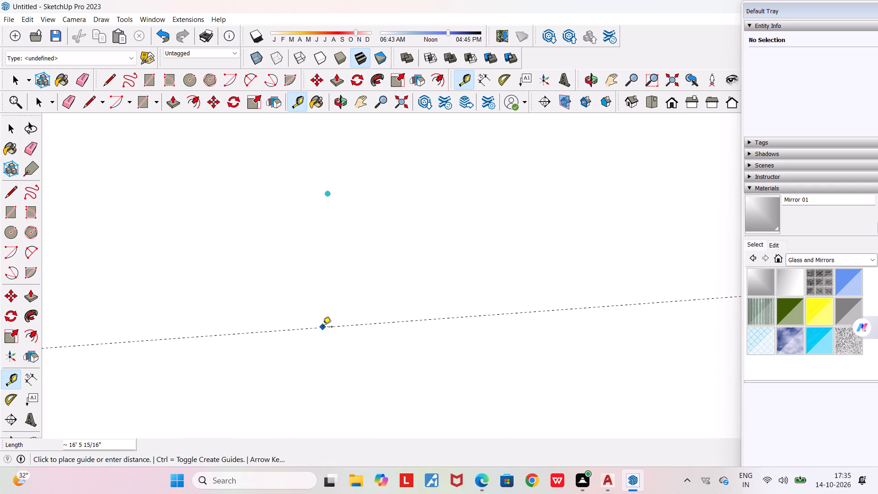
middle_drag(323, 329, 316, 388)
scroll(316, 388, down, 20)
scroll(316, 388, down, 9)
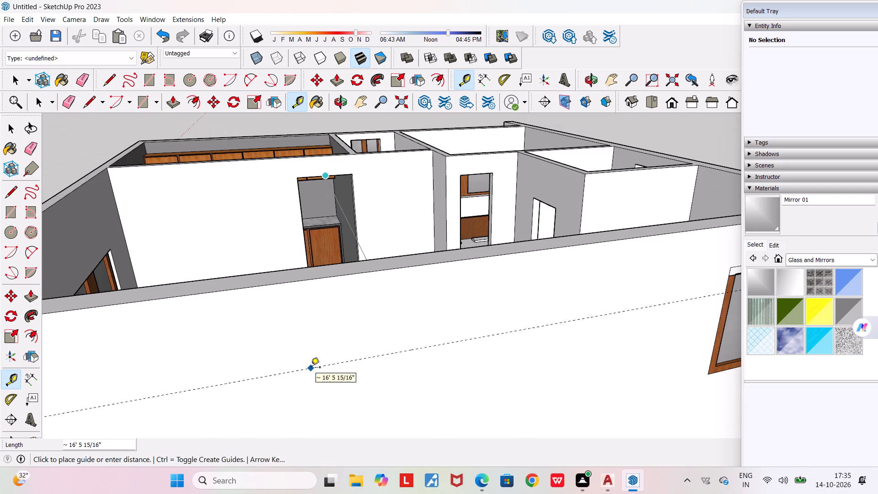
middle_drag(312, 253, 301, 329)
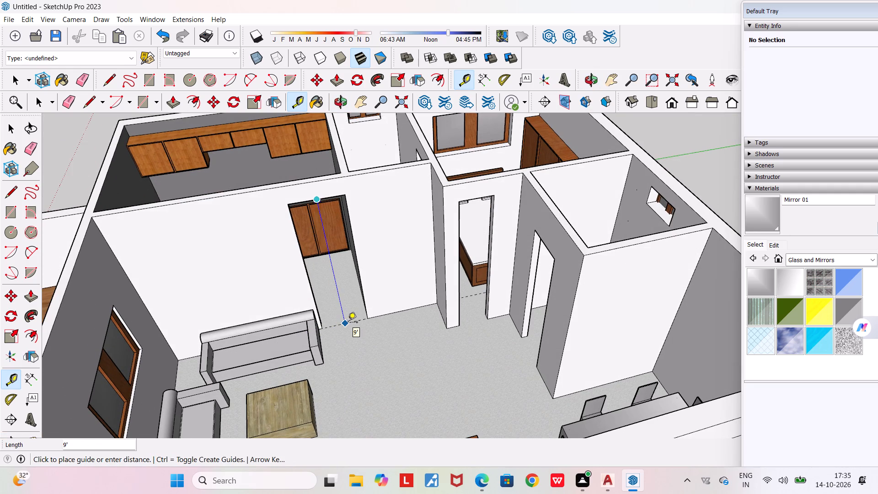
key(space)
Measure the kitchen doorway's clear width between its two side edges with the Tape Measure.
scroll(348, 323, down, 8)
middle_drag(348, 322, 273, 289)
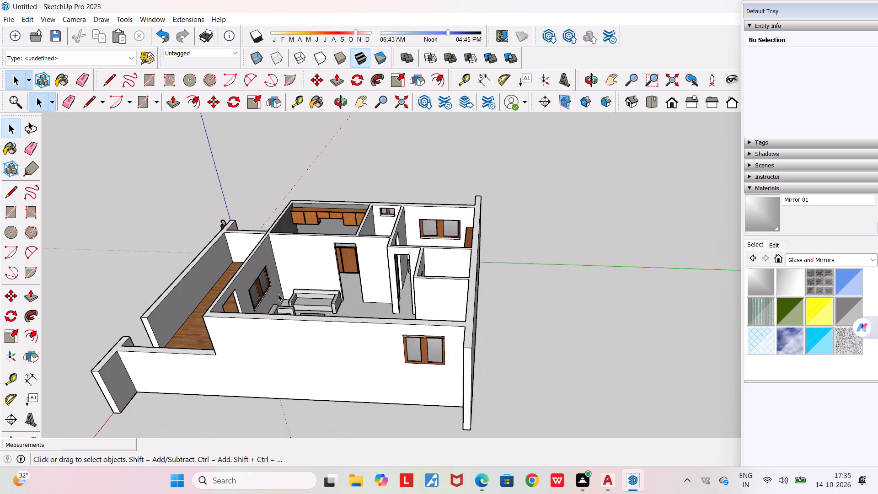
middle_drag(282, 296, 276, 262)
scroll(276, 262, down, 2)
scroll(342, 239, up, 7)
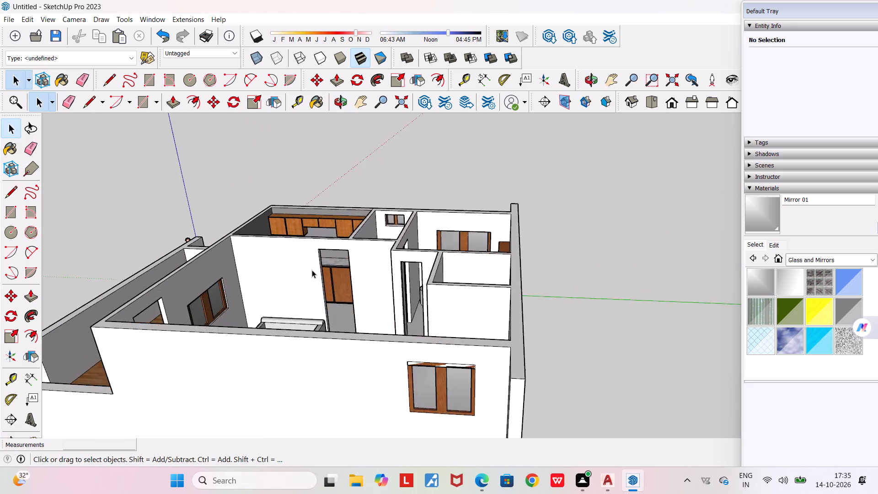
scroll(312, 270, up, 10)
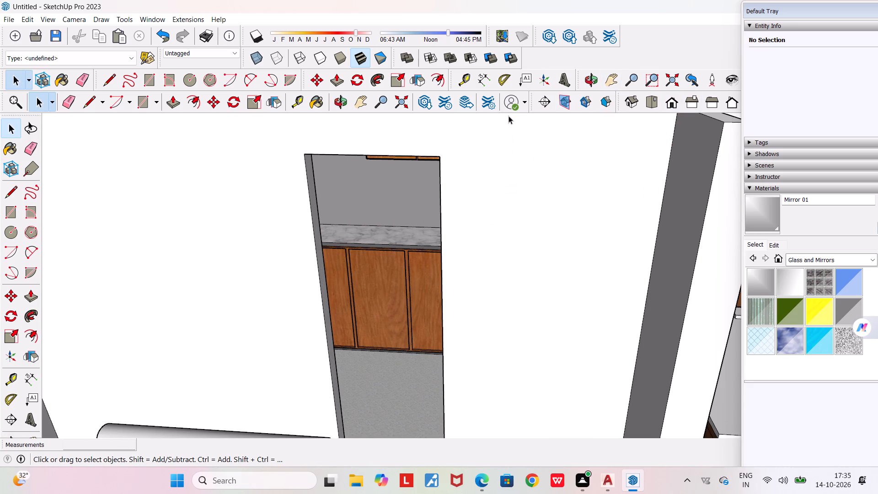
key(t)
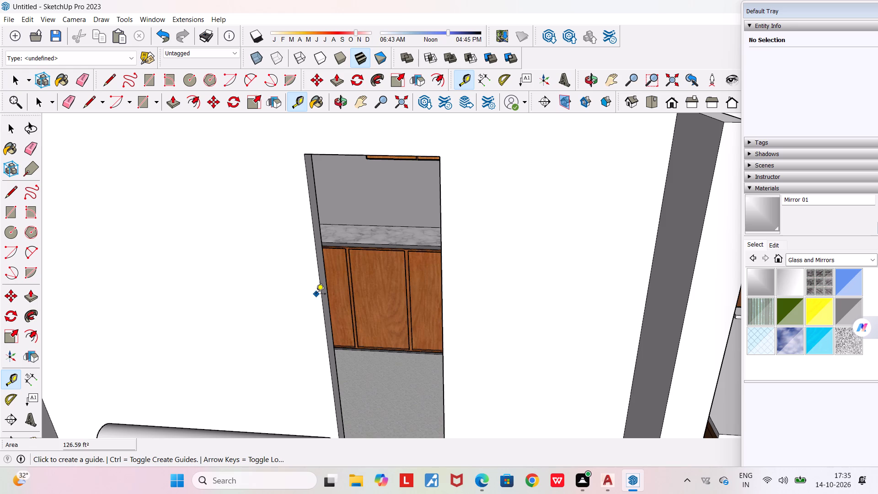
click(322, 297)
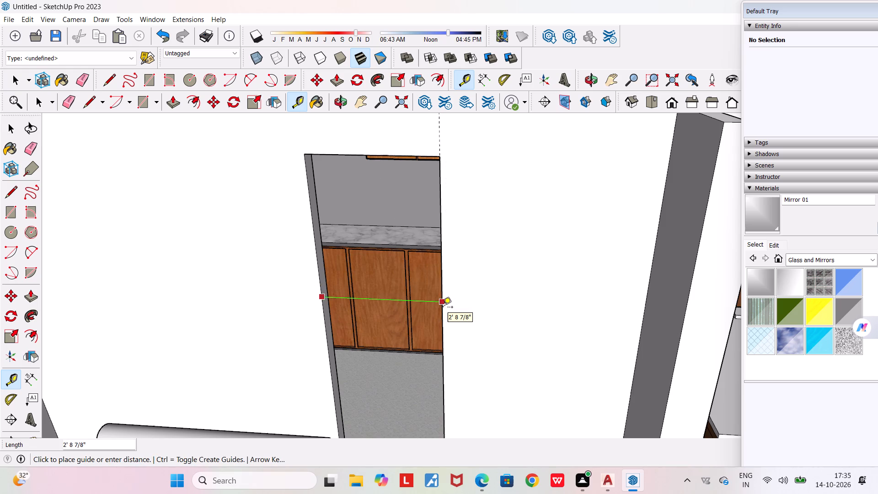
key(space)
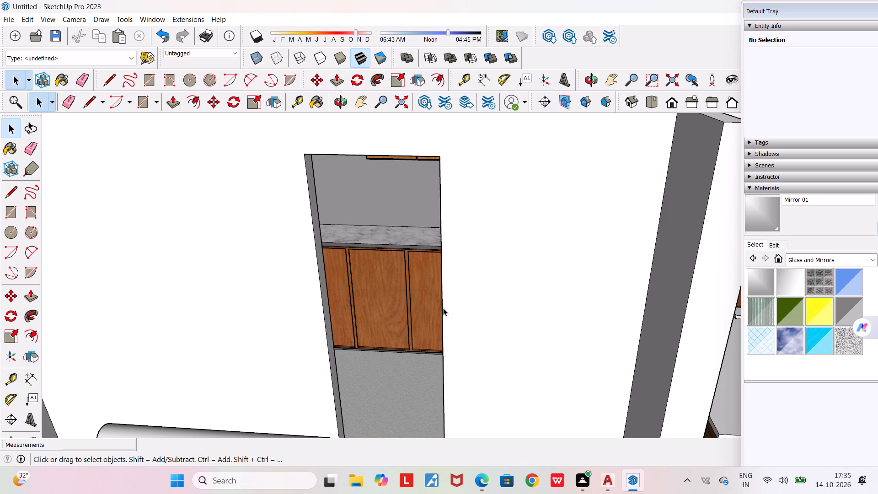
scroll(443, 308, down, 20)
scroll(443, 308, down, 8)
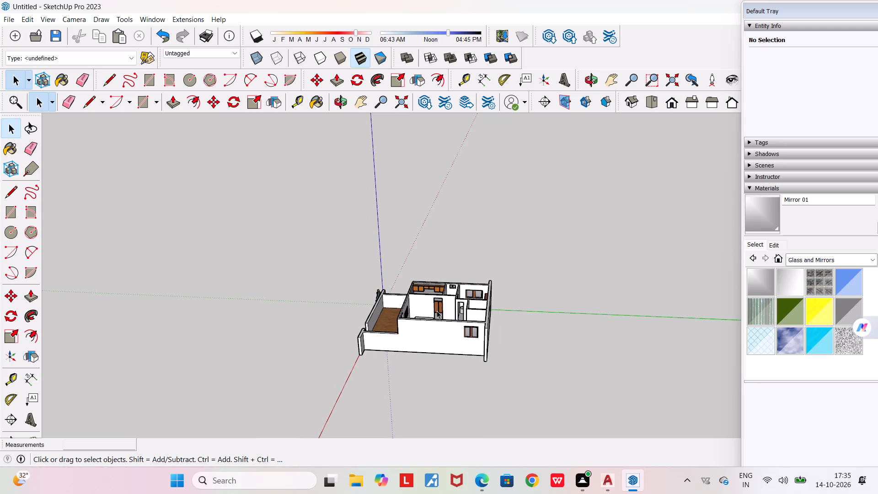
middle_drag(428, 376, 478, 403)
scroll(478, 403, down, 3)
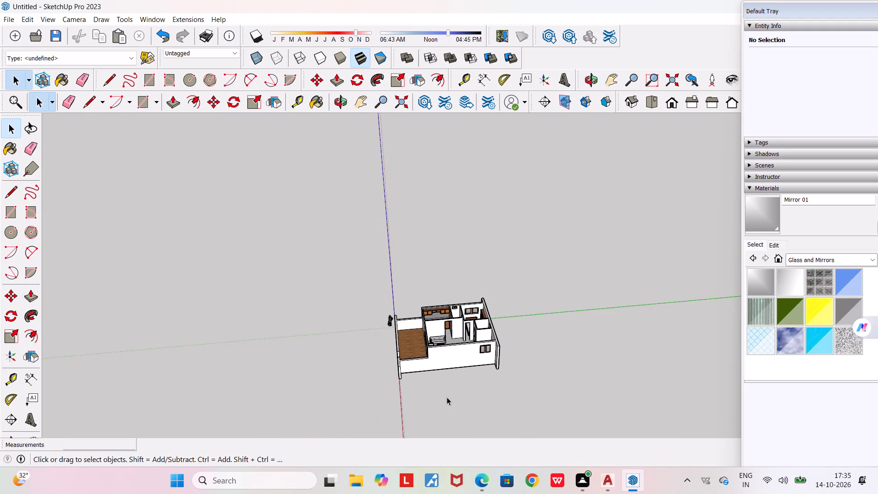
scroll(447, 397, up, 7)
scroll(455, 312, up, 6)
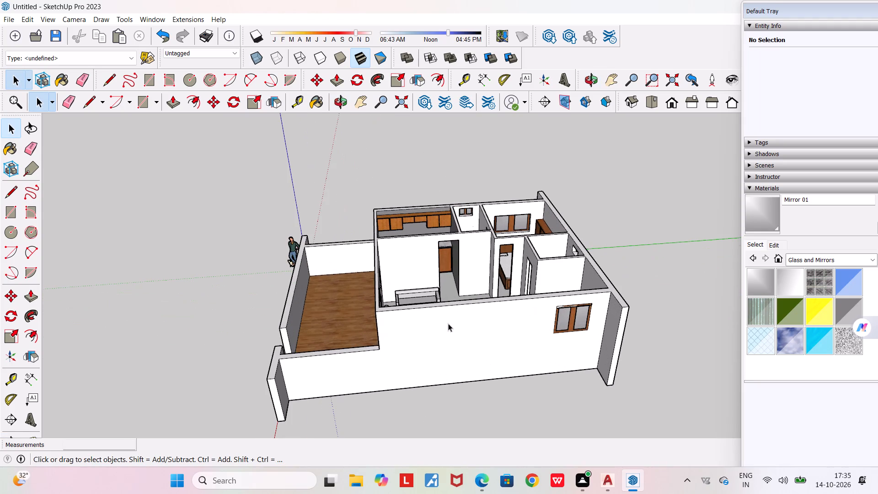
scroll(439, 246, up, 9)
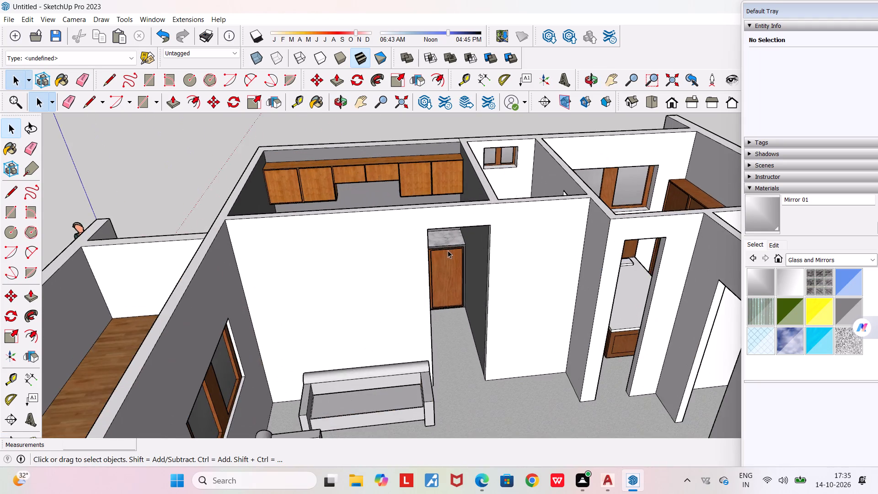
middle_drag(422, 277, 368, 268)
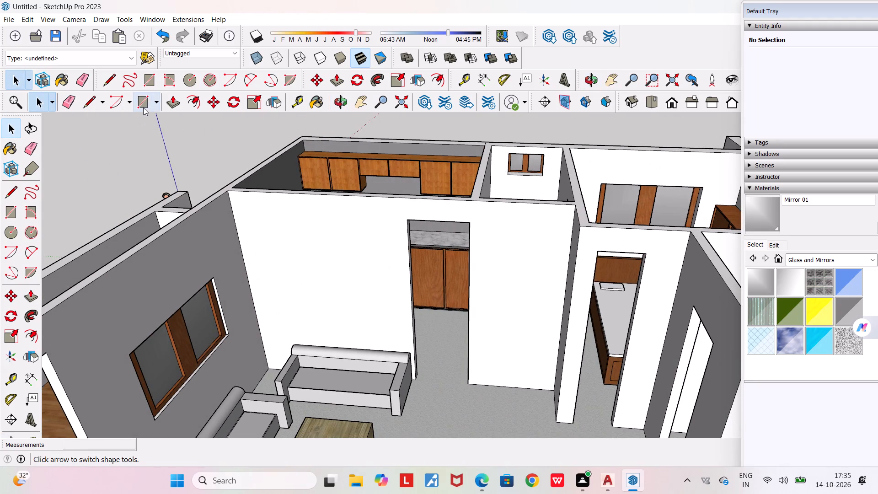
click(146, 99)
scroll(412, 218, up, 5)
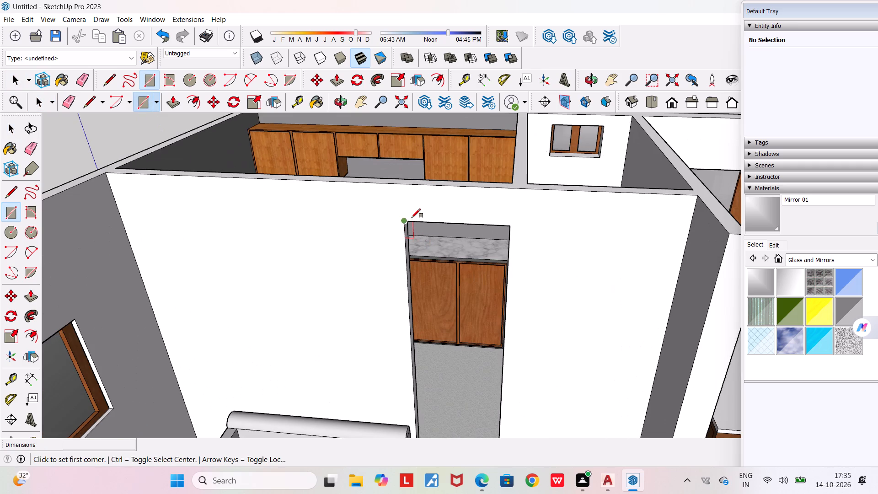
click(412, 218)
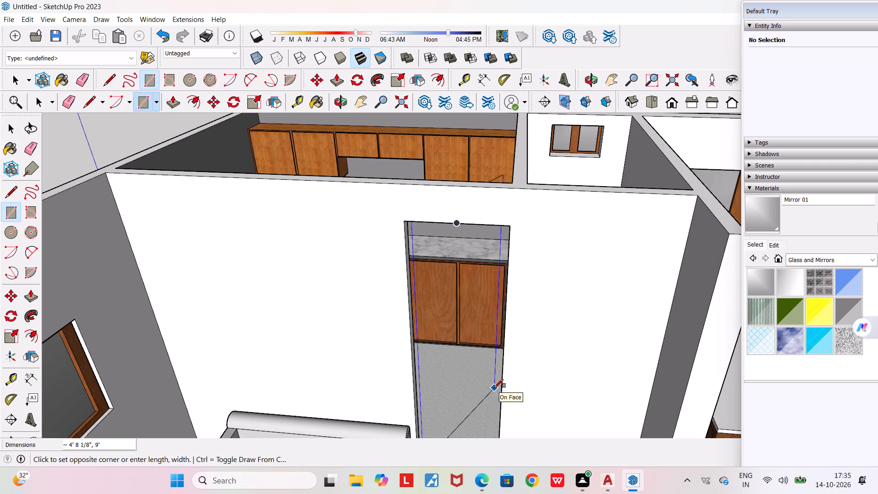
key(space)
Draw a rectangle of 9' by 2' 8 7/8" filling the kitchen doorway, from its top corner to the opposite floor corner.
scroll(421, 275, up, 3)
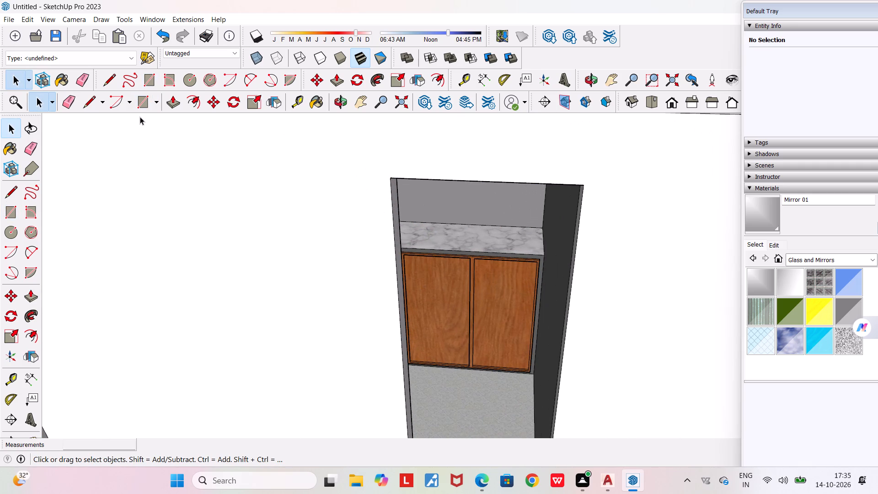
click(139, 104)
scroll(387, 185, up, 4)
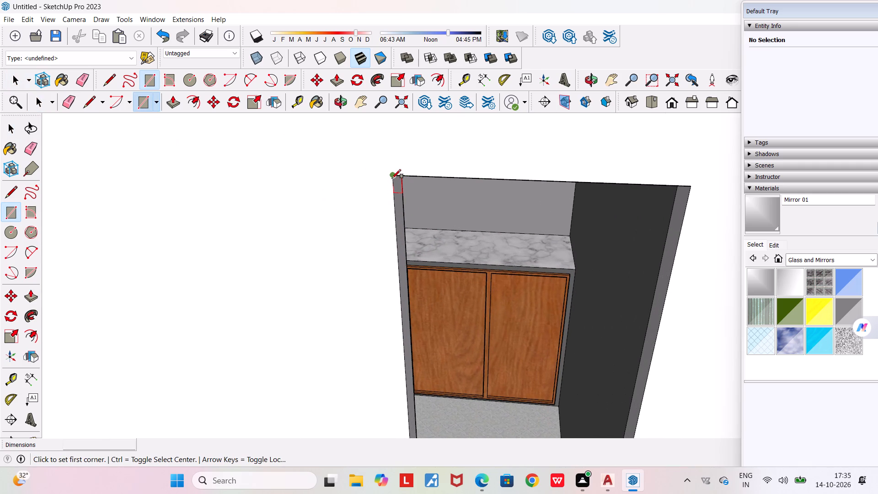
click(391, 176)
middle_drag(485, 252, 487, 240)
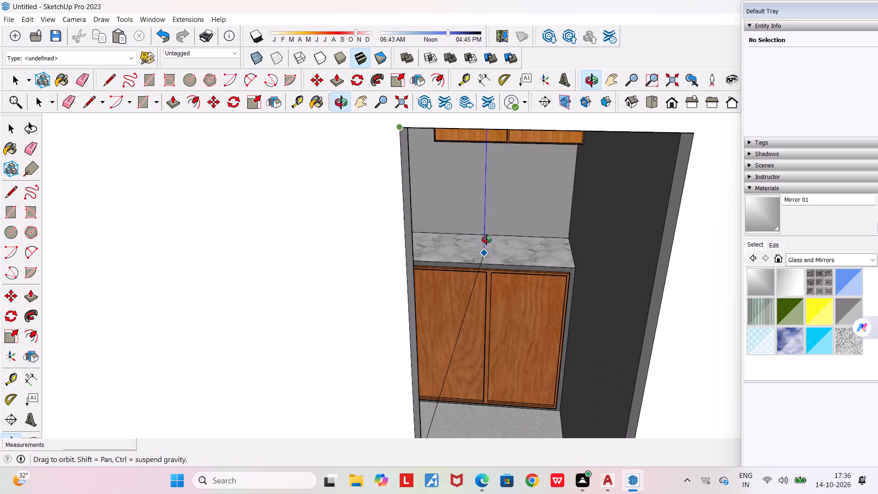
middle_drag(487, 240, 487, 228)
scroll(487, 228, down, 10)
middle_drag(510, 291, 499, 376)
scroll(511, 337, up, 17)
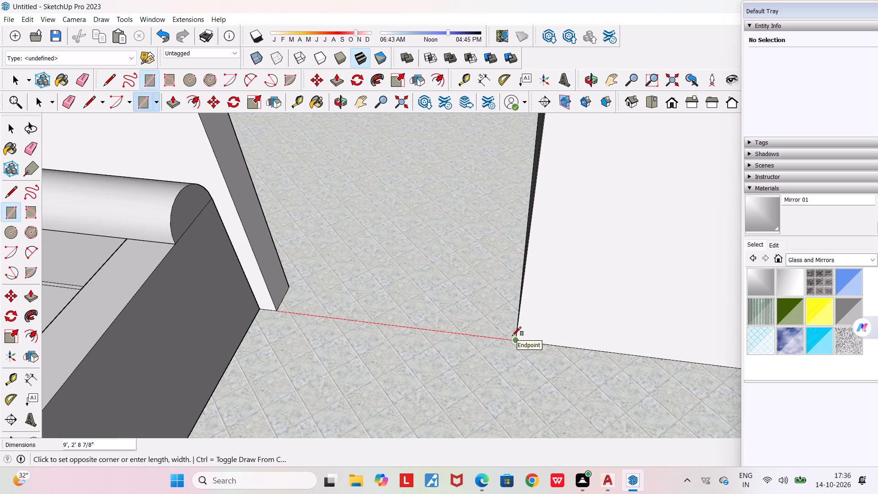
click(518, 338)
scroll(518, 338, down, 7)
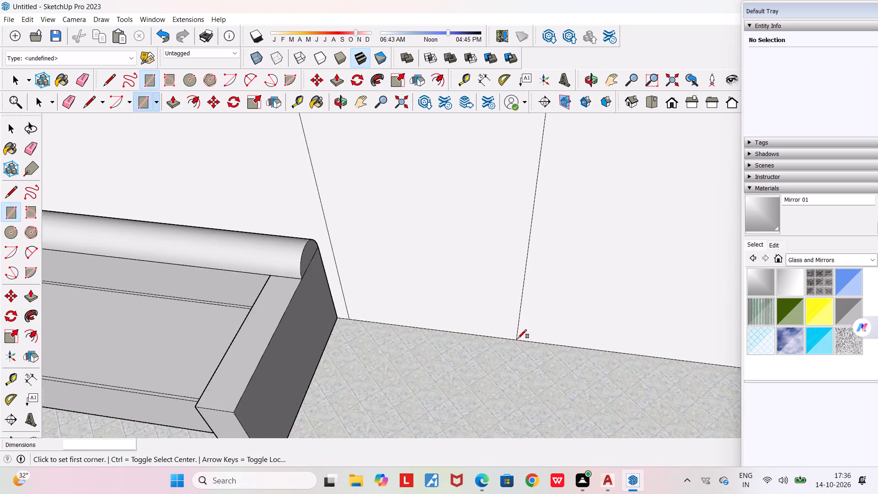
scroll(518, 338, down, 8)
key(space)
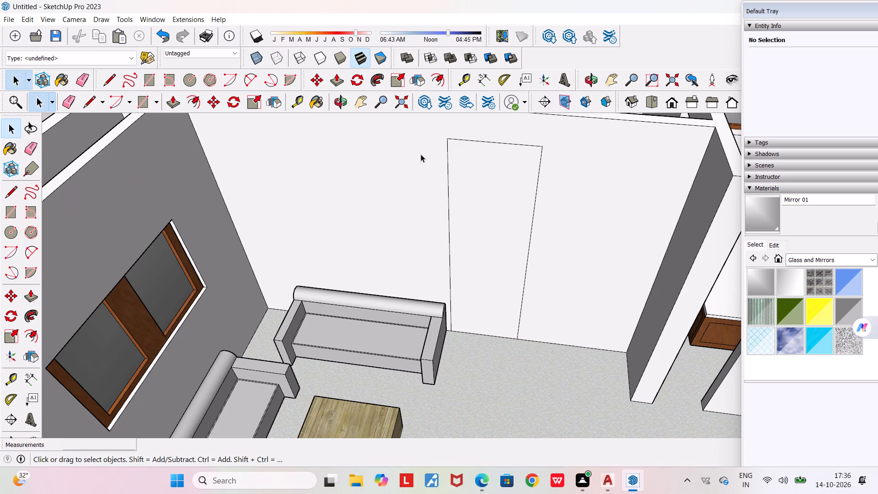
Copy the kitchen doorway rectangle with everything in its selection window and paste it on the open ground outside the house.
drag(434, 123, 560, 349)
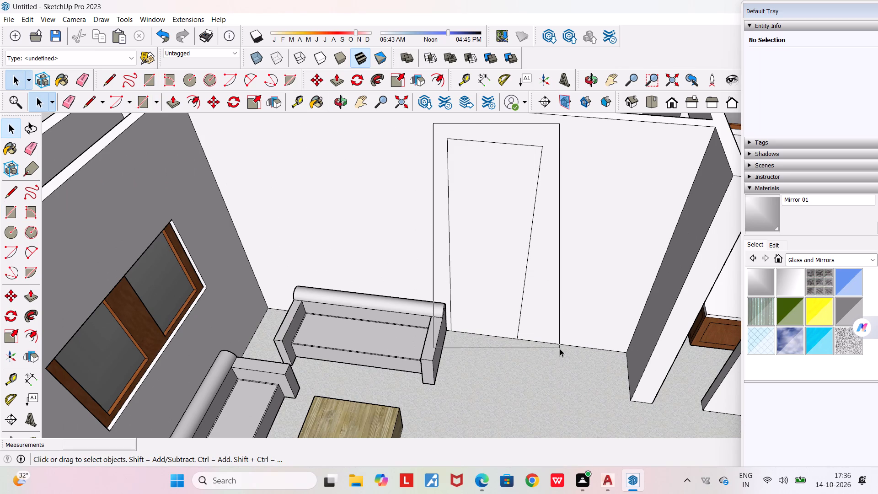
drag(560, 349, 560, 351)
scroll(560, 351, down, 5)
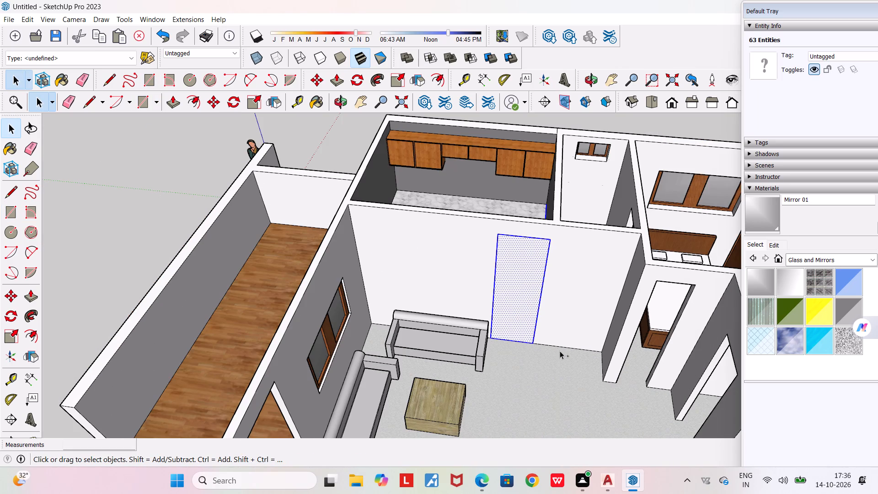
key(ctrl+c)
middle_drag(537, 315, 530, 286)
scroll(530, 286, down, 17)
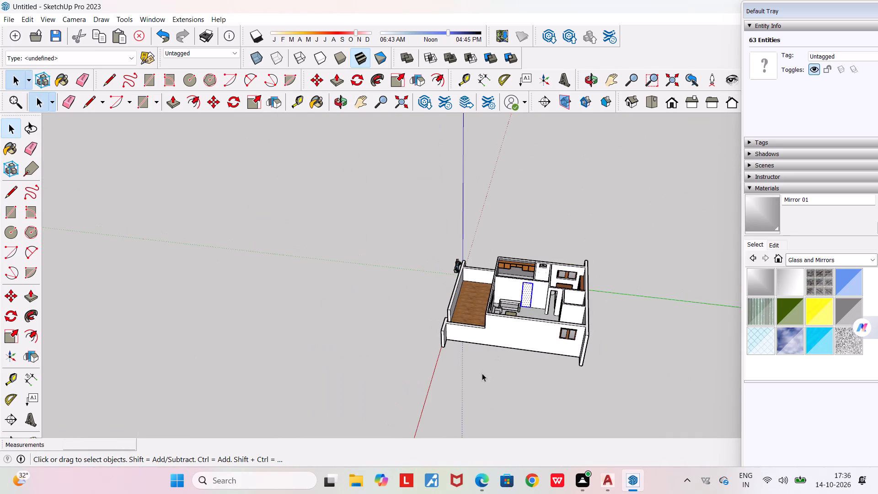
key(ctrl+v)
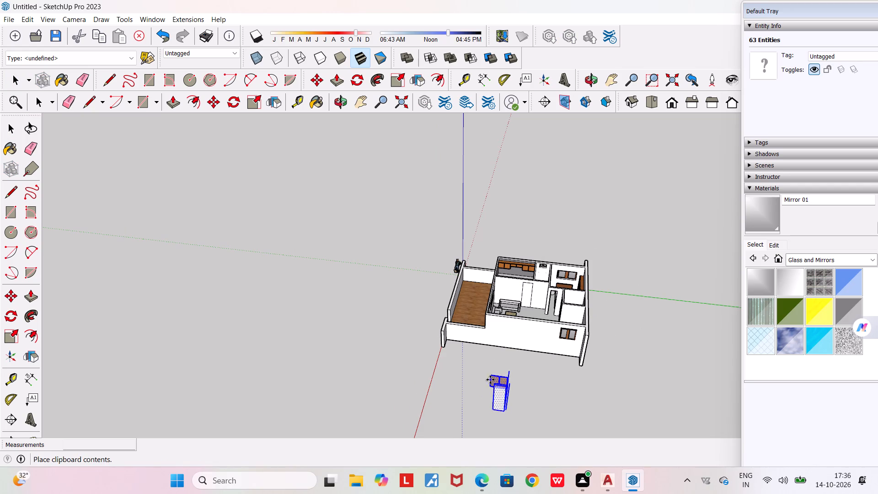
click(490, 379)
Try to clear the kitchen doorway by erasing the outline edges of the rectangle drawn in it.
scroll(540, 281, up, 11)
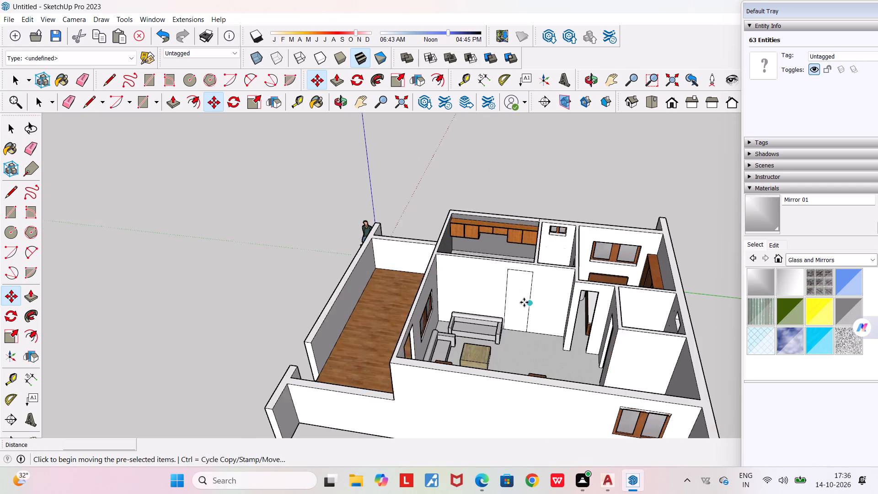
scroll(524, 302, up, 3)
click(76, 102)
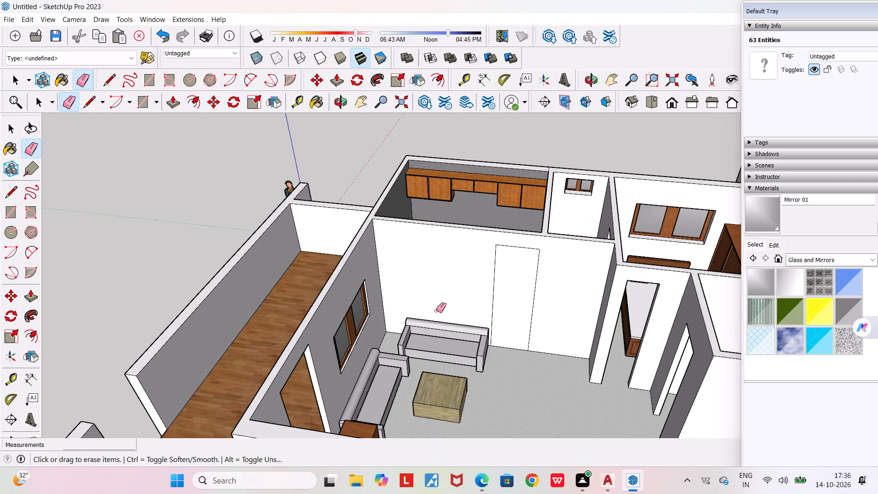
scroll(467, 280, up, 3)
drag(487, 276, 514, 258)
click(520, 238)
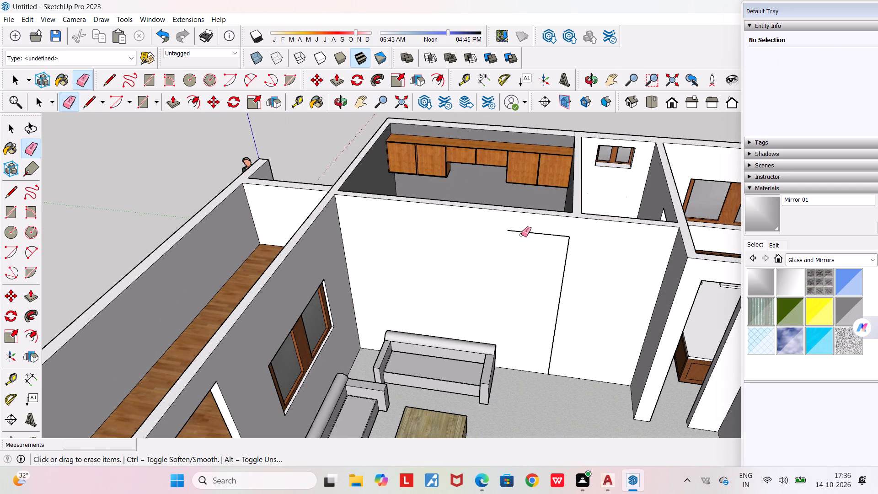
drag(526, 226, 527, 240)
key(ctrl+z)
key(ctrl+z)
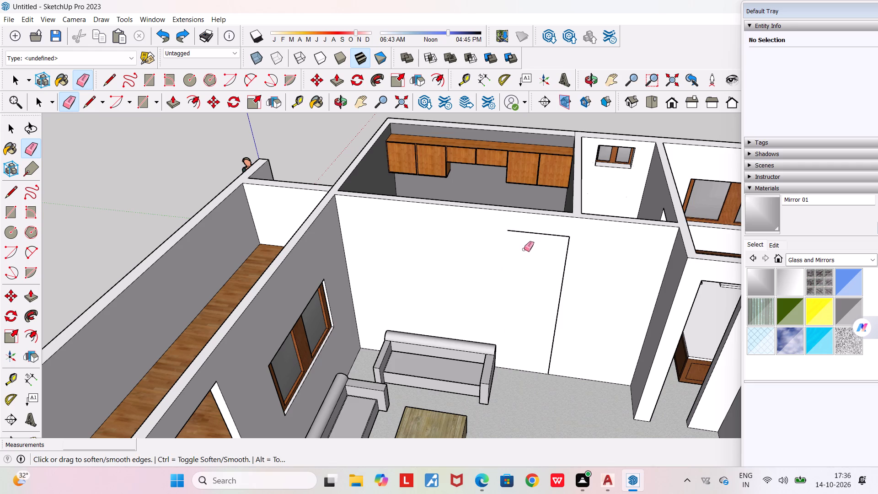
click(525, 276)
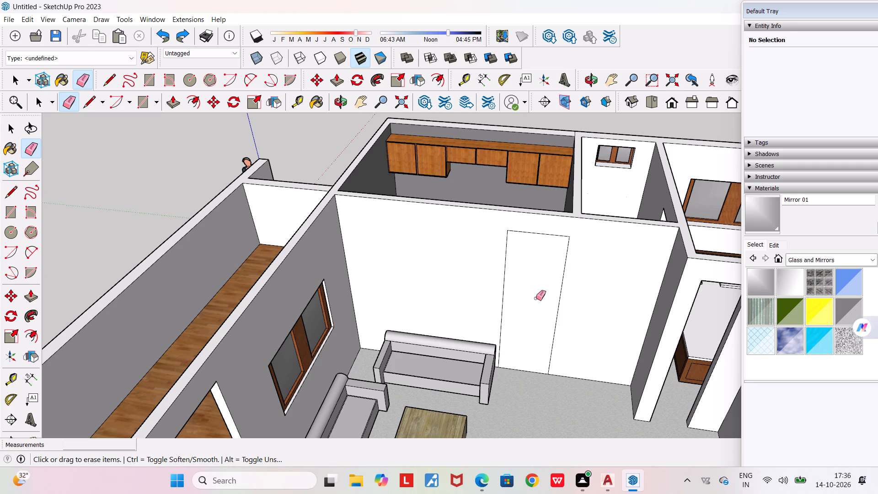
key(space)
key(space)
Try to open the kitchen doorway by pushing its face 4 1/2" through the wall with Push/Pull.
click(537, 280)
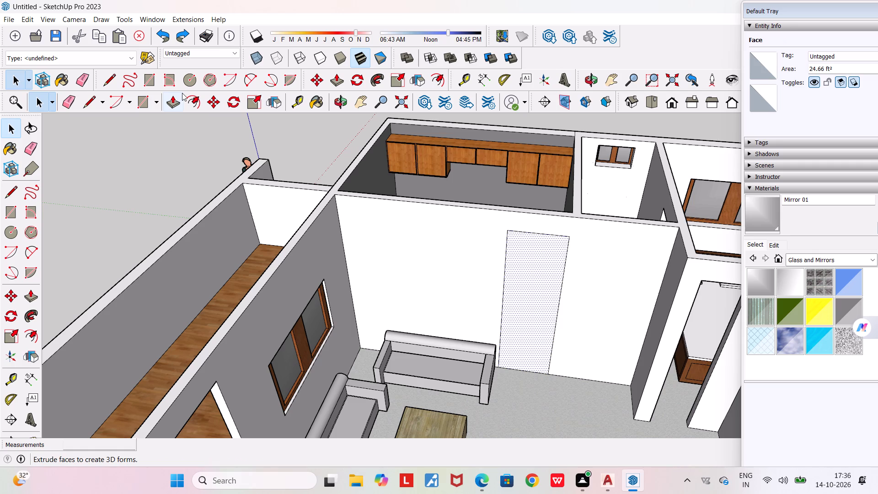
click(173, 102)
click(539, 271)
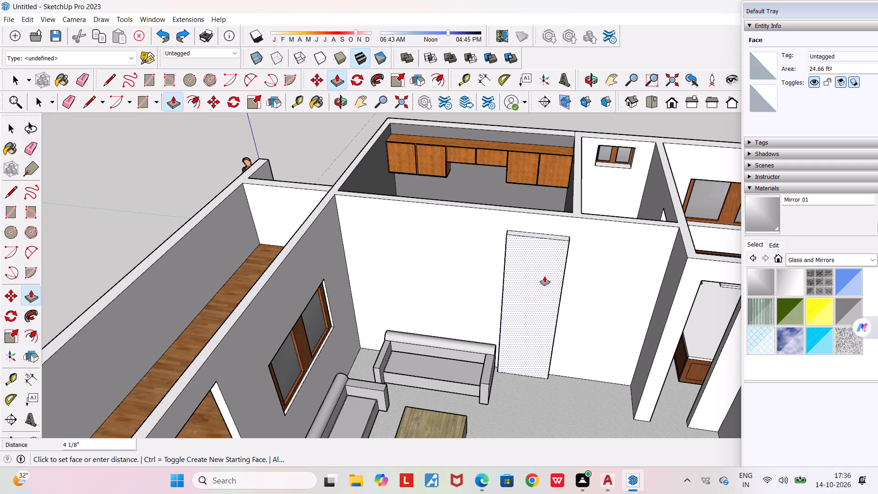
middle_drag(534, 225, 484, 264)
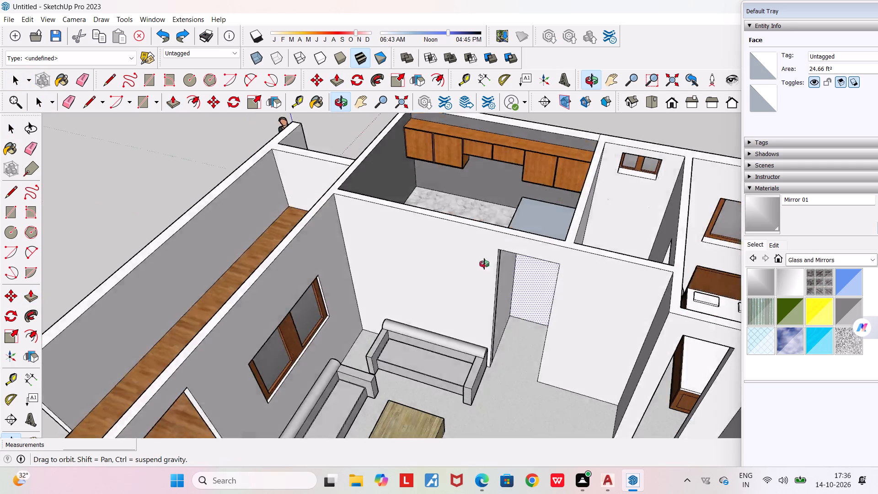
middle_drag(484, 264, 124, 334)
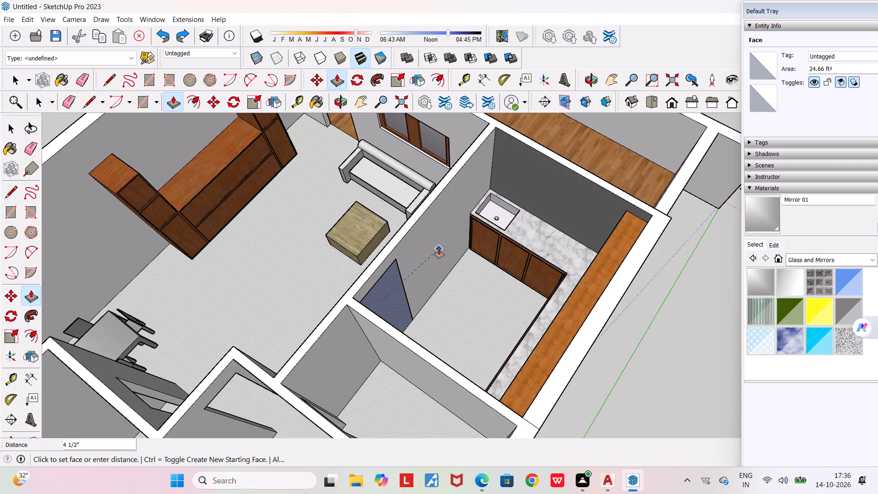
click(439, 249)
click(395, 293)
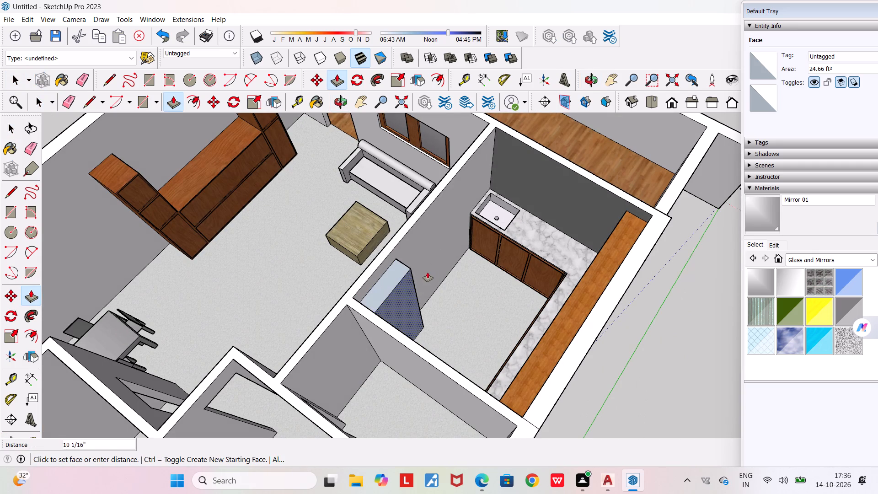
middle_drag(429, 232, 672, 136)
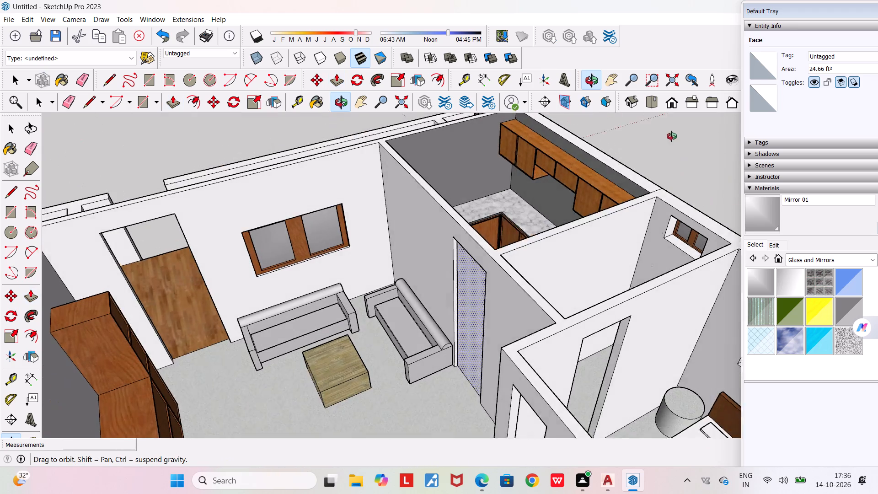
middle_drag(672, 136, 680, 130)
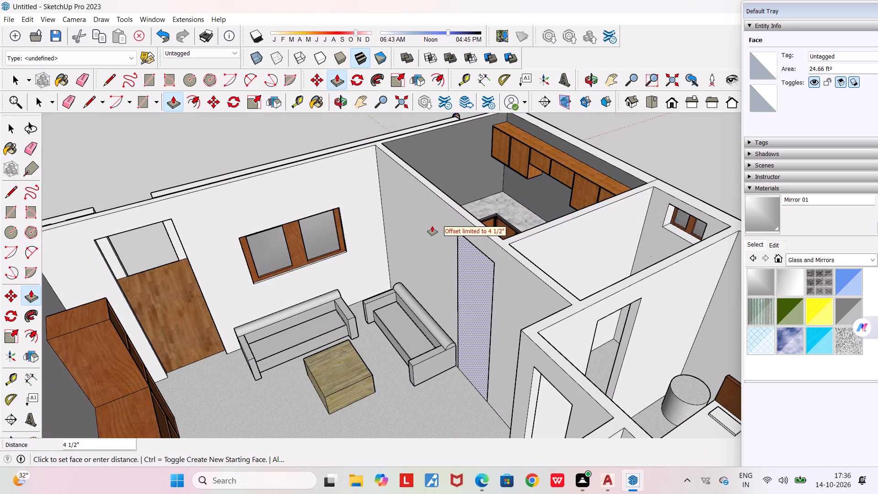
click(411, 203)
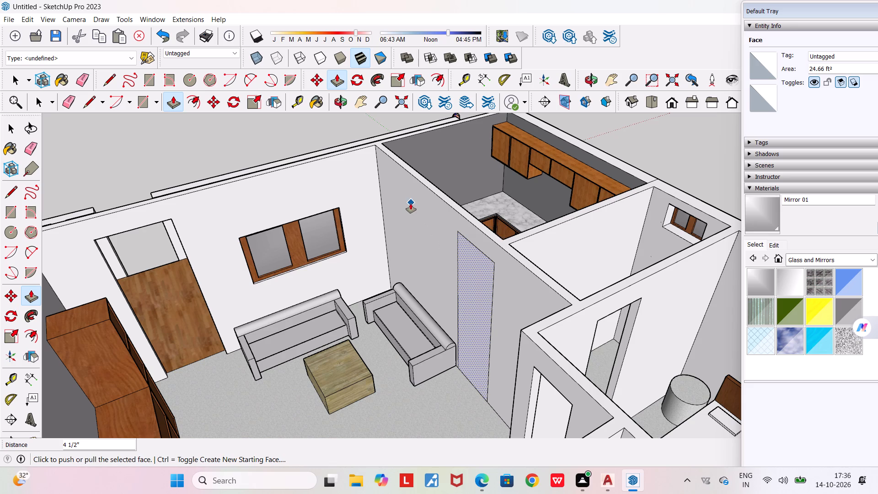
Delete the face that fills the kitchen doorway.
click(469, 296)
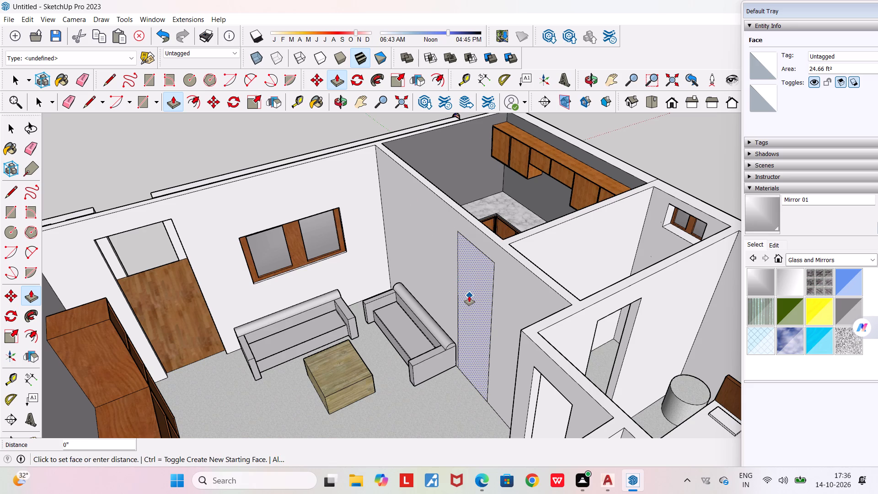
key(Delete)
Examine the kitchen doorway from both sides and the pasted door geometry outside the house.
scroll(469, 296, up, 1)
middle_drag(469, 296, 557, 256)
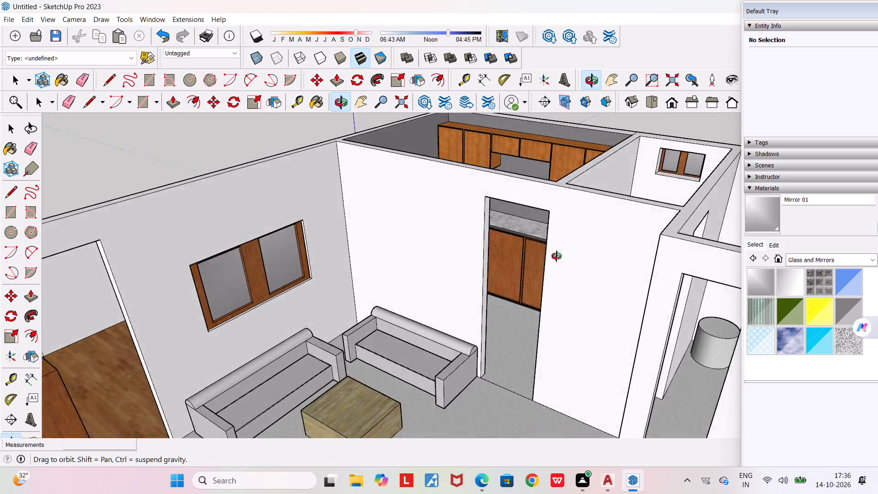
middle_drag(557, 256, 188, 342)
scroll(188, 342, down, 4)
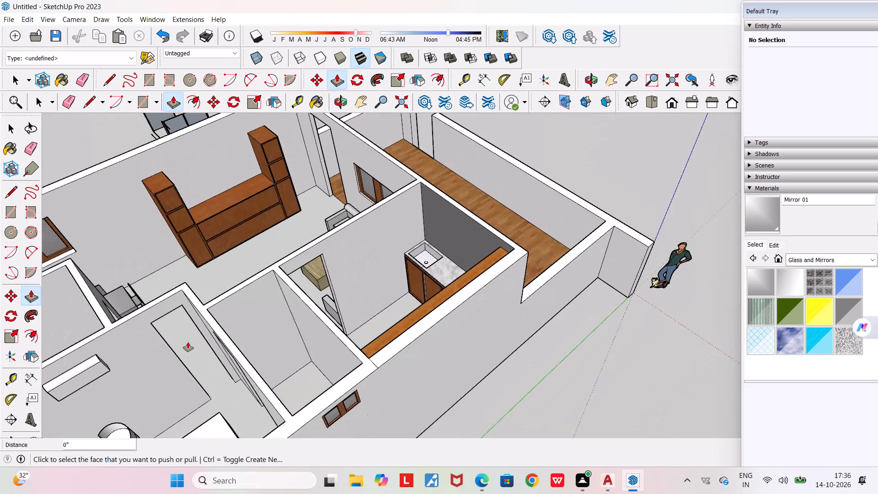
middle_drag(264, 375, 379, 337)
scroll(379, 337, down, 8)
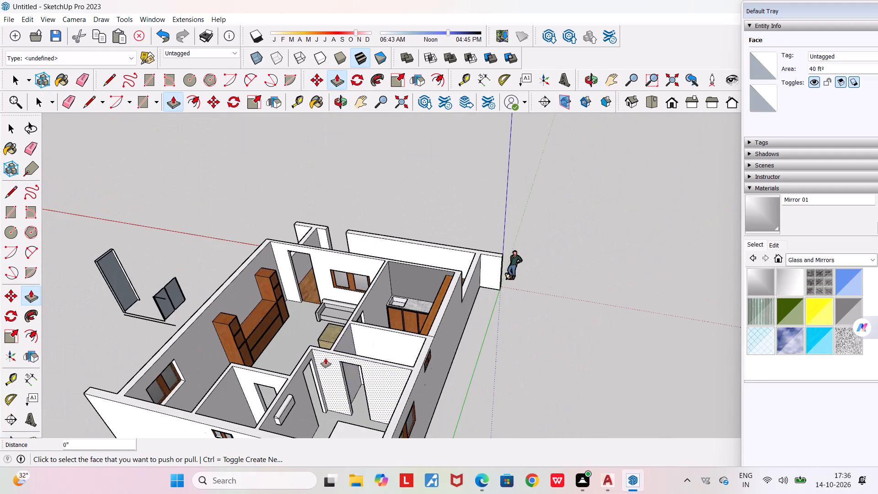
middle_drag(476, 311, 669, 263)
scroll(669, 263, down, 9)
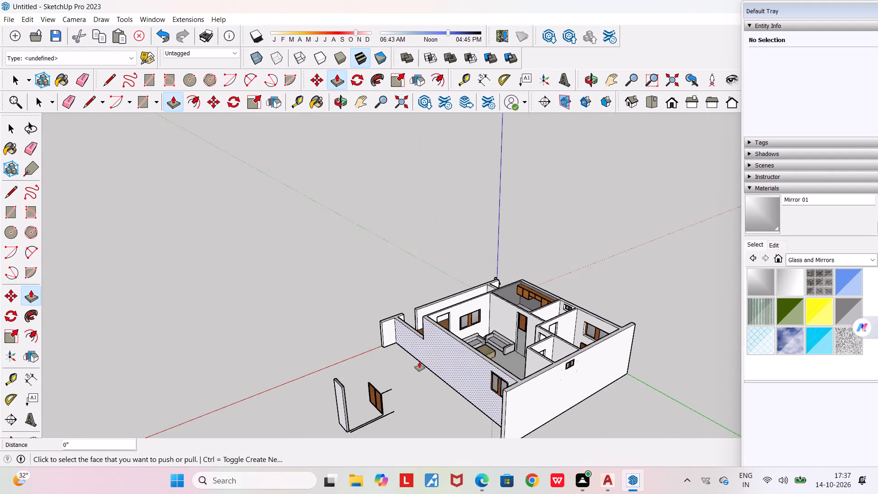
middle_drag(419, 362, 355, 323)
scroll(301, 432, up, 5)
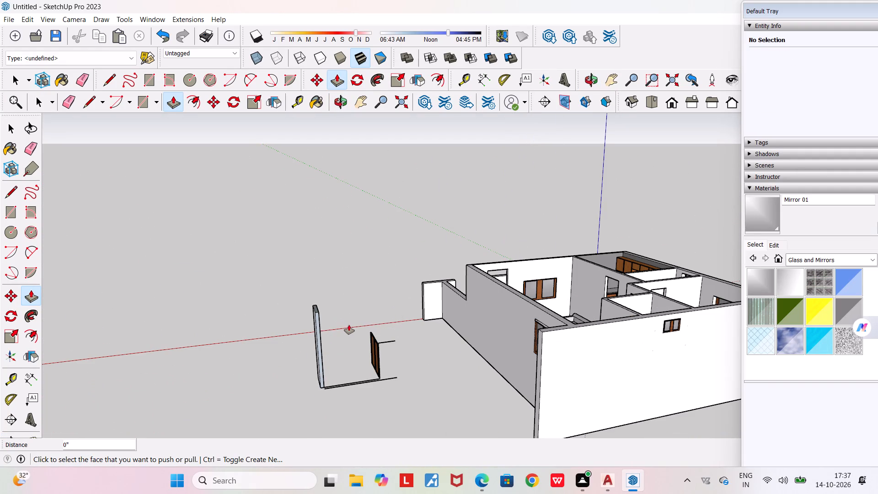
Delete the wooden door leaf and the edges around it beside the pasted doorway outline outside the house.
key(space)
key(space)
drag(349, 325, 404, 413)
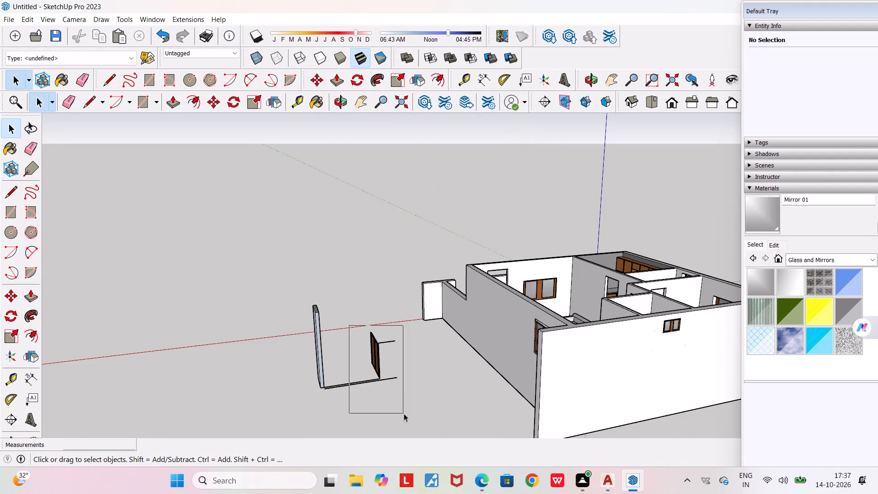
drag(404, 413, 406, 422)
key(Delete)
Erase the leftover loose edges lying at the base of the pasted doorway outline.
drag(343, 359, 342, 359)
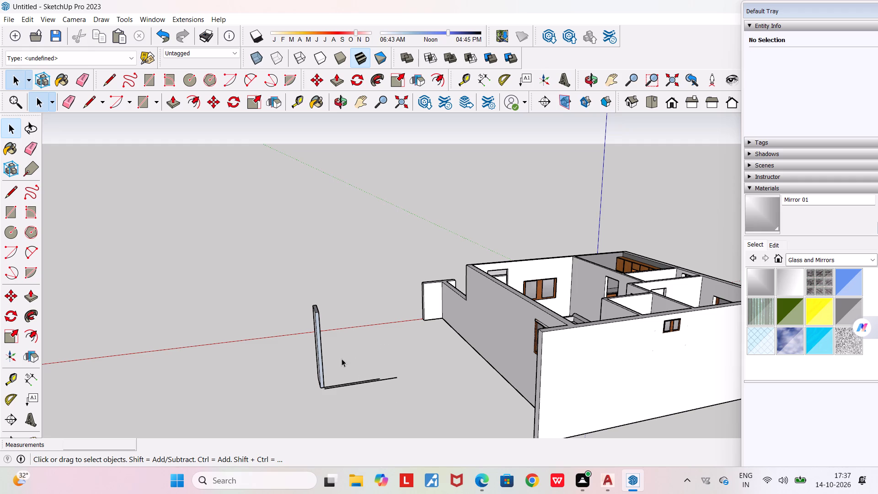
drag(342, 359, 419, 408)
drag(343, 374, 356, 413)
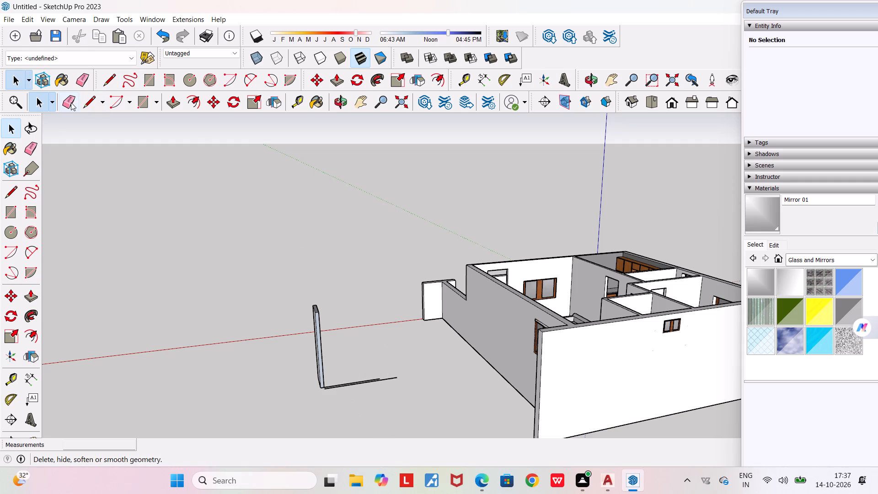
click(70, 102)
drag(343, 399, 346, 366)
Draw a line about 2' 8 7/8" across the outline's open bottom, joining the midpoints of the two side jambs' lower edges.
middle_drag(343, 407, 391, 357)
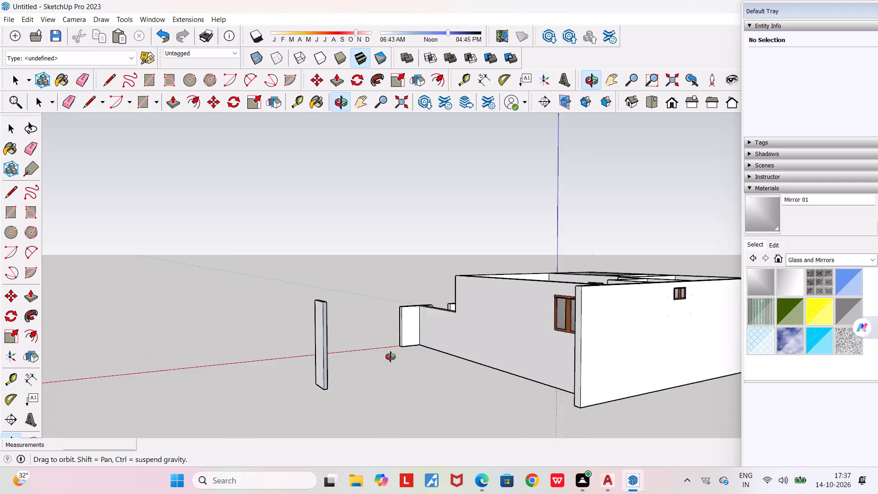
middle_drag(391, 357, 136, 425)
scroll(335, 311, up, 5)
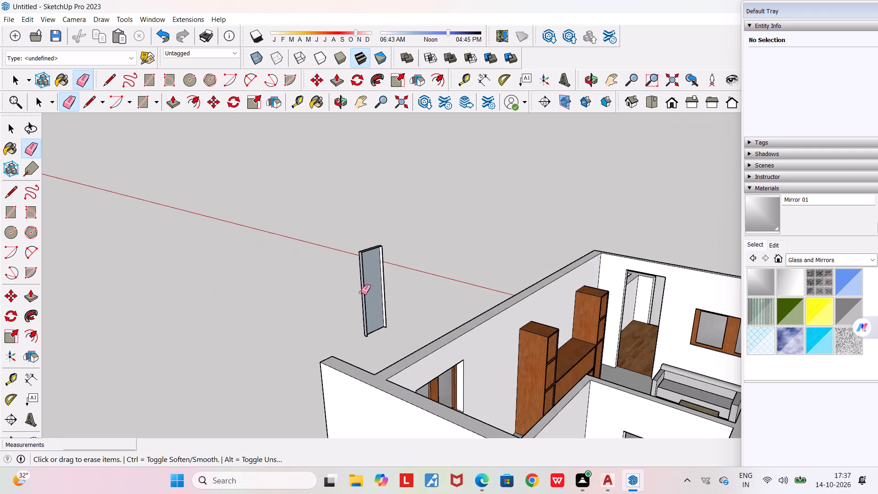
scroll(361, 292, up, 4)
scroll(407, 224, up, 3)
middle_drag(429, 369, 300, 410)
scroll(380, 367, up, 4)
middle_drag(387, 342, 541, 352)
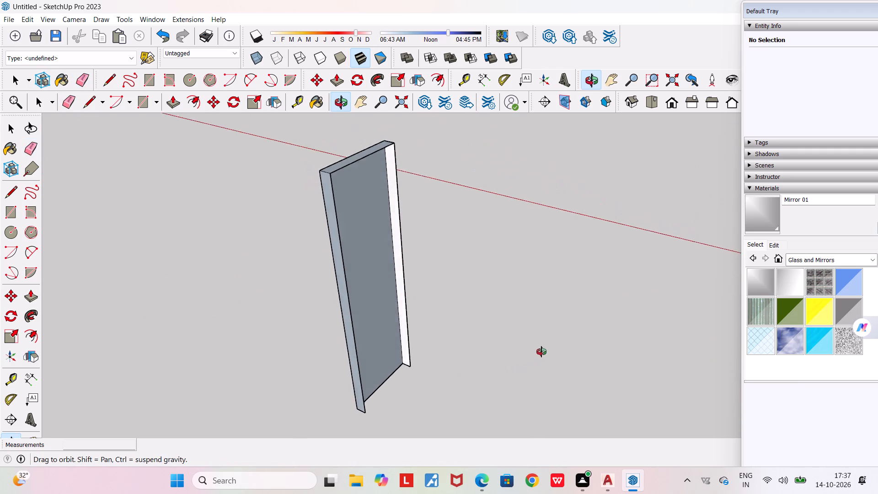
middle_drag(541, 352, 557, 358)
scroll(435, 316, up, 4)
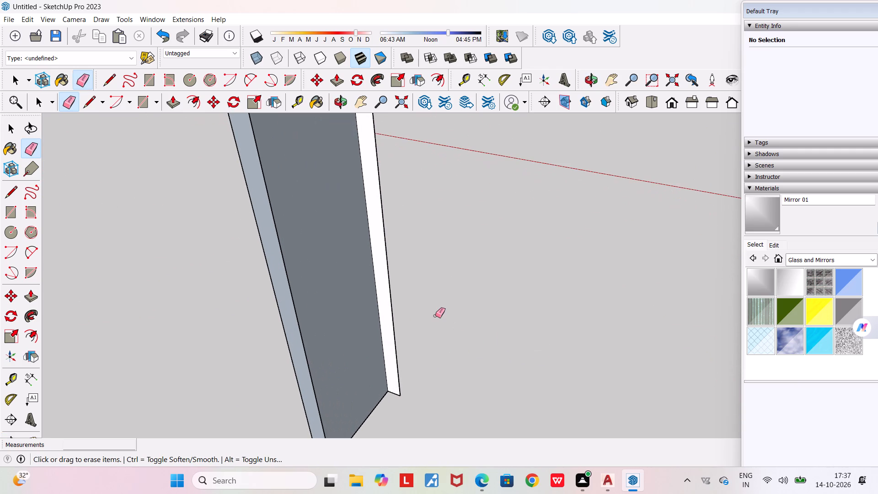
middle_drag(435, 316, 271, 382)
scroll(317, 361, up, 3)
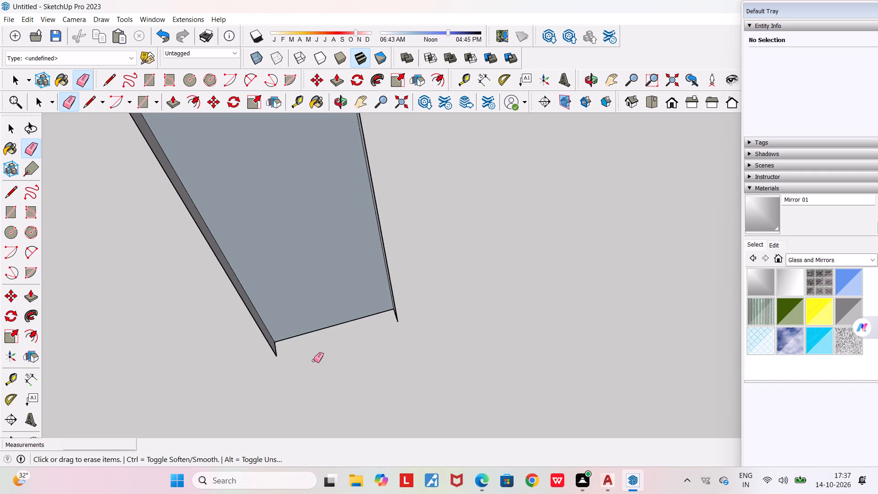
scroll(314, 360, up, 2)
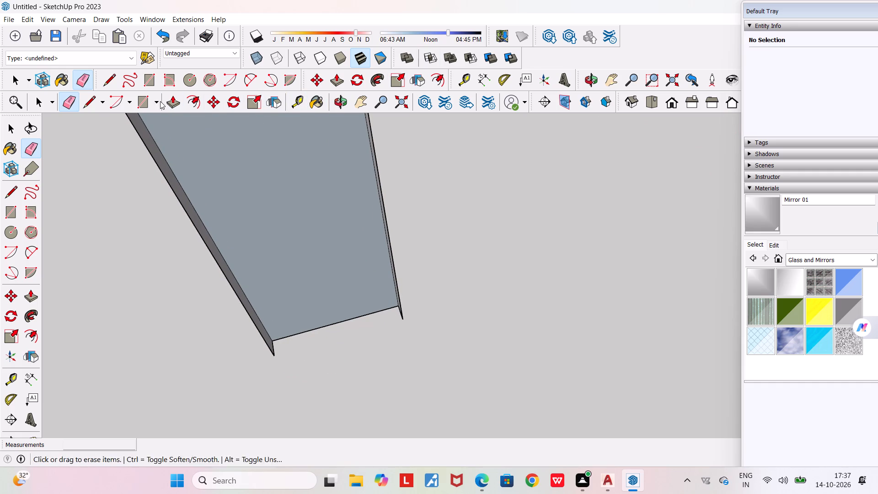
click(107, 82)
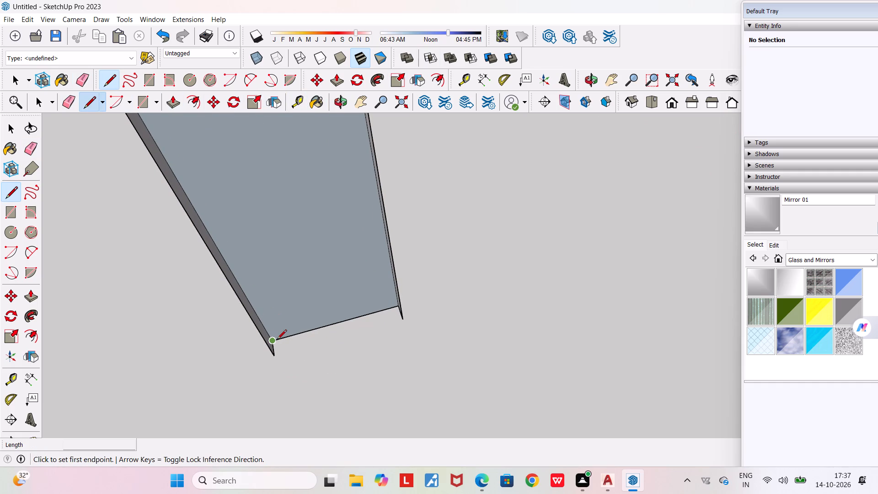
scroll(277, 340, up, 9)
click(270, 355)
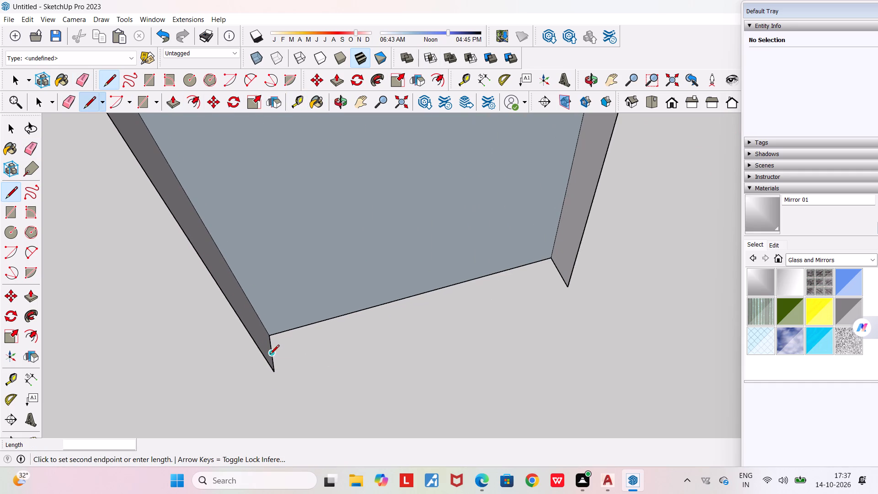
click(562, 271)
scroll(562, 271, down, 4)
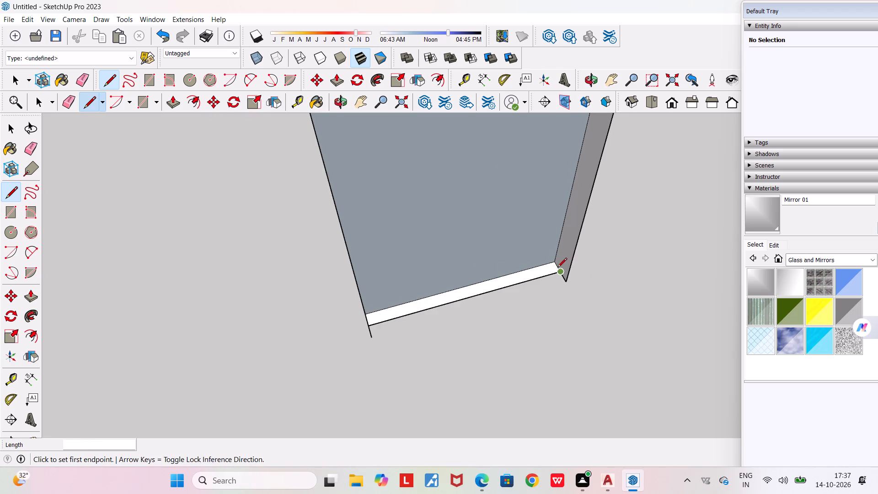
Draw a 9' by 2' 8 7/8" rectangle through the middle of the frame's depth, from the bottom midpoint to the opposite top midpoint.
click(147, 99)
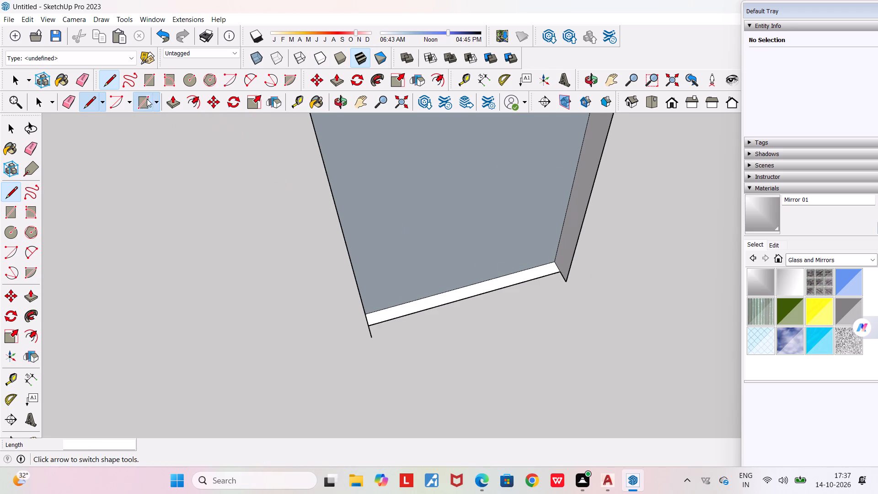
click(562, 271)
scroll(566, 245, down, 12)
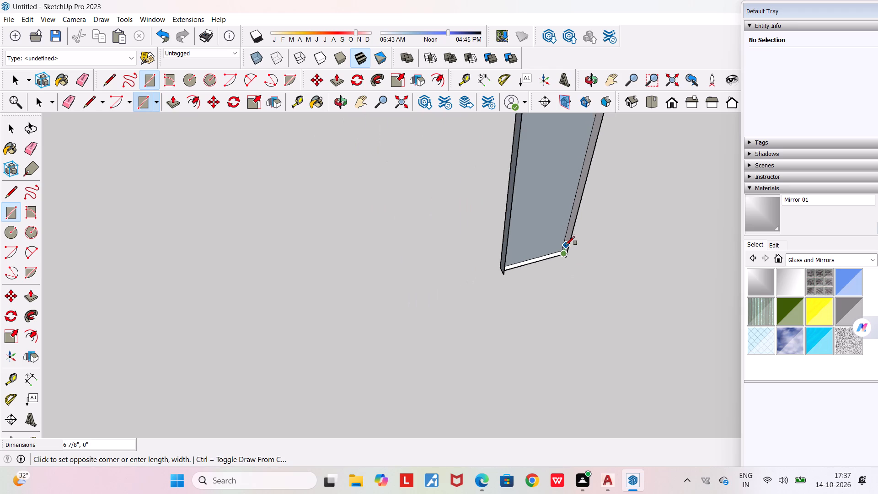
scroll(566, 245, down, 6)
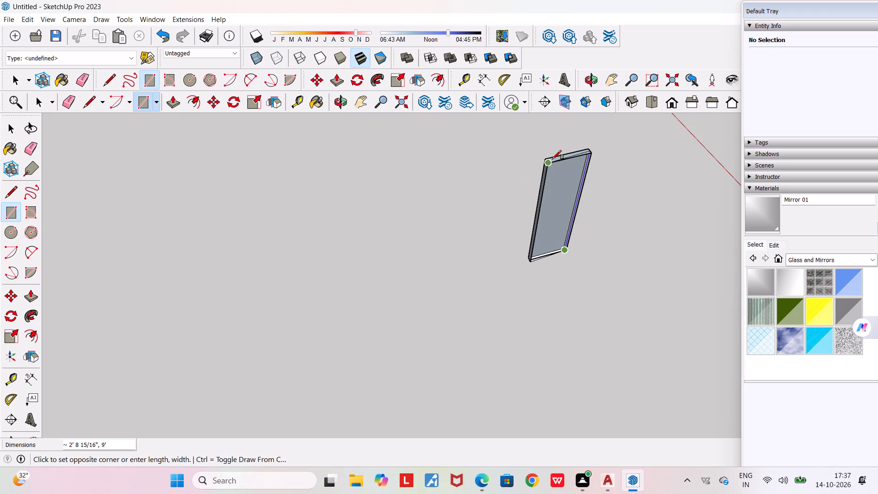
scroll(552, 159, up, 9)
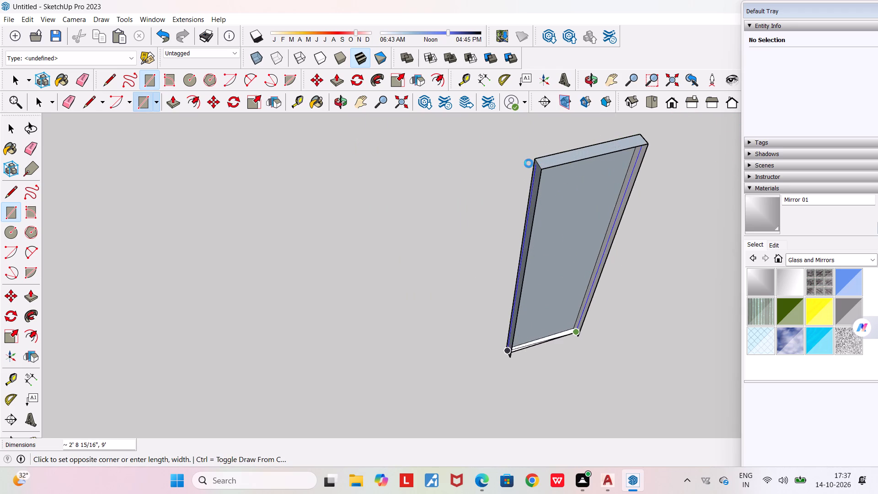
scroll(528, 163, up, 2)
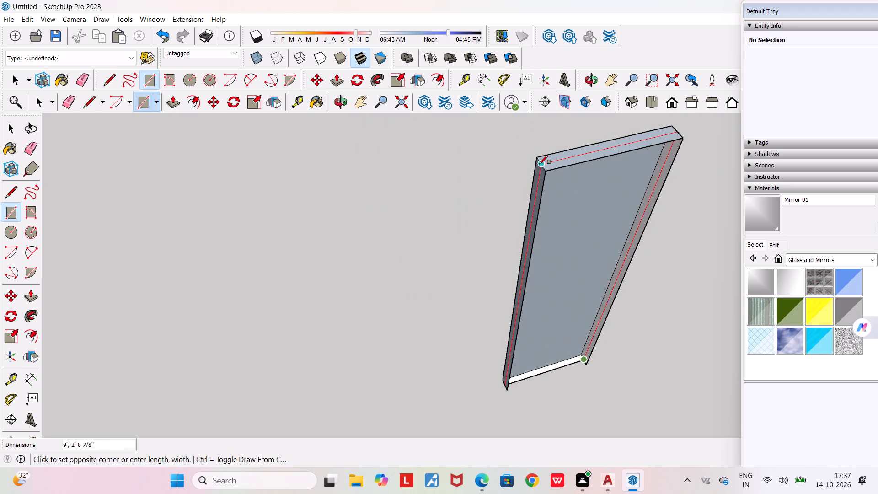
click(539, 164)
Erase the outer frame edges that project beyond the new rectangle, leaving a half-depth door slab.
middle_drag(543, 183, 466, 155)
scroll(466, 155, down, 4)
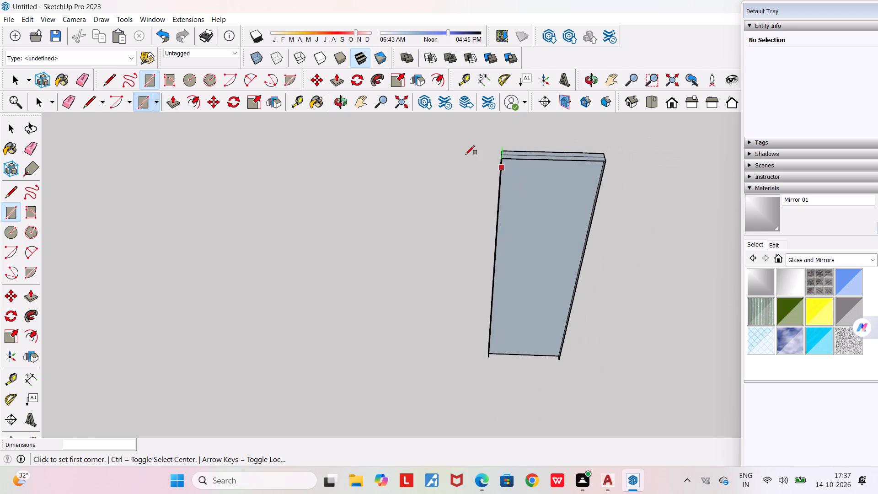
middle_drag(573, 303, 304, 329)
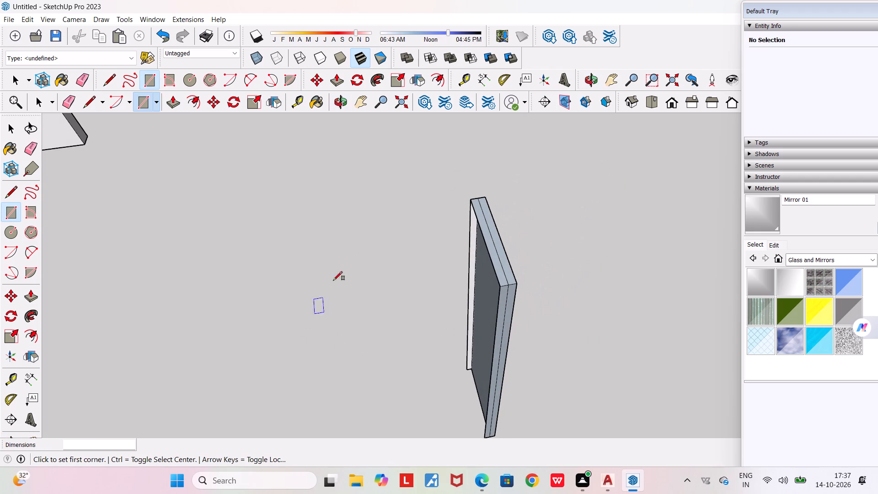
click(64, 103)
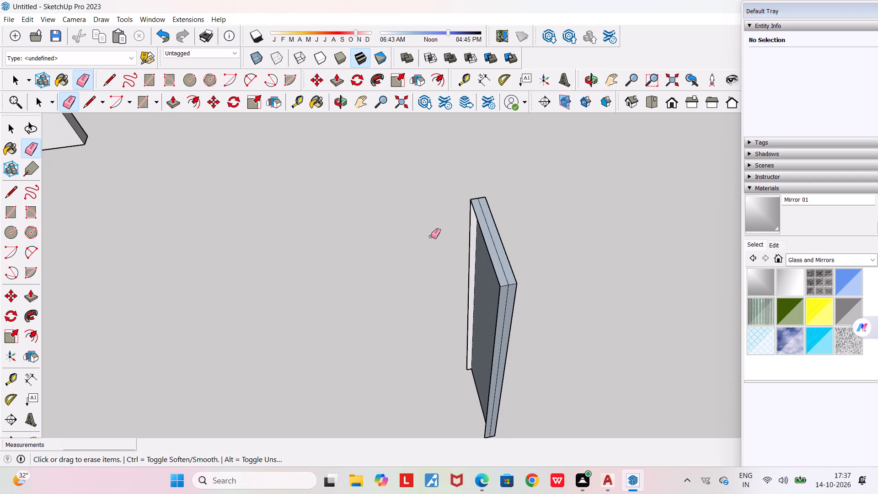
drag(474, 203, 469, 198)
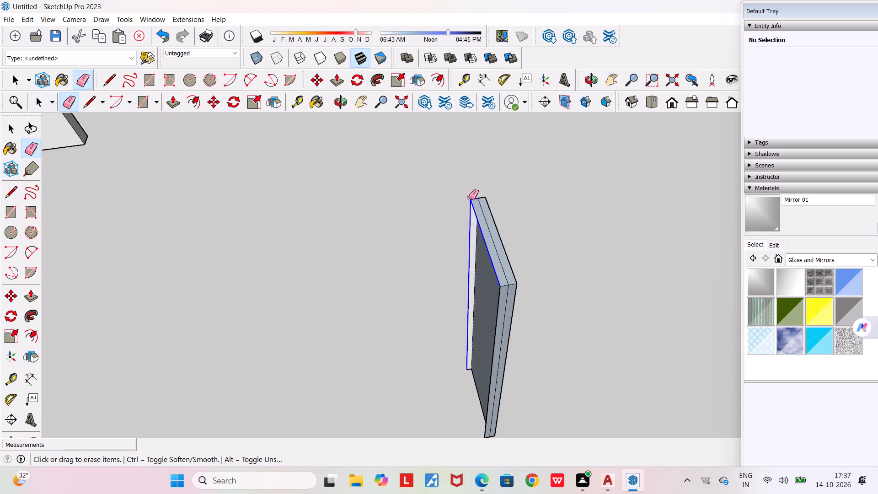
drag(469, 198, 466, 201)
middle_drag(453, 230, 559, 264)
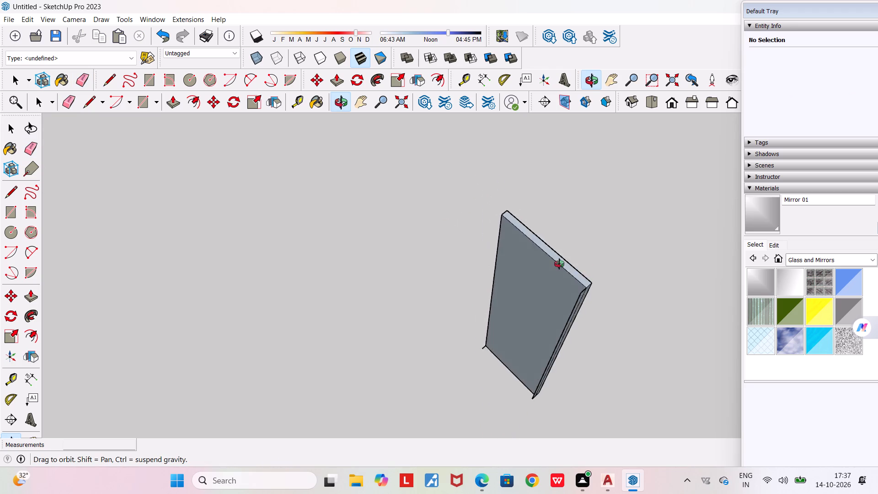
middle_drag(559, 264, 691, 244)
middle_drag(595, 291, 794, 291)
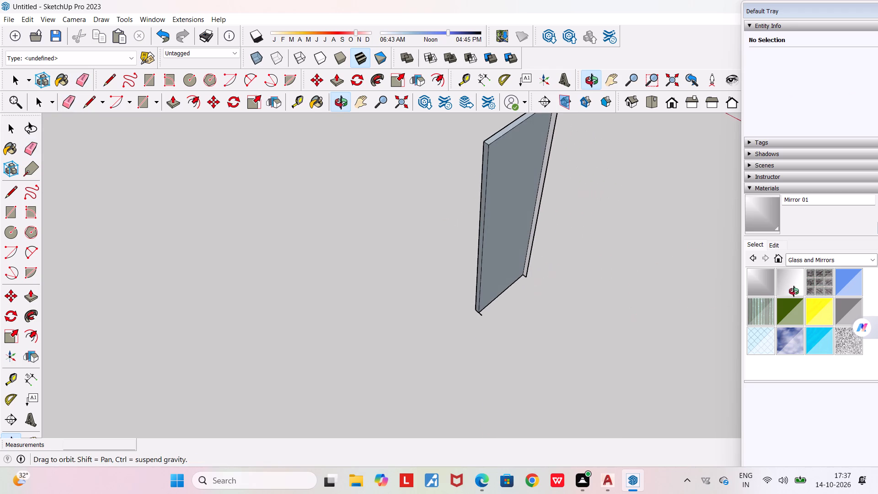
middle_drag(794, 291, 793, 291)
scroll(572, 178, up, 4)
scroll(525, 180, up, 4)
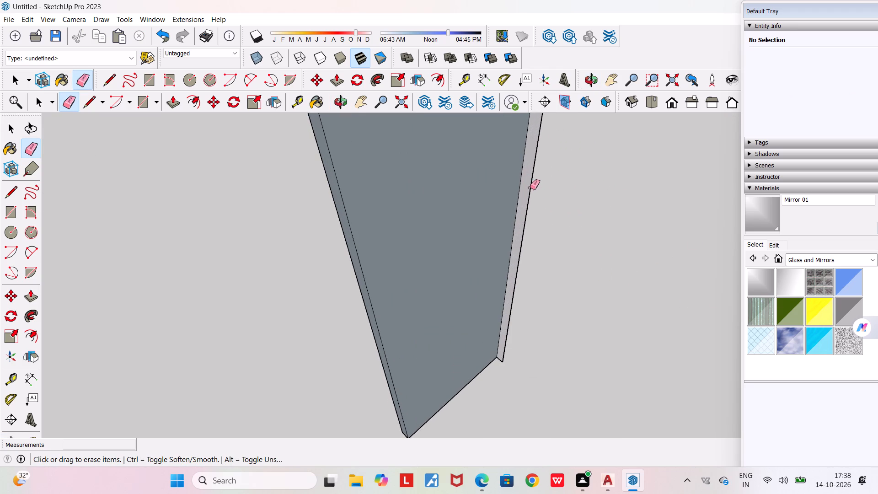
drag(526, 185, 543, 196)
click(504, 357)
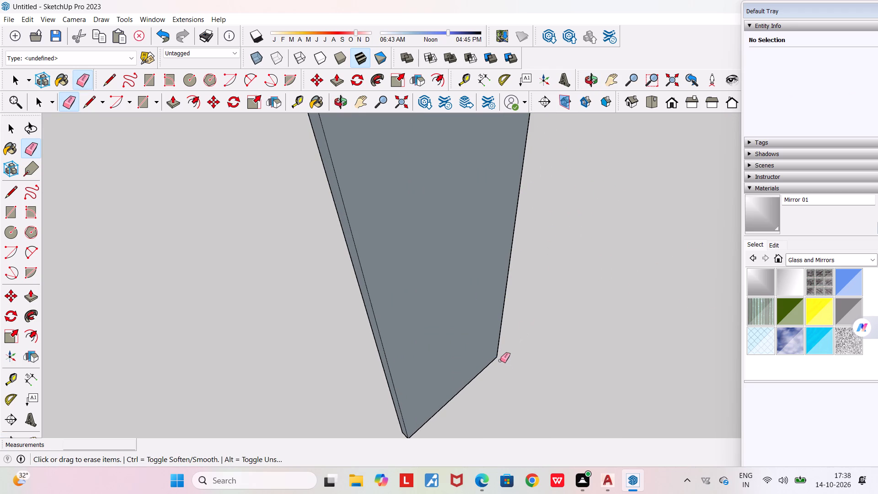
Erase the remaining loose edge stubs at the door slab's corners.
middle_drag(500, 369, 434, 419)
click(375, 412)
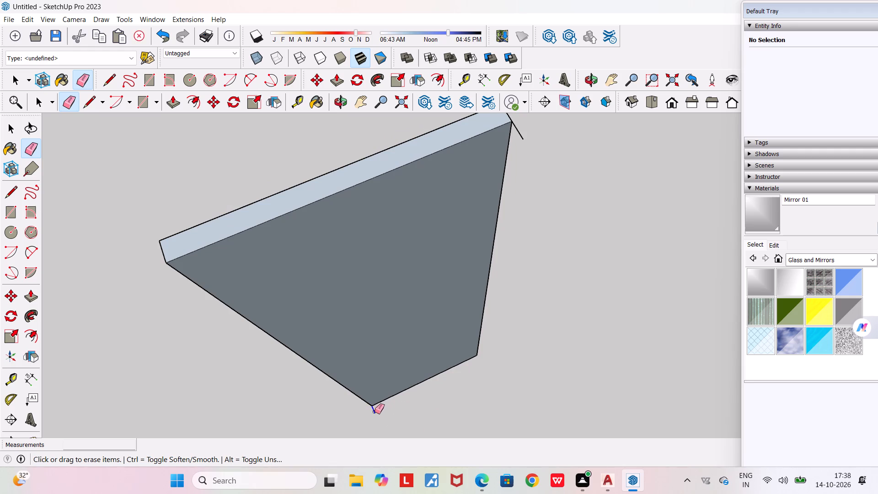
scroll(535, 328, down, 3)
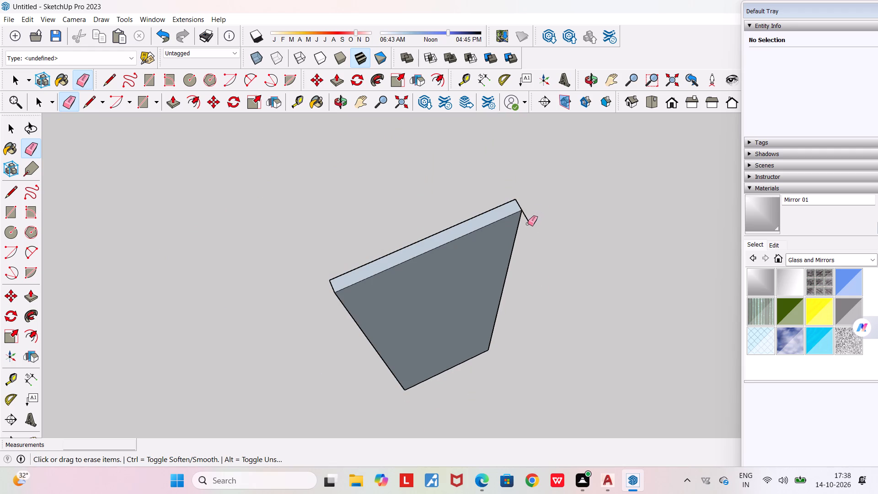
drag(526, 221, 538, 210)
Examine the door slab from all sides and its position relative to the house.
middle_drag(529, 256, 217, 364)
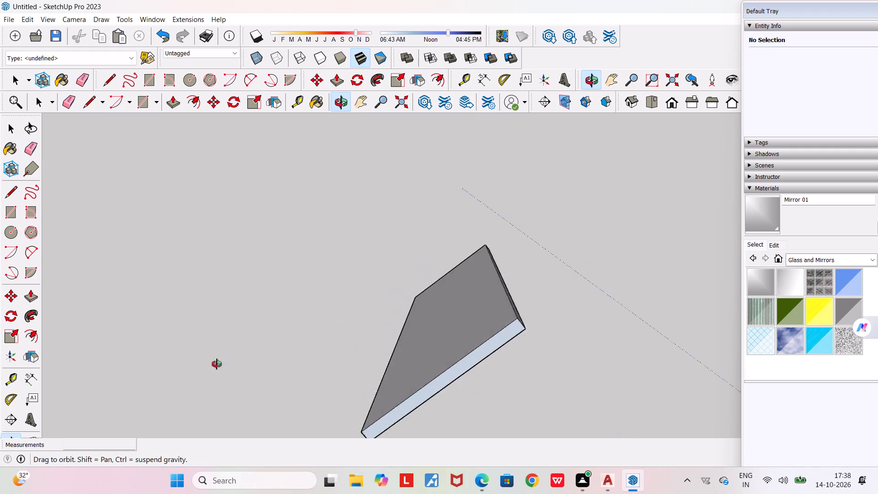
middle_drag(217, 364, 201, 364)
scroll(201, 364, down, 4)
middle_drag(205, 365, 595, 208)
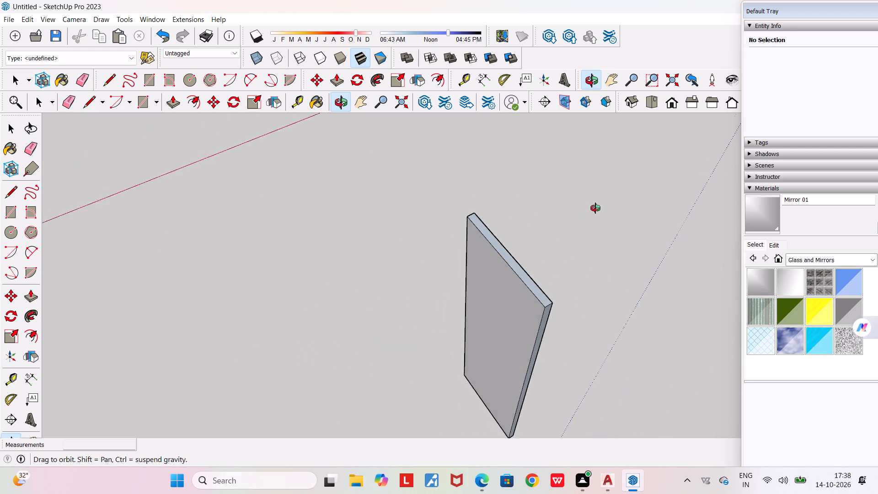
middle_drag(595, 208, 623, 185)
scroll(623, 185, down, 7)
middle_drag(622, 249, 726, 202)
scroll(649, 157, up, 3)
middle_drag(613, 290, 687, 274)
scroll(689, 274, down, 7)
middle_drag(672, 222, 651, 210)
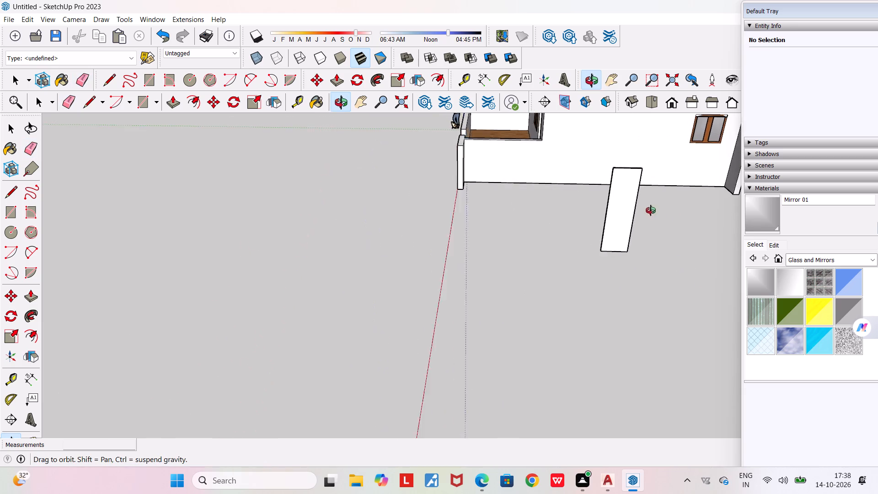
middle_drag(651, 210, 509, 256)
scroll(577, 165, down, 1)
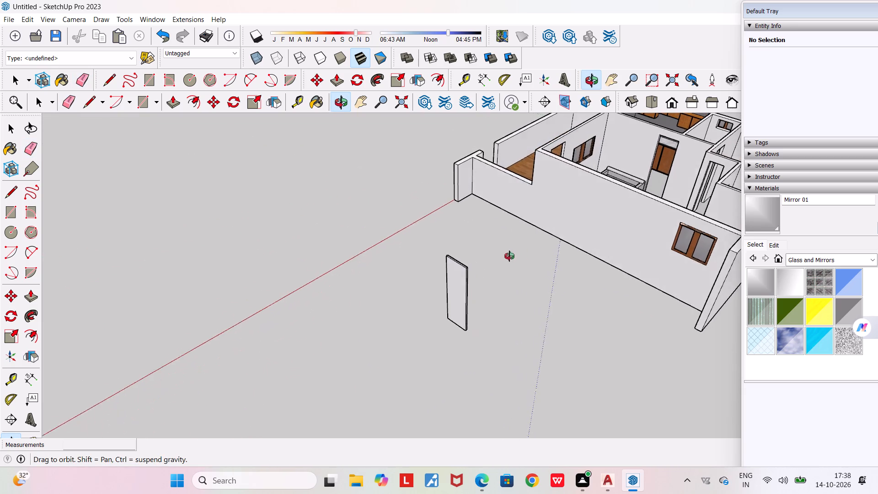
middle_drag(509, 256, 509, 255)
scroll(458, 303, up, 4)
middle_drag(458, 303, 447, 256)
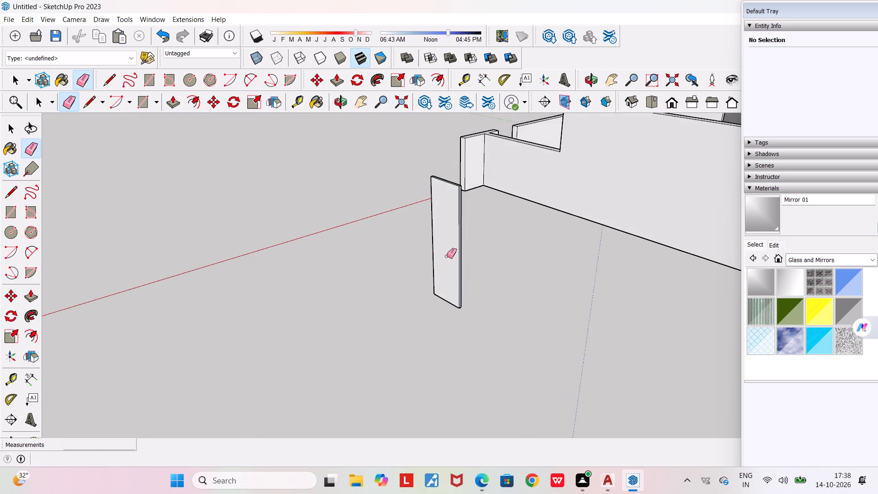
scroll(447, 256, up, 5)
key(space)
middle_drag(428, 349, 507, 347)
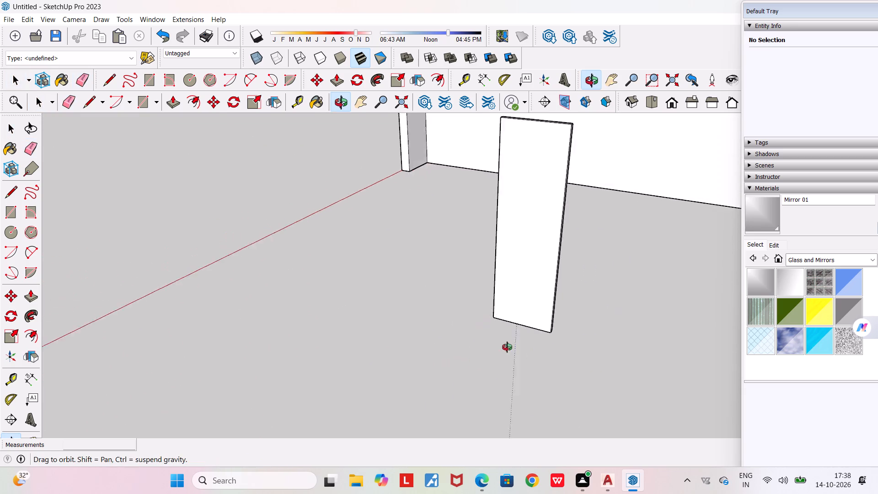
middle_drag(507, 347, 515, 344)
scroll(515, 344, down, 4)
middle_drag(620, 226, 635, 166)
middle_drag(490, 415, 671, 483)
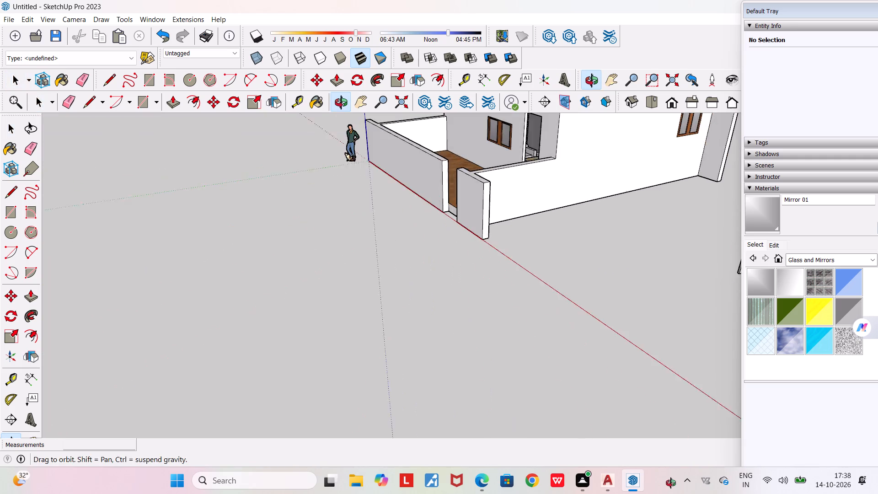
Offset the outline of the door slab's front face inward about 2 1/8" to form a border.
middle_drag(671, 483, 667, 482)
middle_drag(536, 361, 341, 369)
scroll(341, 370, down, 1)
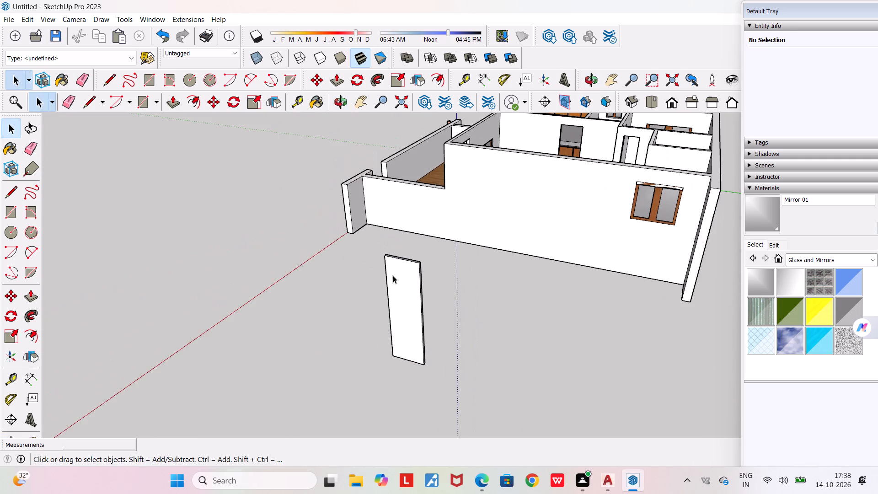
middle_drag(394, 267, 392, 218)
scroll(392, 220, up, 5)
middle_drag(417, 258, 467, 287)
scroll(521, 345, up, 3)
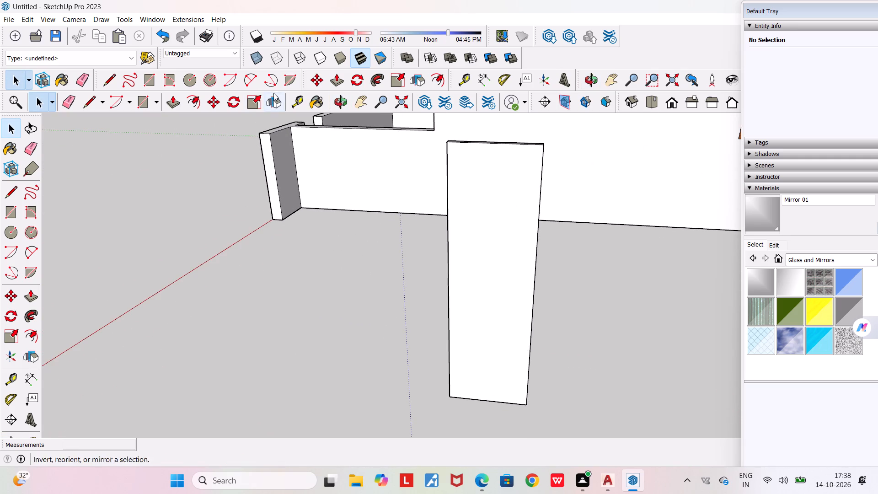
click(198, 105)
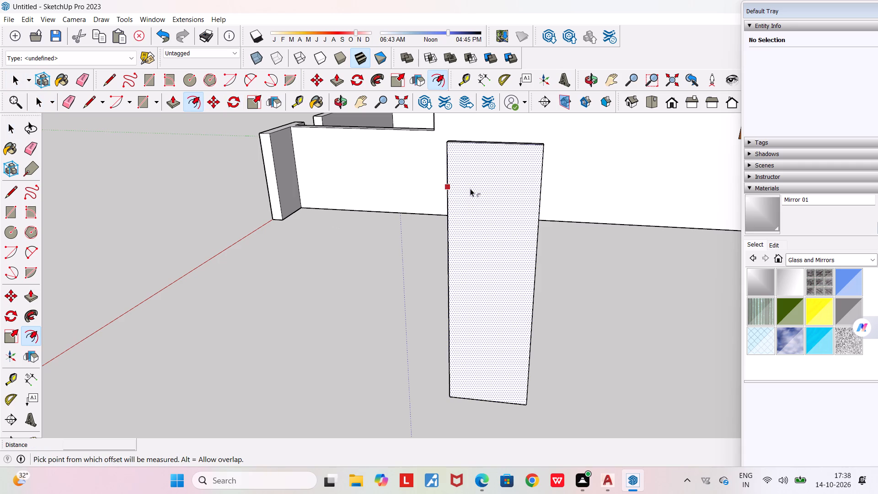
click(476, 191)
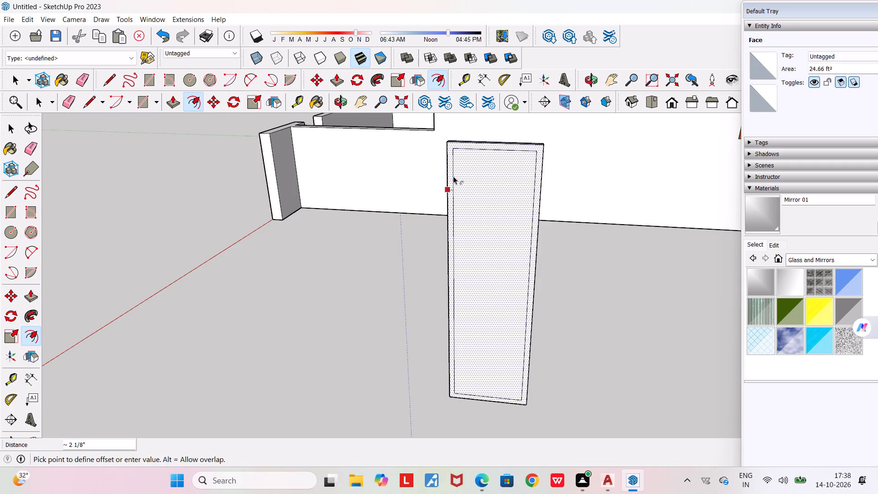
click(453, 176)
Paint the inner panel and the border of the door's front face with Wood Veneer 01.
scroll(467, 236, up, 3)
scroll(467, 236, down, 2)
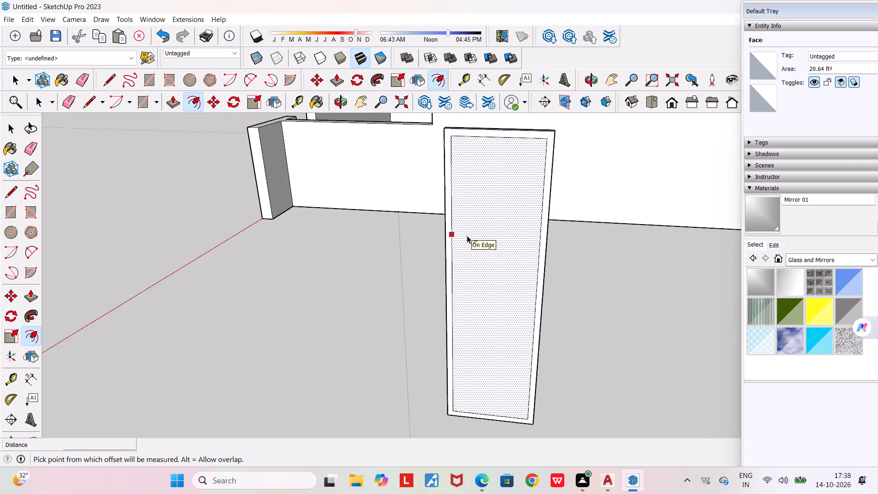
scroll(467, 236, down, 2)
scroll(467, 236, up, 2)
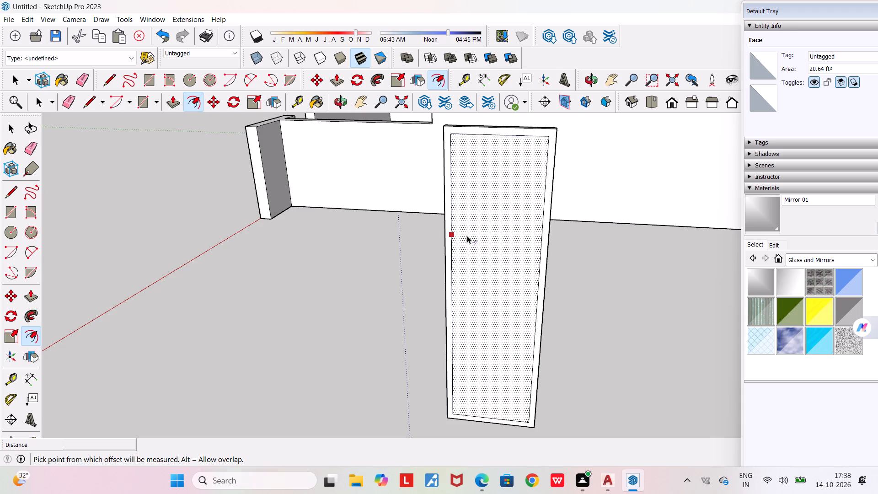
scroll(467, 236, up, 2)
middle_drag(467, 236, 526, 282)
scroll(526, 282, down, 4)
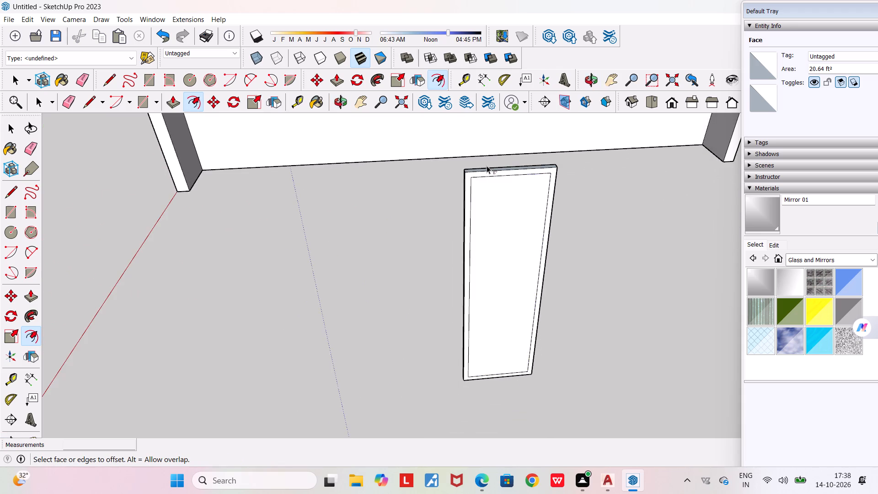
scroll(486, 166, up, 5)
scroll(478, 167, down, 5)
scroll(379, 171, up, 2)
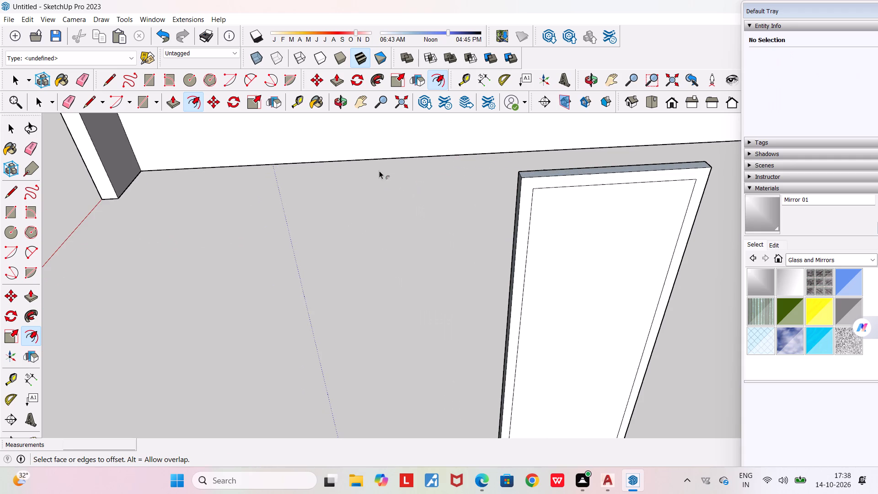
click(321, 100)
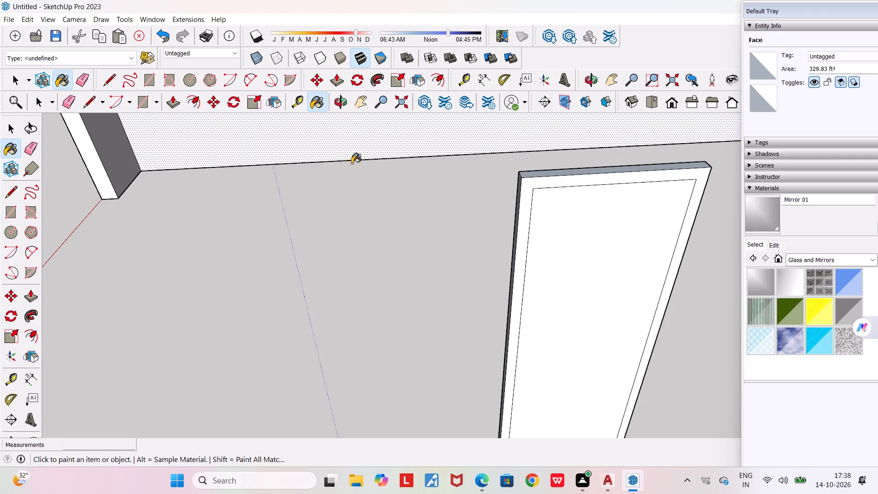
click(750, 263)
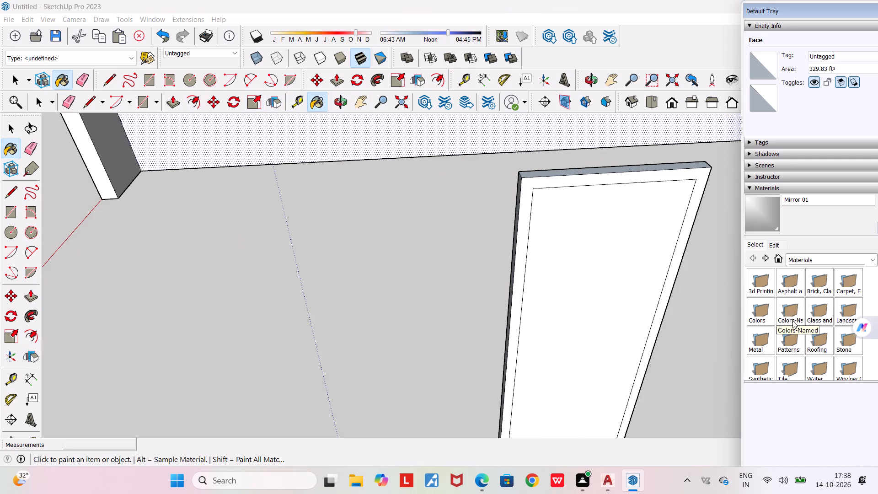
scroll(792, 321, down, 5)
click(771, 282)
click(812, 337)
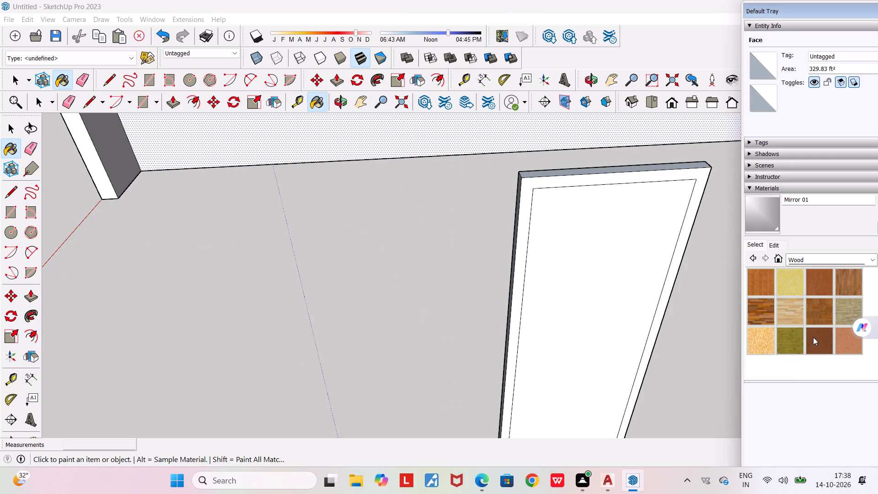
click(557, 270)
scroll(534, 247, up, 3)
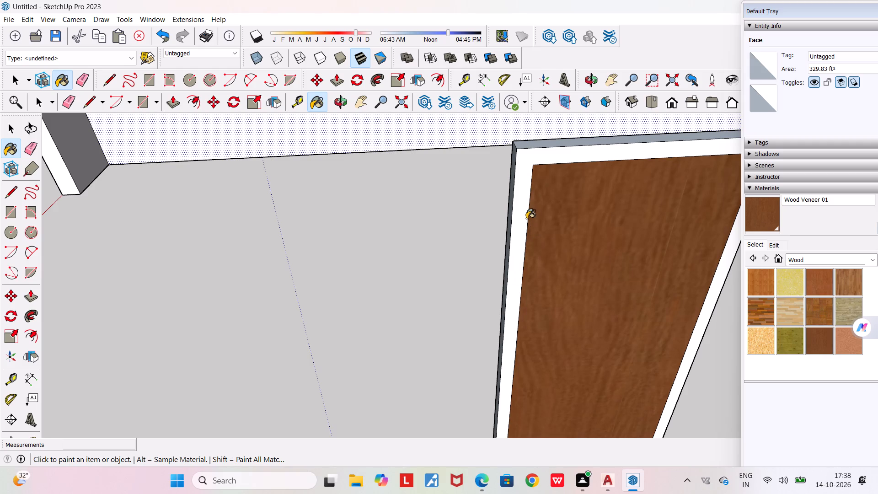
click(523, 216)
Paint the door's back, side, top and bottom faces with Wood Veneer 01.
middle_drag(551, 207, 516, 187)
scroll(516, 187, down, 4)
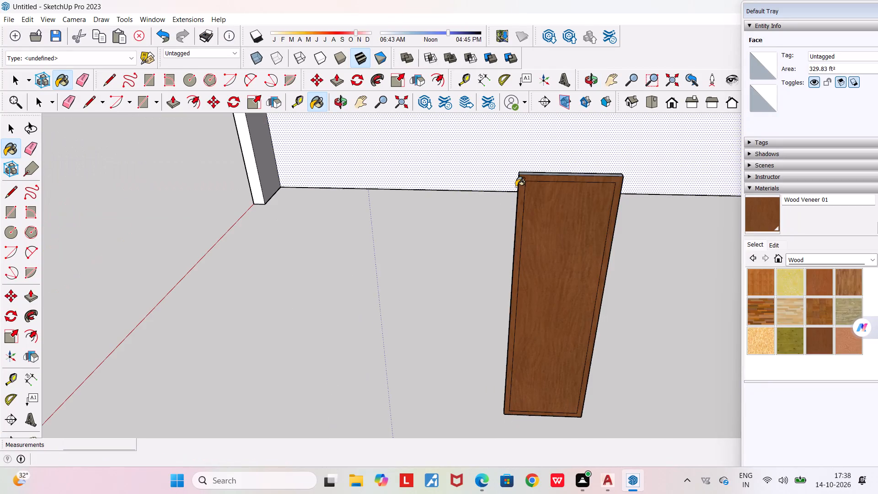
middle_drag(548, 226, 141, 238)
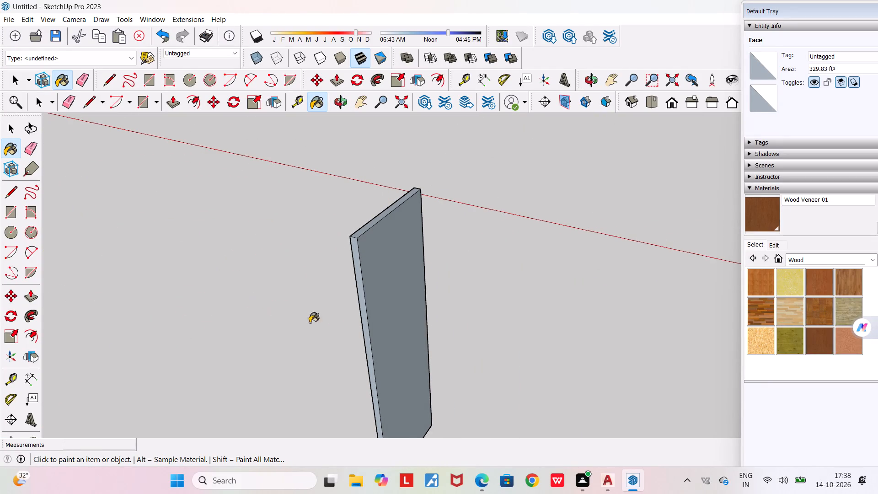
middle_drag(356, 294, 514, 214)
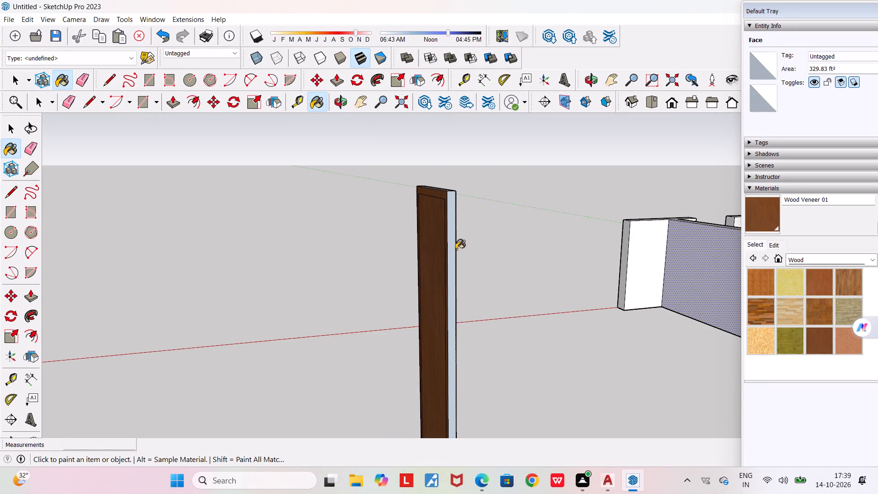
middle_drag(468, 270, 427, 283)
click(295, 265)
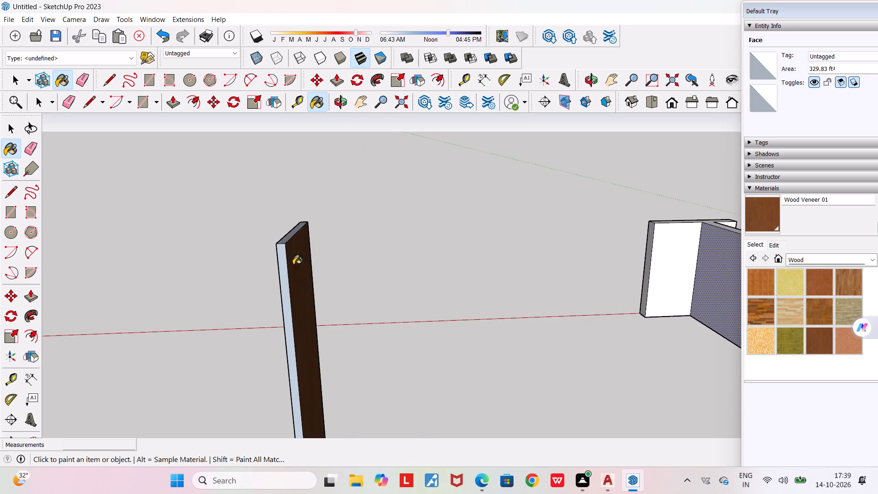
click(282, 259)
click(288, 241)
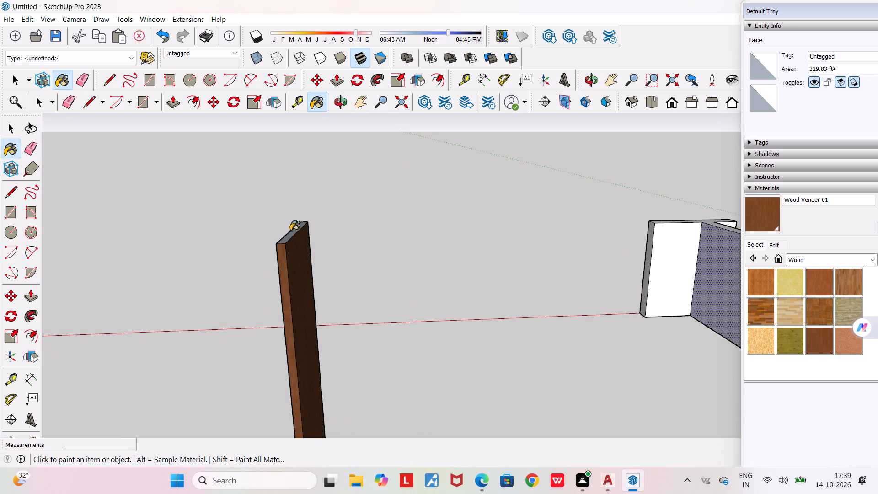
click(290, 231)
click(294, 234)
click(285, 239)
middle_drag(300, 249, 243, 286)
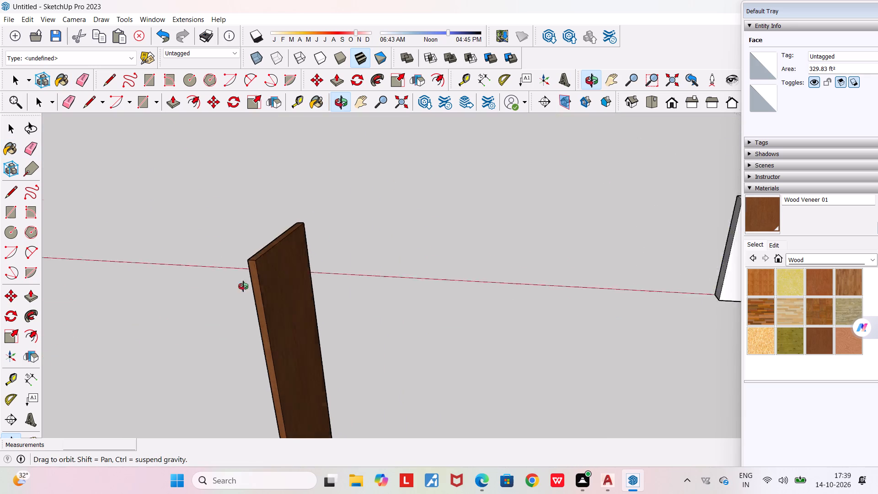
middle_drag(243, 286, 26, 384)
middle_drag(303, 296, 91, 356)
scroll(473, 195, up, 8)
click(436, 230)
Examine the wood-painted door from below, behind and in front to check its faces.
middle_drag(455, 251, 381, 315)
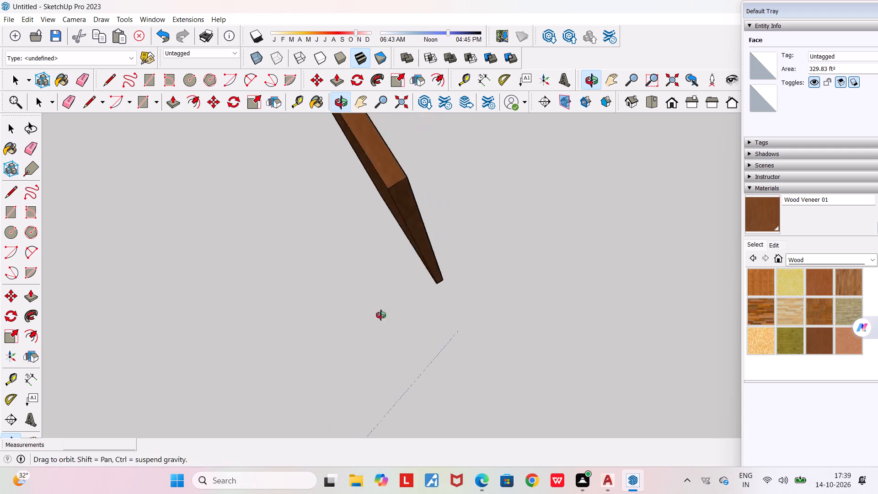
middle_drag(381, 315, 292, 344)
scroll(292, 344, down, 5)
middle_drag(291, 336, 616, 202)
scroll(616, 202, down, 11)
middle_drag(620, 264, 584, 270)
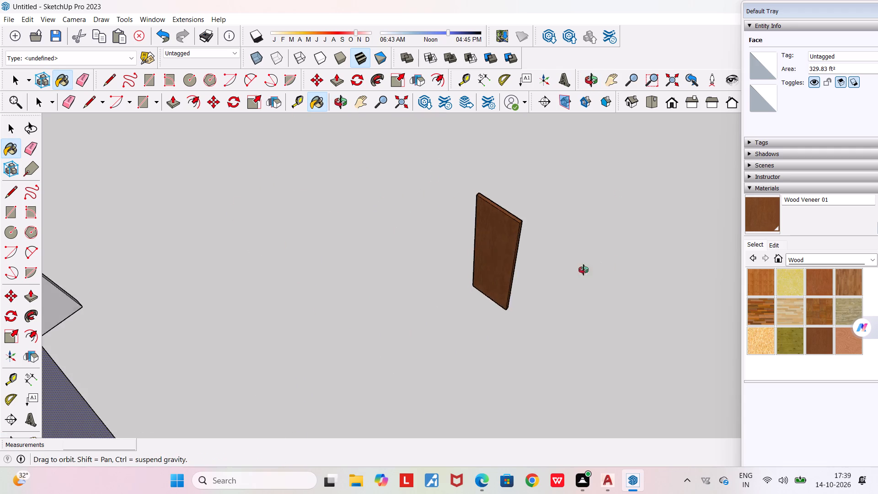
middle_drag(584, 270, 140, 193)
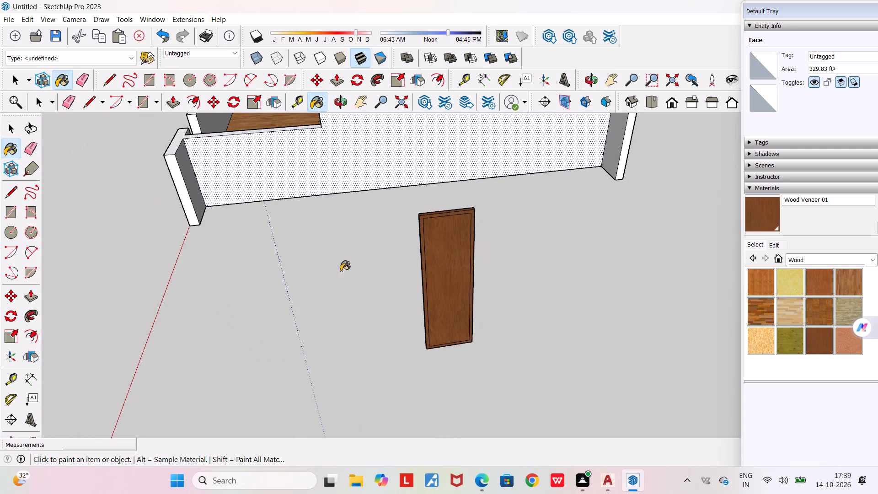
middle_drag(427, 243, 359, 236)
scroll(378, 250, up, 3)
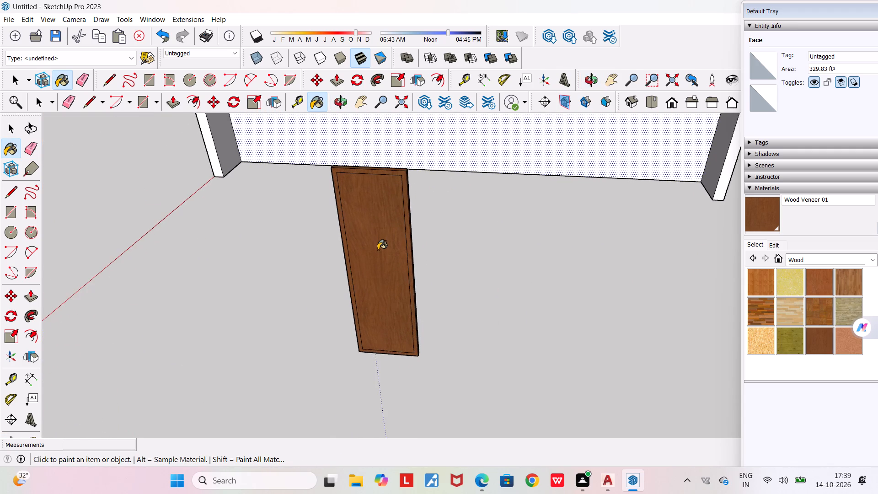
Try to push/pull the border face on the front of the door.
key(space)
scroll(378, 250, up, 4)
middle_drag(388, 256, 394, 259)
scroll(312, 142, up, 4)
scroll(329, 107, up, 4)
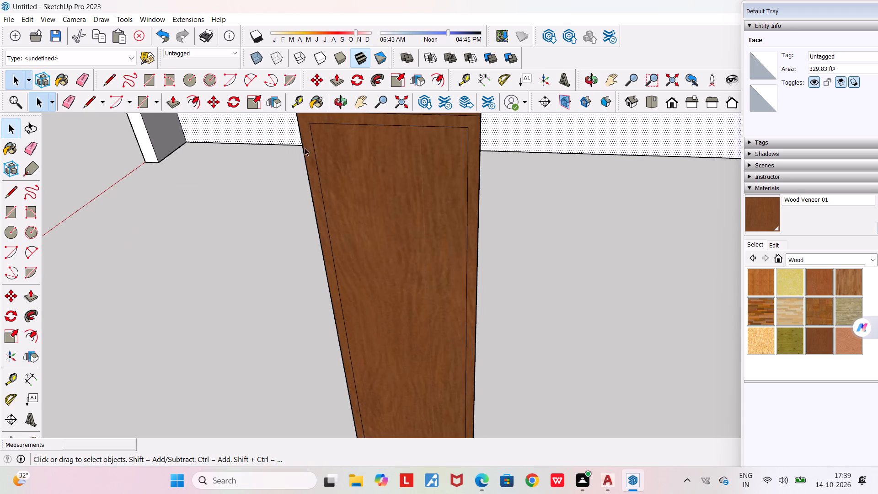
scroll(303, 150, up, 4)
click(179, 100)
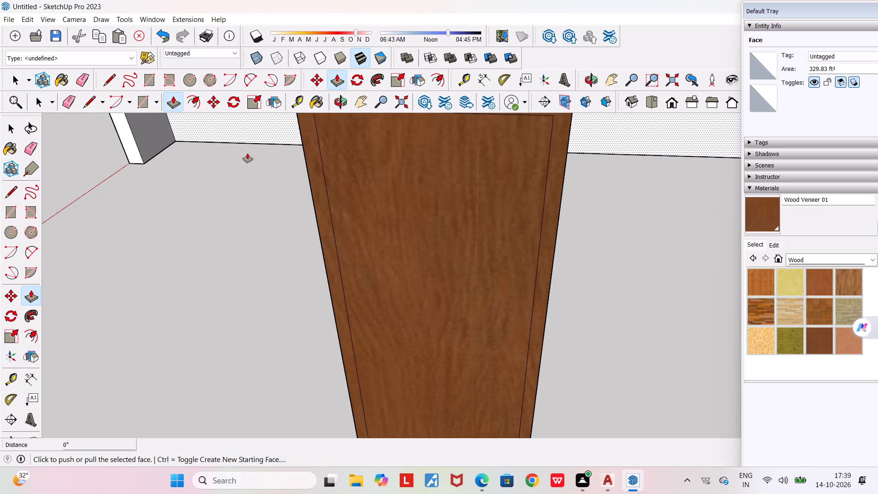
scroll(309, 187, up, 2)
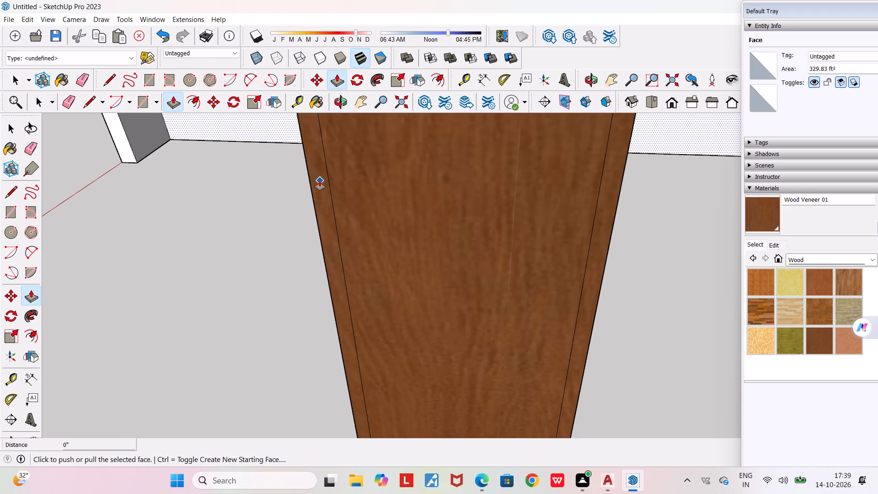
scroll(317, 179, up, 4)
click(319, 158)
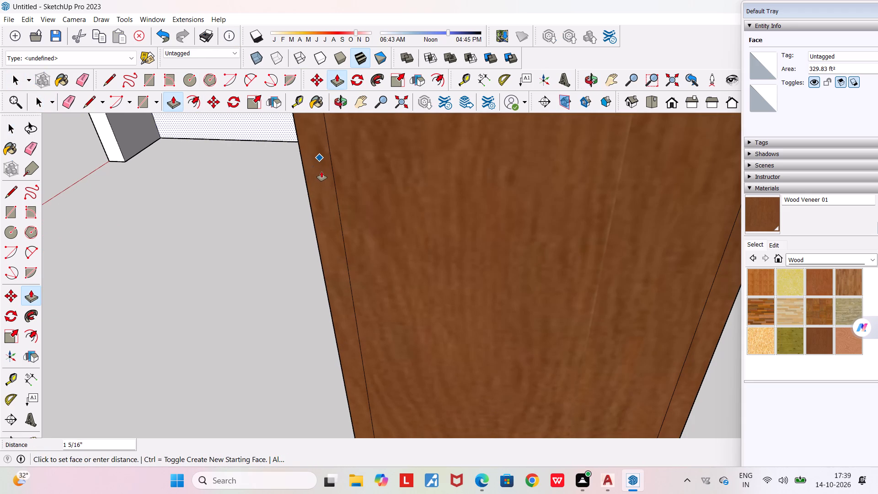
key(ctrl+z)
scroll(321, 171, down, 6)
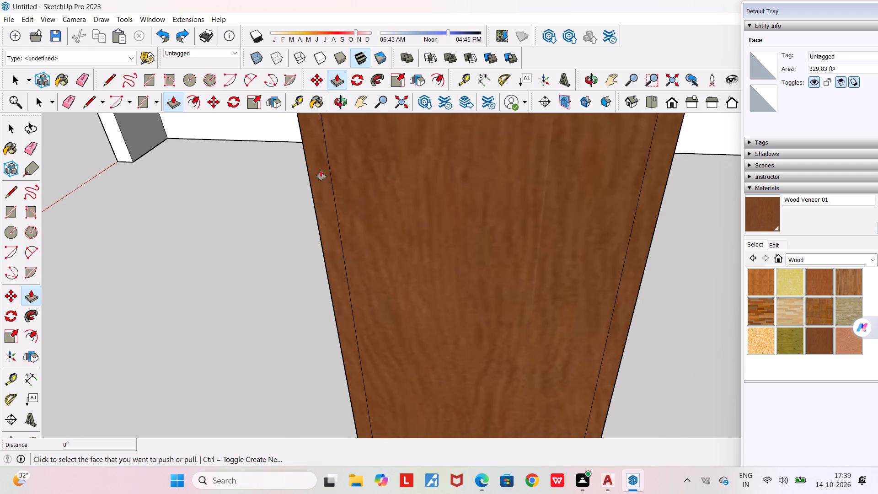
Push/Pull the door's front border face outward 9/16" so the inner panel sits recessed.
middle_drag(311, 189, 419, 149)
scroll(419, 149, down, 9)
middle_drag(400, 231, 348, 224)
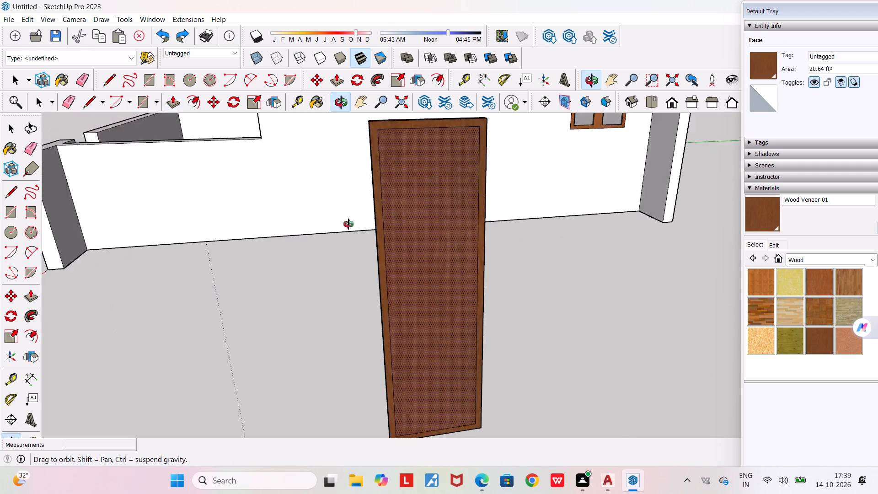
middle_drag(348, 224, 313, 229)
scroll(421, 124, up, 6)
click(421, 118)
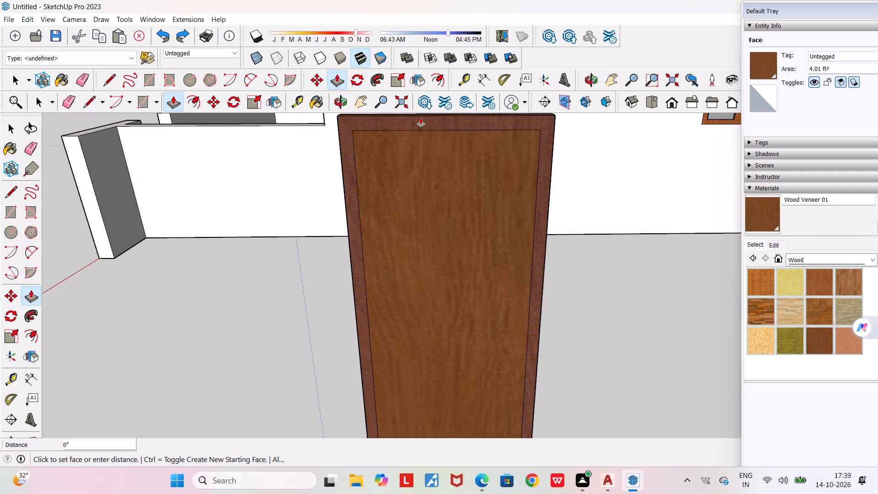
middle_drag(419, 118, 457, 124)
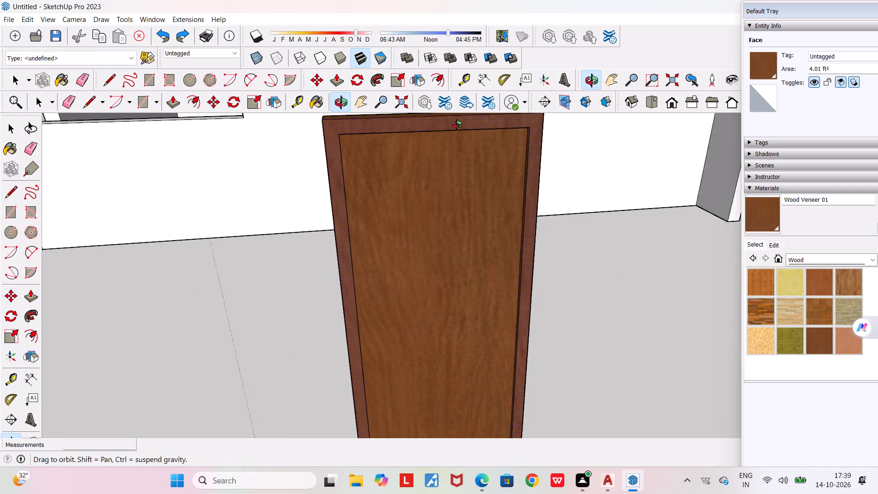
middle_drag(457, 124, 495, 140)
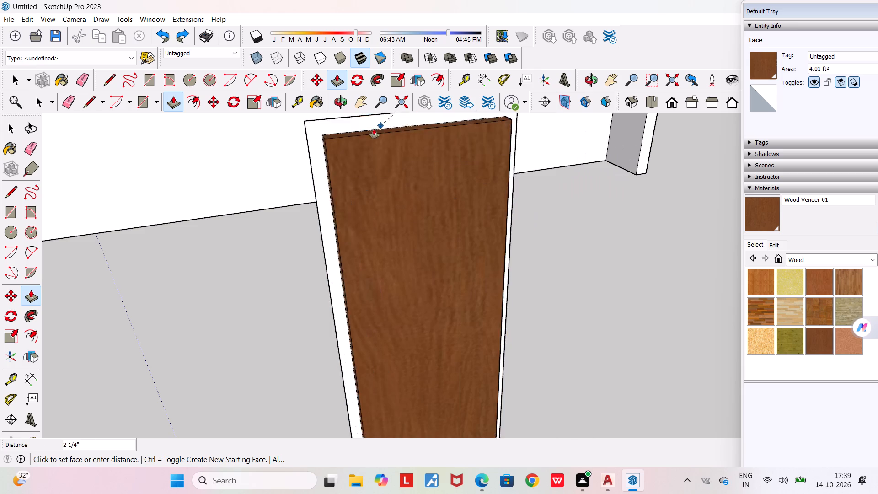
middle_drag(351, 143, 418, 142)
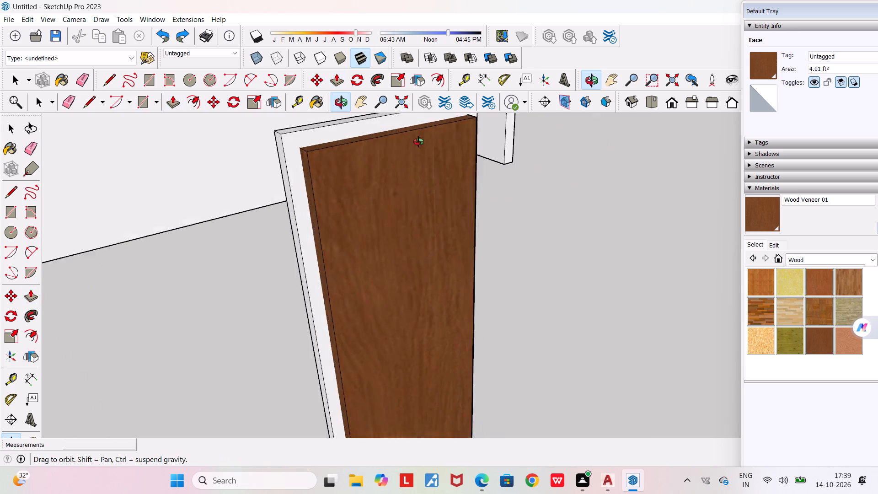
middle_drag(418, 142, 485, 114)
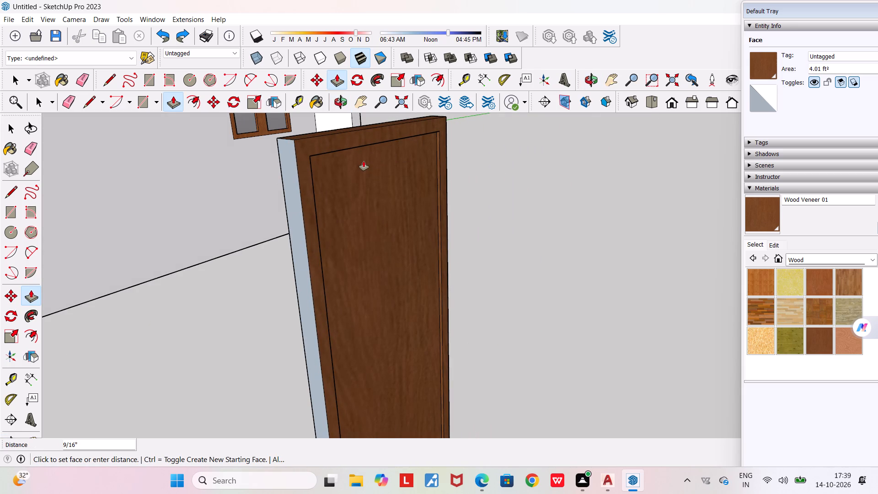
click(364, 161)
middle_drag(383, 202, 264, 148)
scroll(264, 148, down, 5)
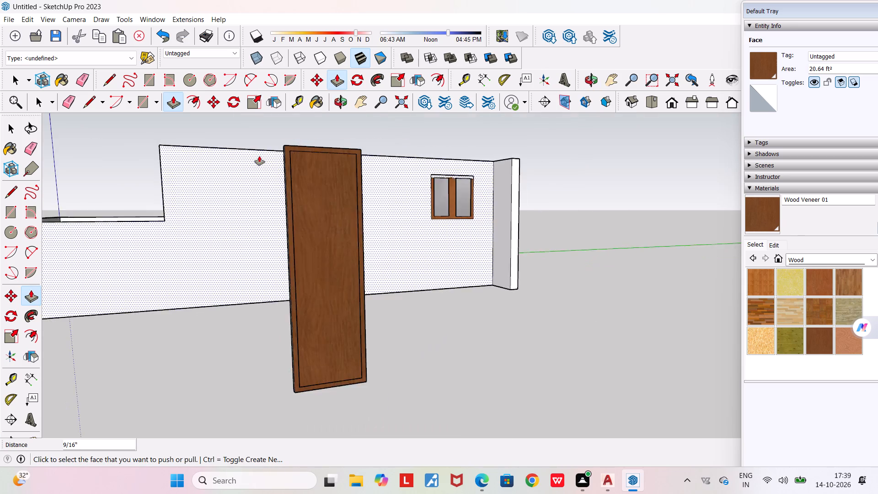
scroll(259, 156, down, 2)
middle_drag(280, 286, 227, 370)
scroll(227, 370, down, 3)
key(space)
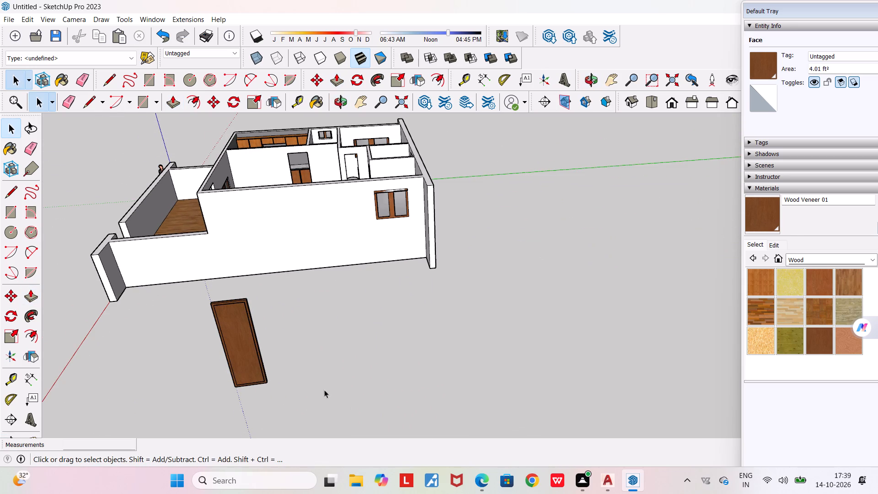
Select the whole wood-veneer door and rotate it 90° about its bottom corner in the horizontal plane.
click(327, 377)
scroll(263, 368, up, 3)
double_click(266, 385)
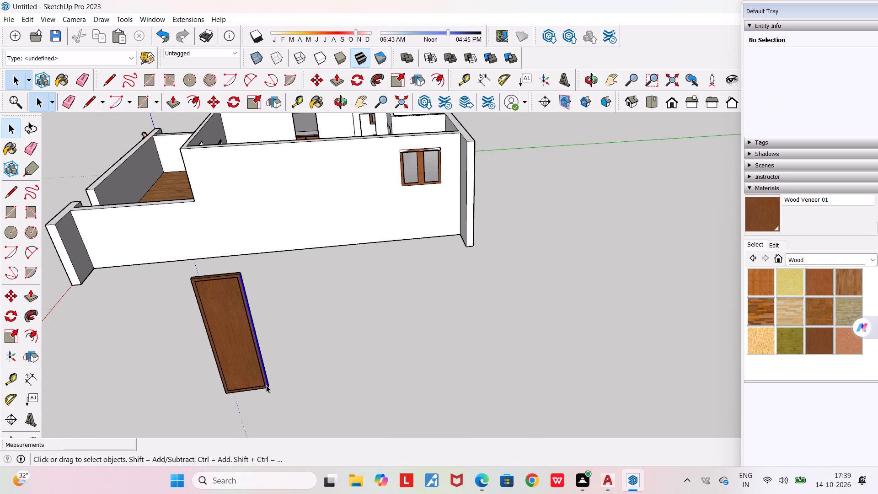
double_click(266, 385)
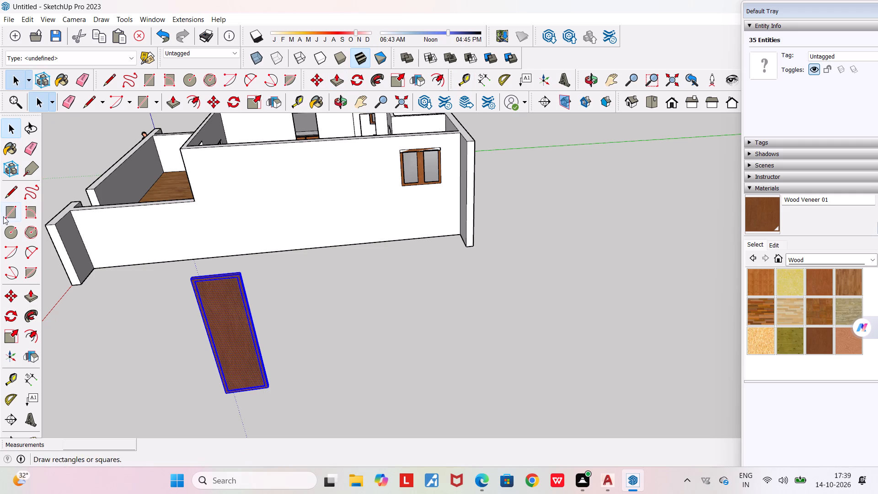
click(17, 315)
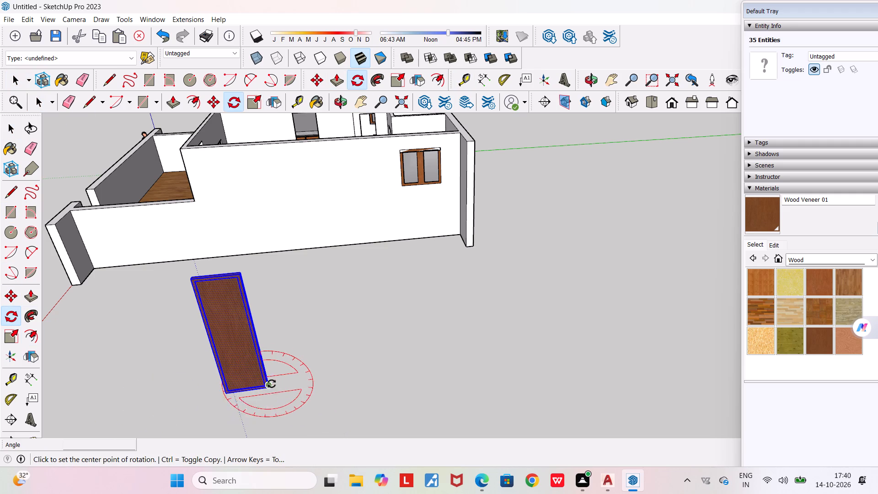
click(273, 384)
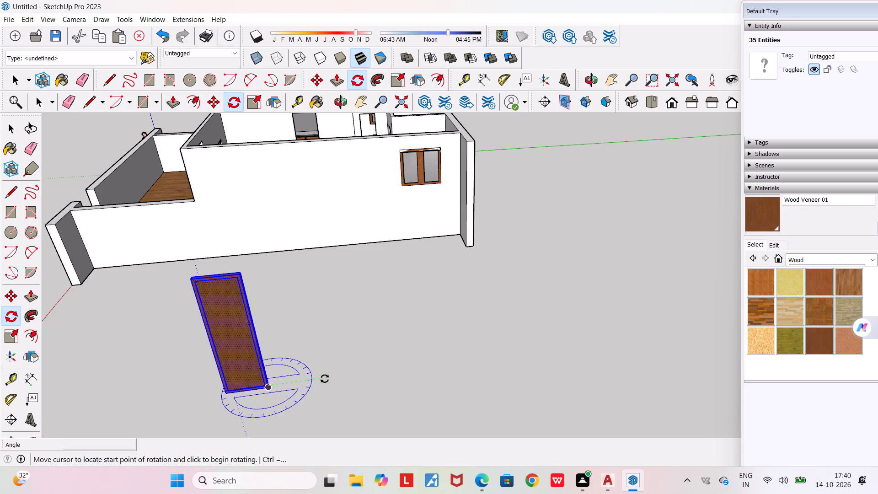
click(325, 379)
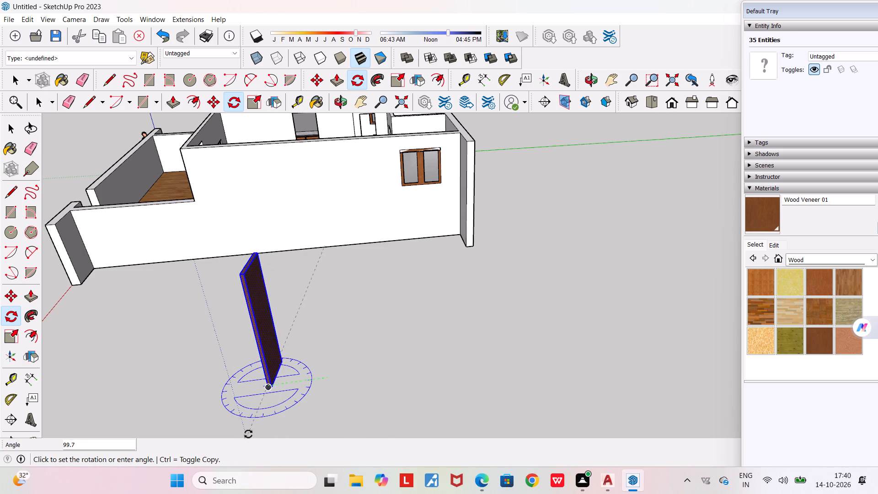
click(261, 424)
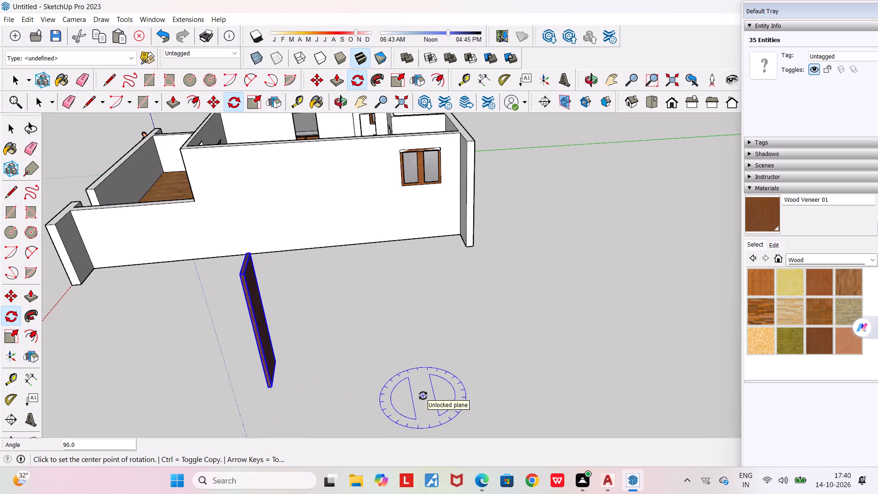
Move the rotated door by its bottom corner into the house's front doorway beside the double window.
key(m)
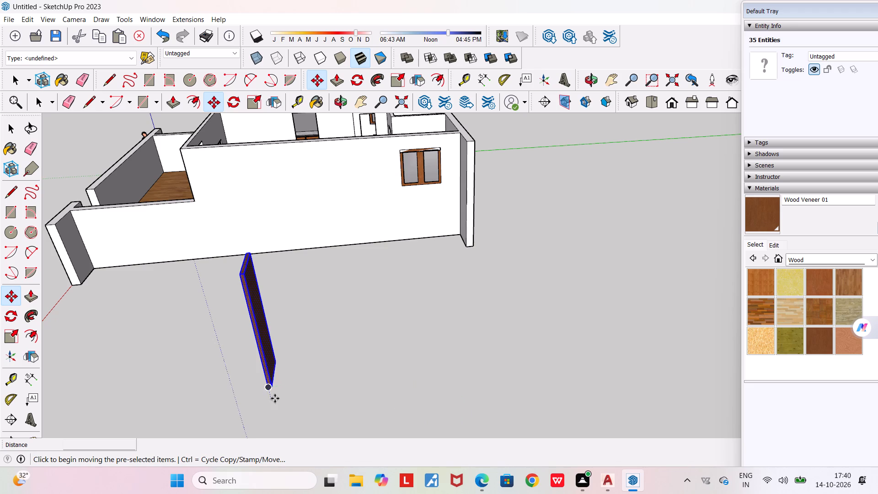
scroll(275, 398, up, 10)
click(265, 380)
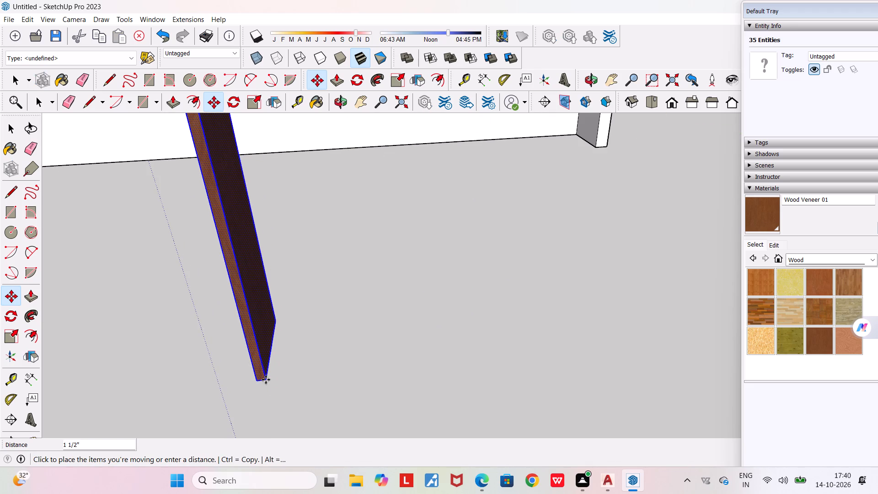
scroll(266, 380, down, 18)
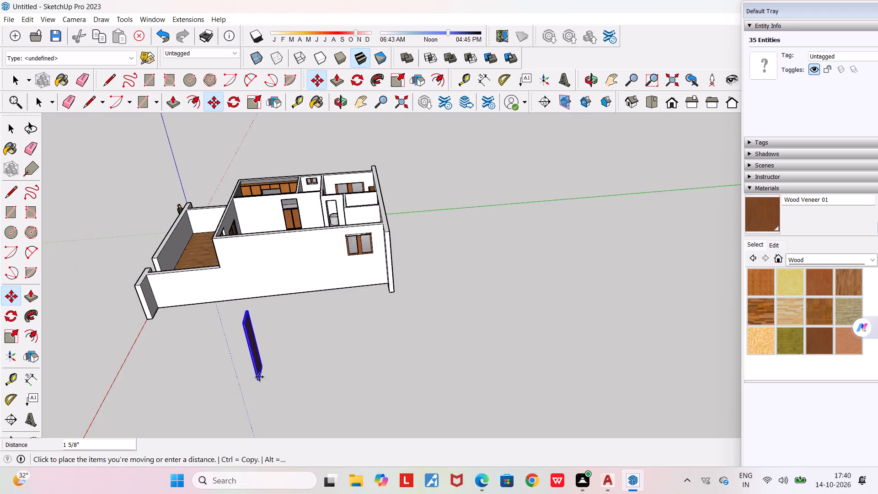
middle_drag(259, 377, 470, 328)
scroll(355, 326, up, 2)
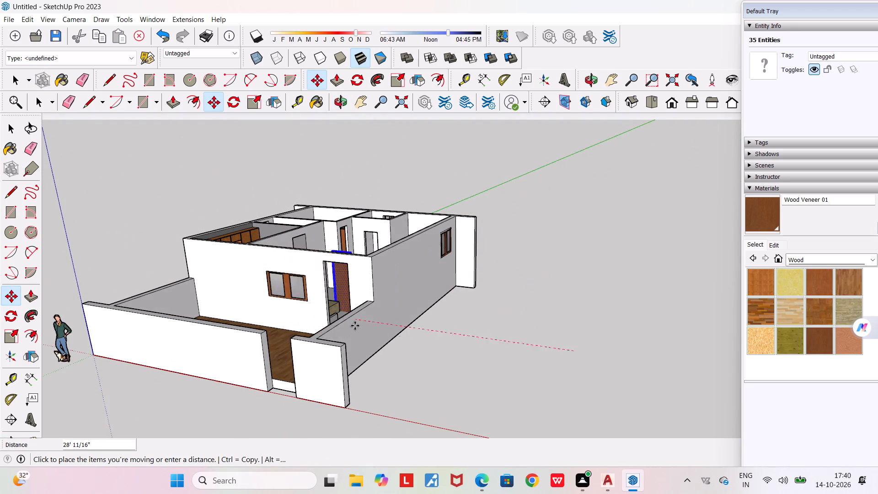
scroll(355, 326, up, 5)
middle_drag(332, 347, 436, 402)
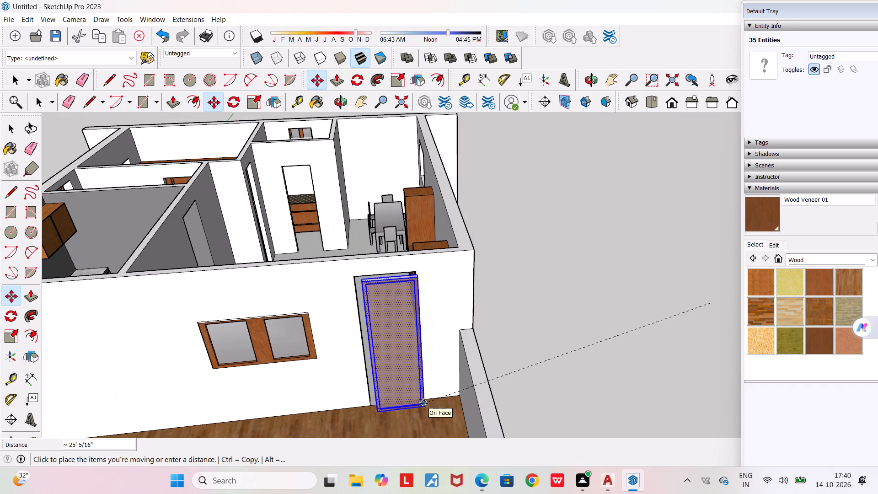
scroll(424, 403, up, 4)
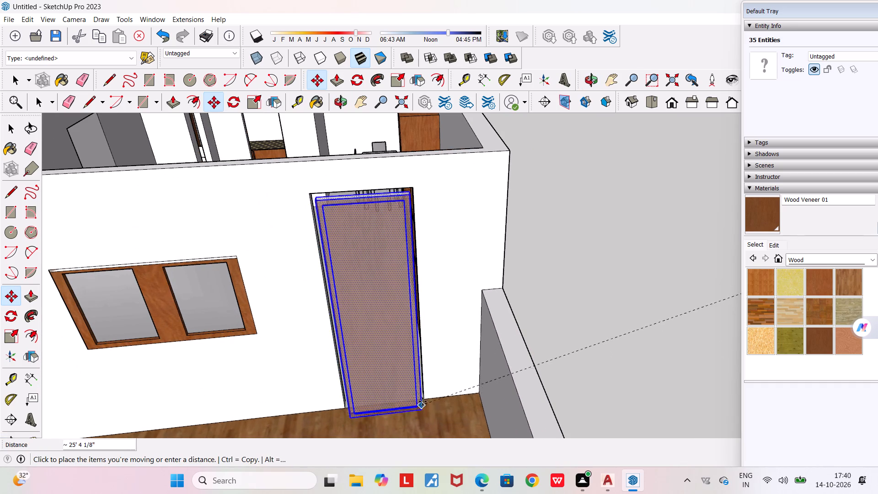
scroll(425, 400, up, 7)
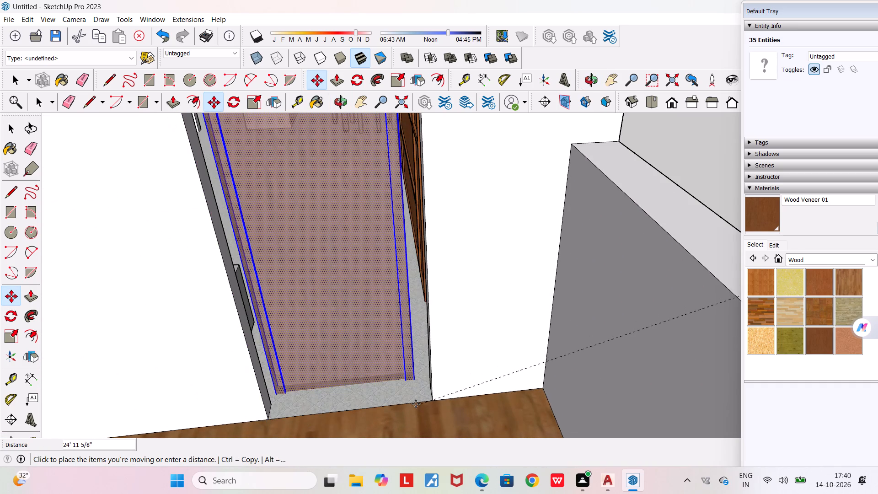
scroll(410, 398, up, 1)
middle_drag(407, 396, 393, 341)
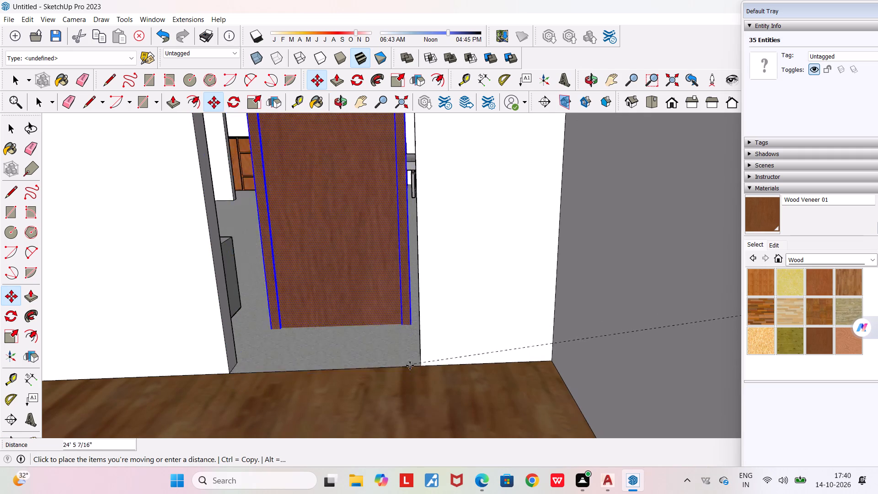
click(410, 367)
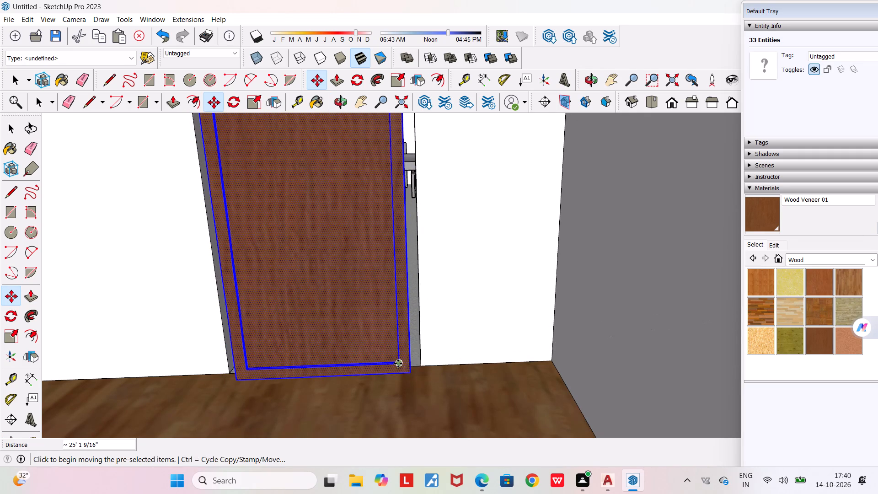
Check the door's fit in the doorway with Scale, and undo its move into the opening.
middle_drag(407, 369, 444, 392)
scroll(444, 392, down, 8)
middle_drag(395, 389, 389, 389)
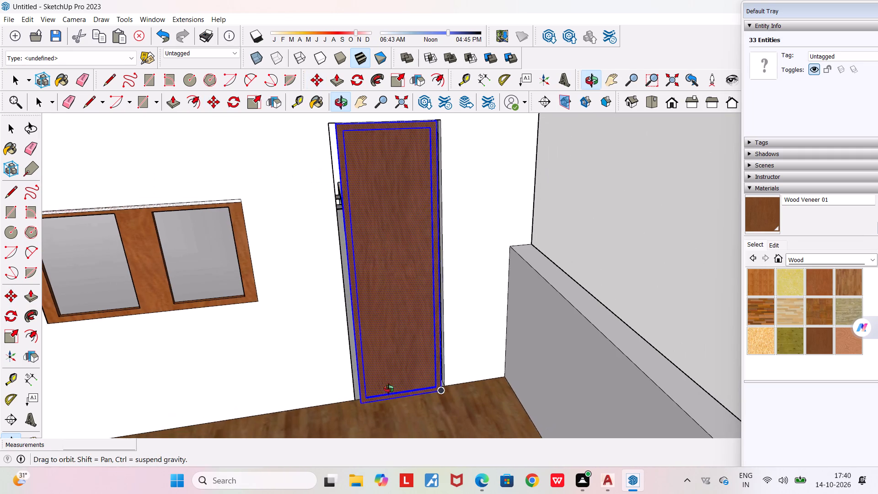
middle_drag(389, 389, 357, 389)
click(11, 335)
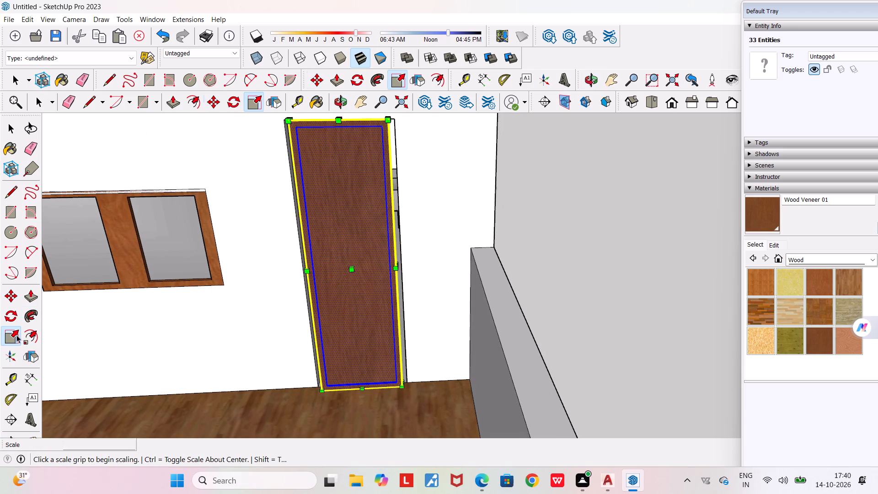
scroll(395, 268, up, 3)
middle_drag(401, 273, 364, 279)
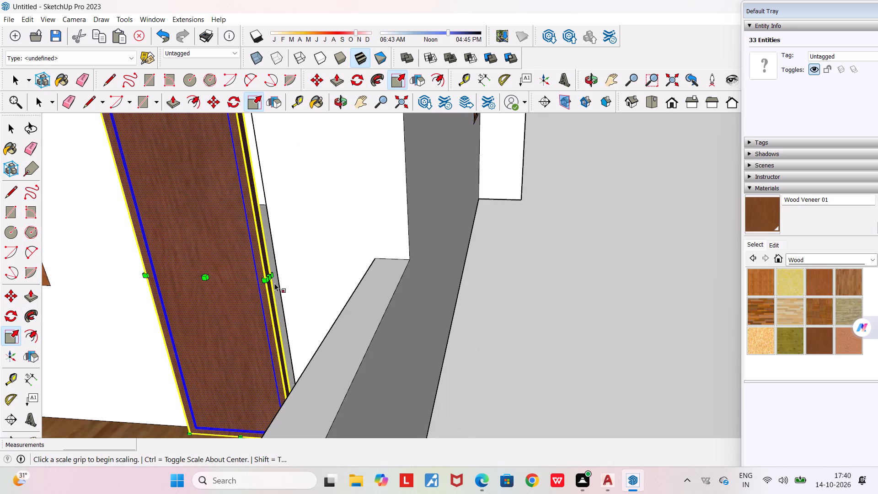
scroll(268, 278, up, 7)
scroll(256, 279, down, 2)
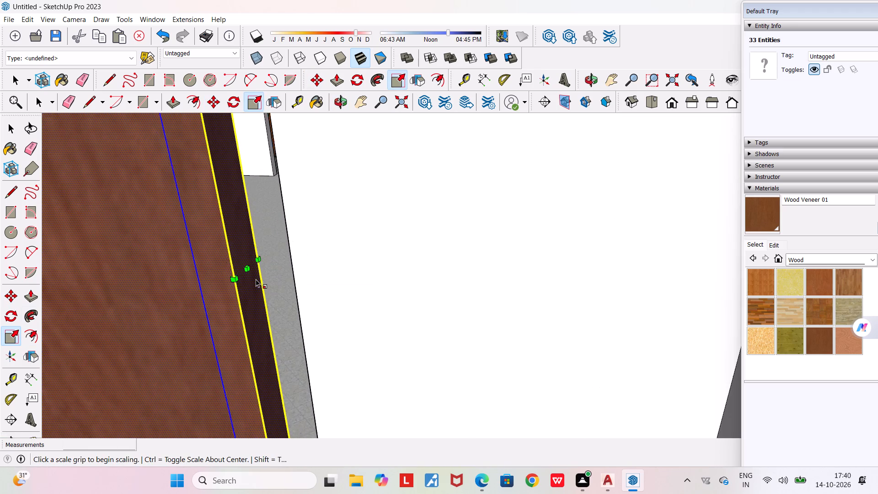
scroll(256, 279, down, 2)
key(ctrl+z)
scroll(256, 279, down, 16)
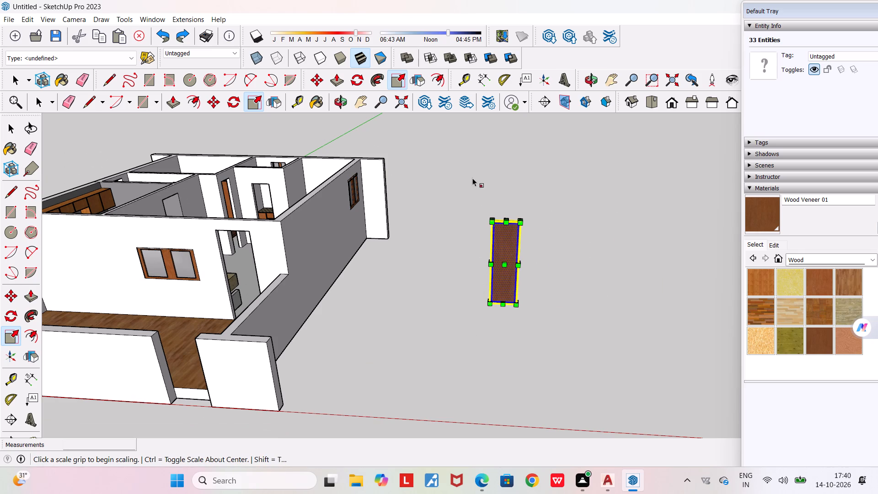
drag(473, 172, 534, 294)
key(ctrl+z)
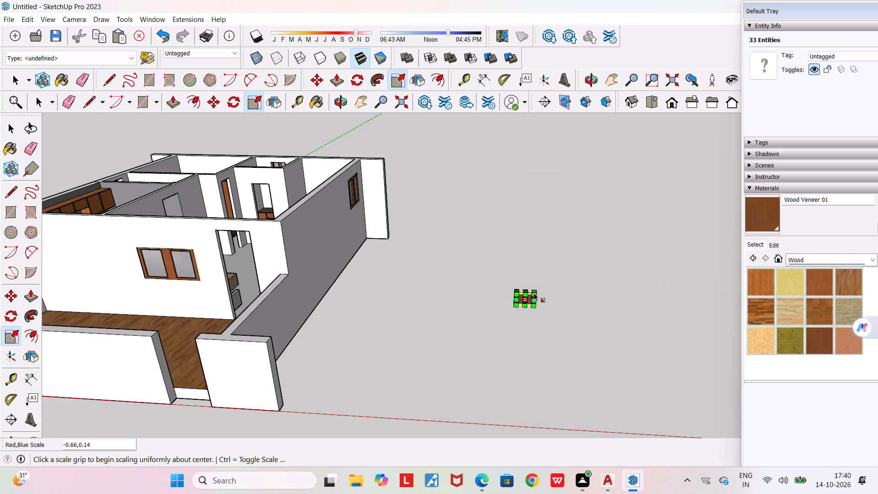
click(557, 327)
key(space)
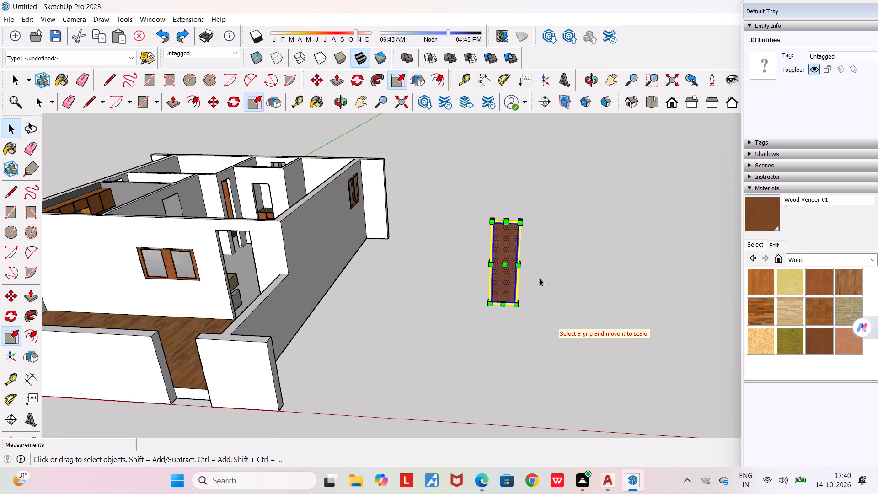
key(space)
Copy the whole rotated door and paste three copies beside the original on the open ground outside the house.
drag(458, 169, 577, 358)
key(ctrl+c)
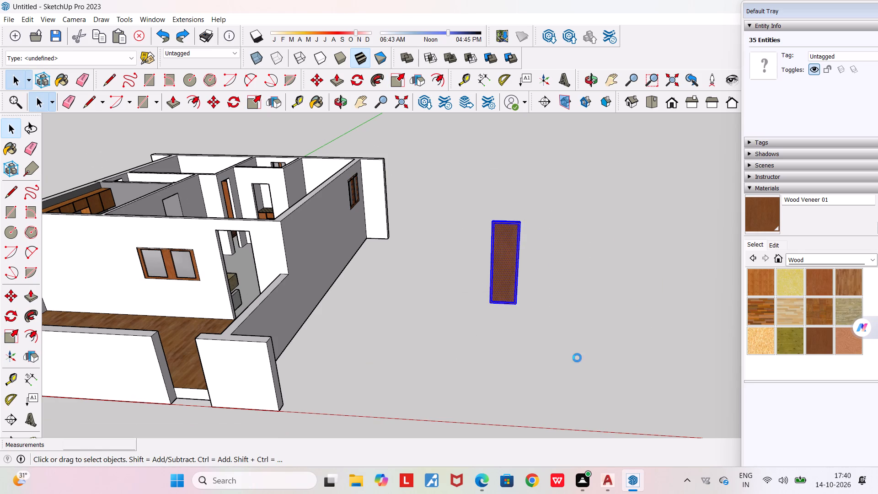
key(ctrl+v)
click(553, 343)
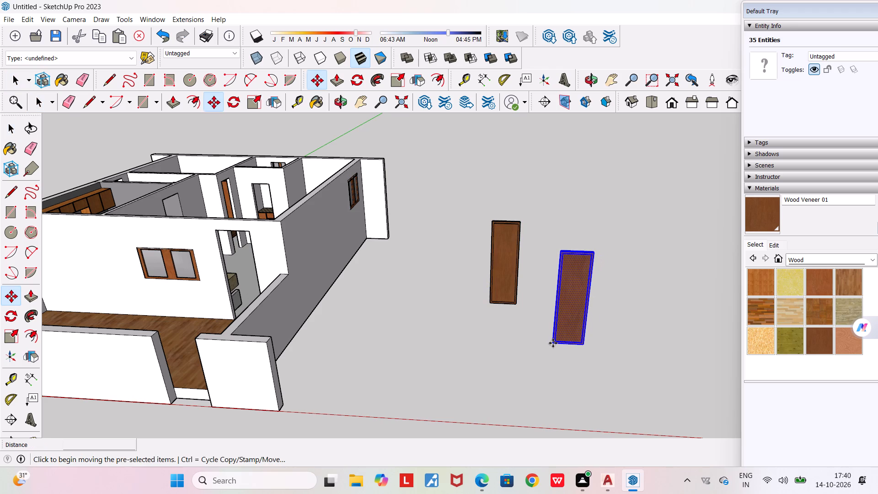
key(ctrl+v)
click(607, 349)
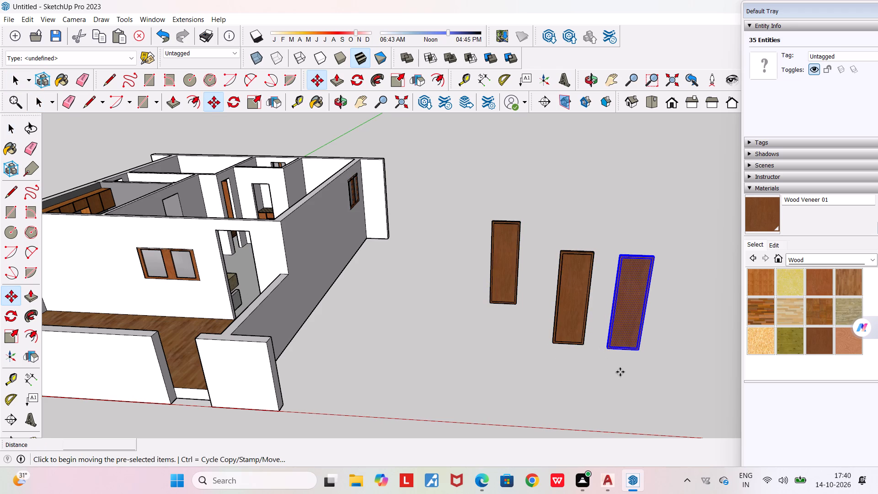
key(ctrl+v)
click(697, 352)
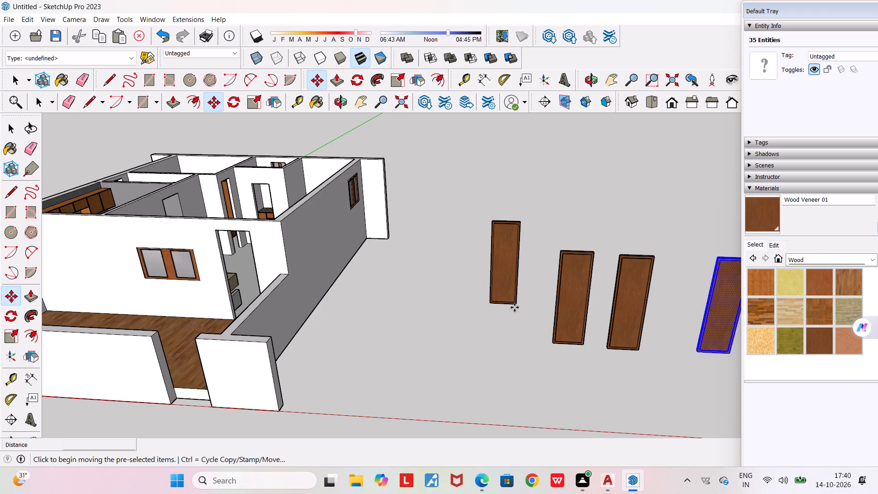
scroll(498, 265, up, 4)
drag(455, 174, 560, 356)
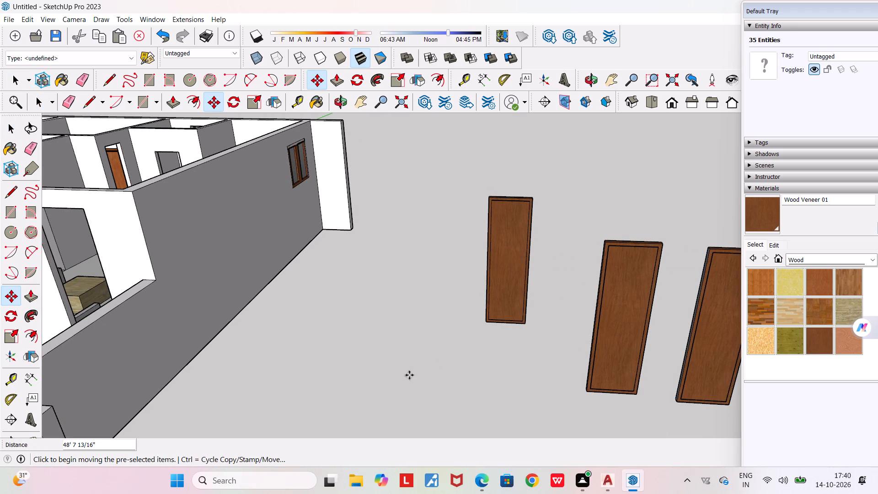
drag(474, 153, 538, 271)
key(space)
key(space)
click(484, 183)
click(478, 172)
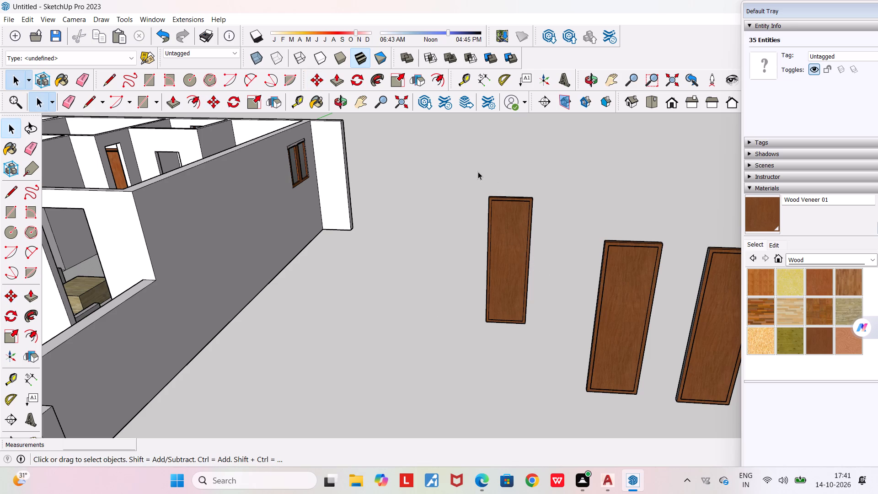
Select the original door and scale it from a side-edge grip along red and green by about 1.21, -0.16.
drag(470, 166, 557, 358)
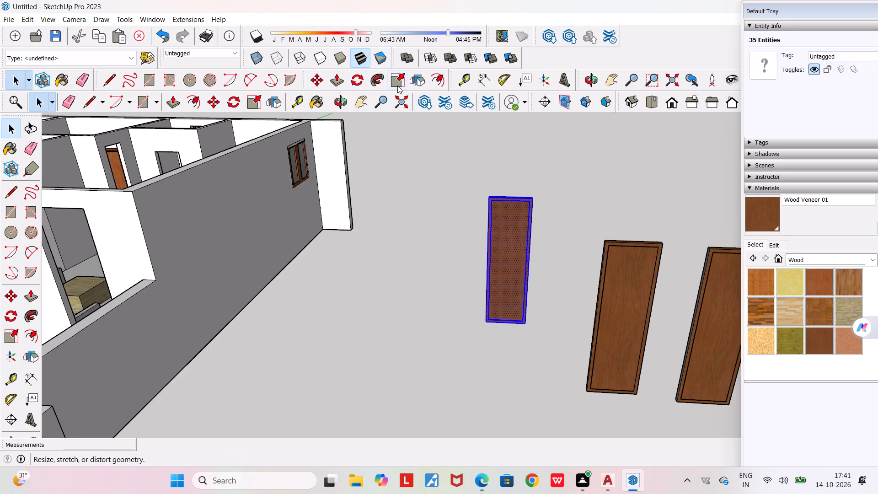
click(397, 84)
scroll(544, 268, up, 5)
middle_drag(537, 264, 503, 283)
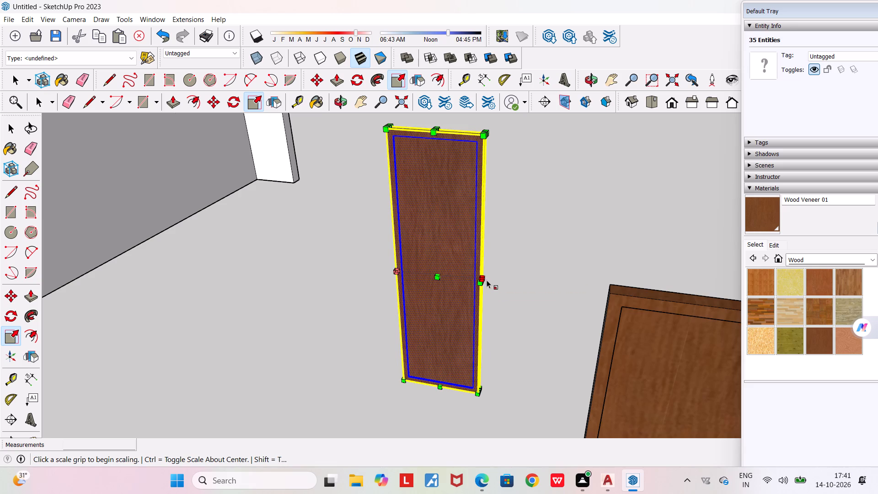
click(487, 280)
click(499, 285)
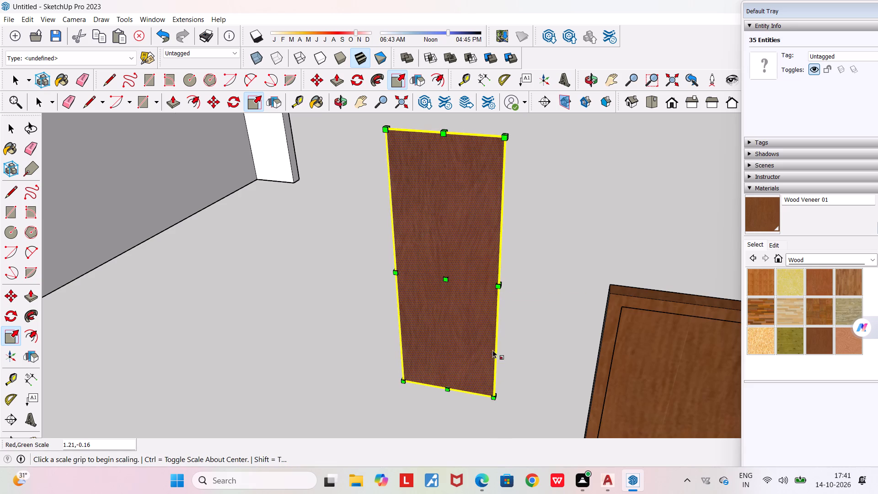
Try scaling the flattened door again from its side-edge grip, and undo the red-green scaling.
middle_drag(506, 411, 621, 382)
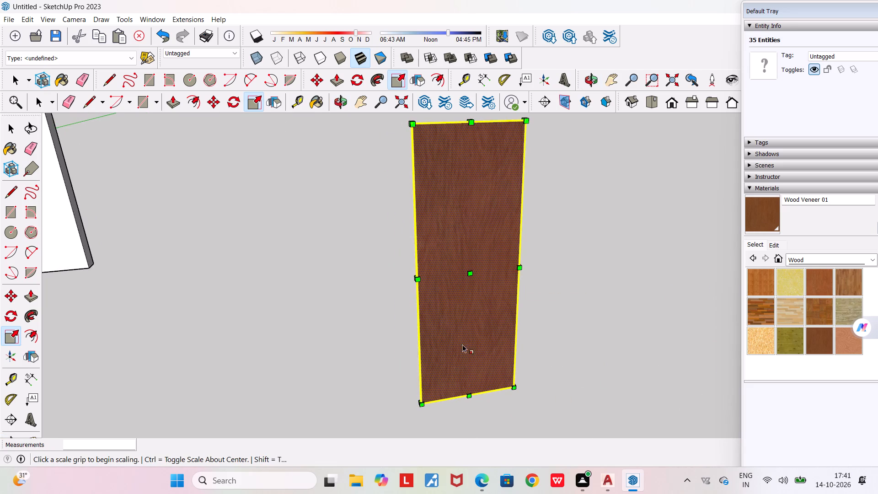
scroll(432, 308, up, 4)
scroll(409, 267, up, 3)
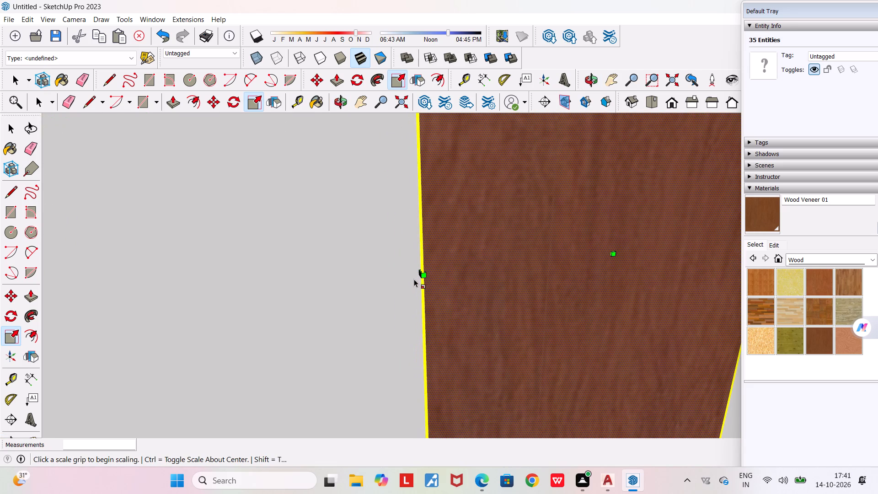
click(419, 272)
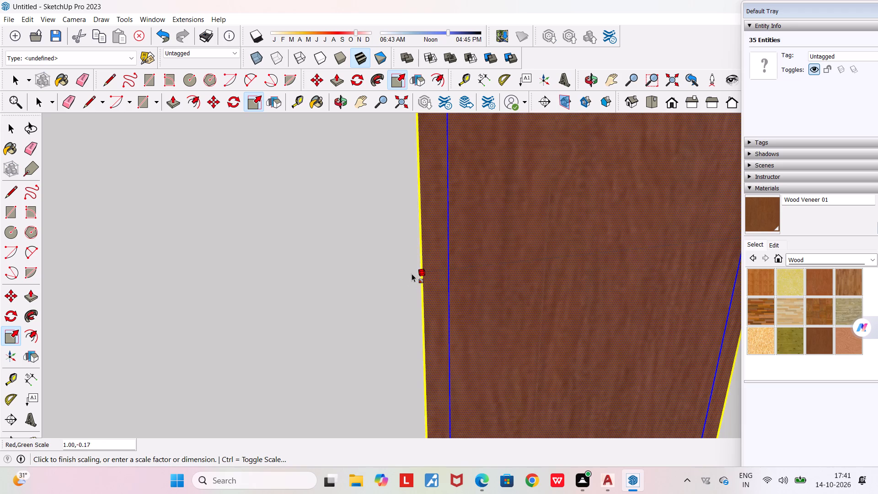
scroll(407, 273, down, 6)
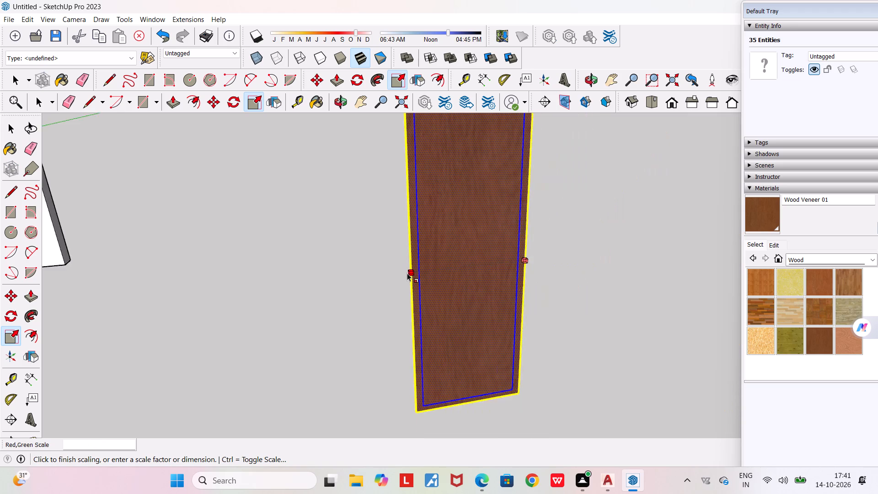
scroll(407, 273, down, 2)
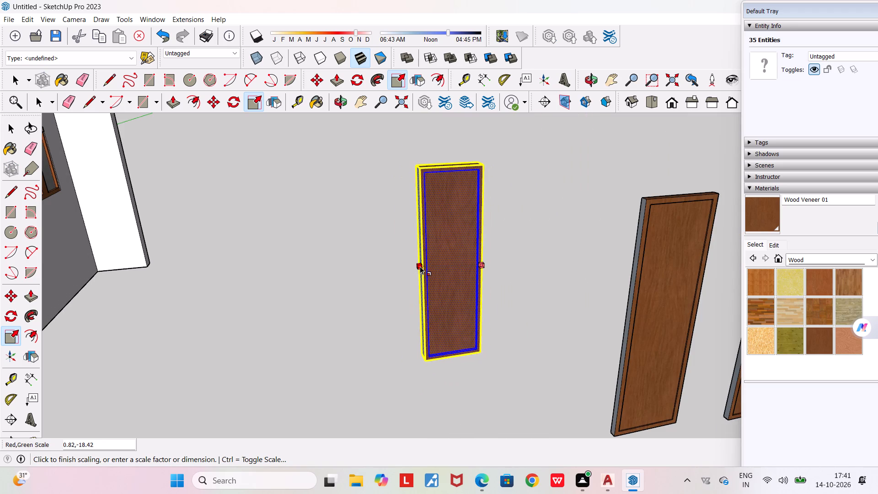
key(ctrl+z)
Widen the door along the red axis only, using the middle grip on its narrow side face.
scroll(411, 274, up, 5)
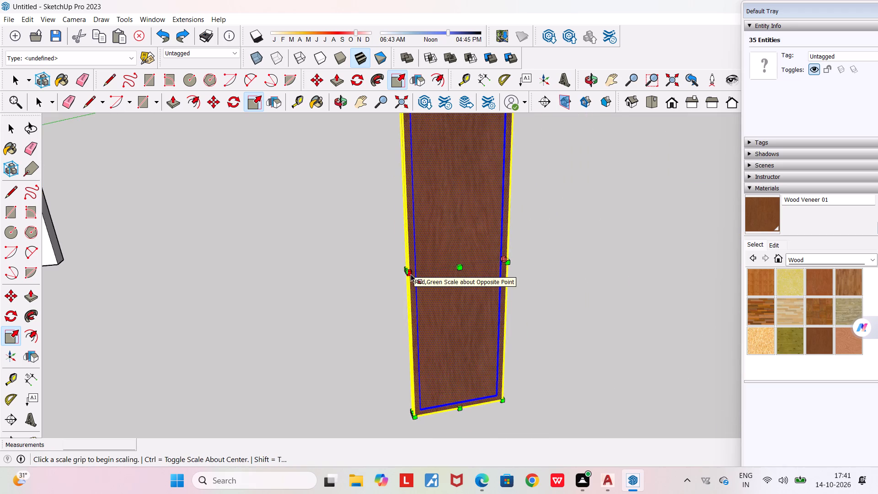
scroll(396, 279, up, 5)
middle_drag(412, 305, 459, 333)
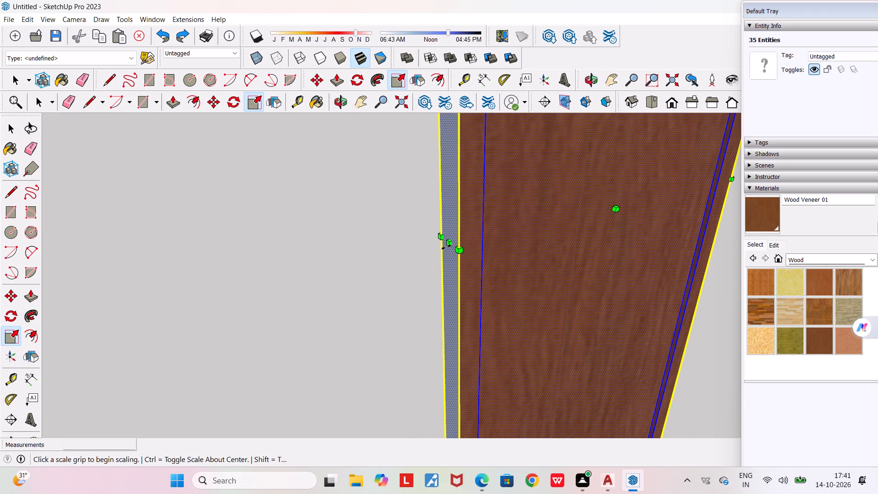
click(446, 247)
click(415, 260)
Move the widened door by its bottom corner onto the bottom corner of the front doorway beside the double window.
scroll(426, 272, down, 10)
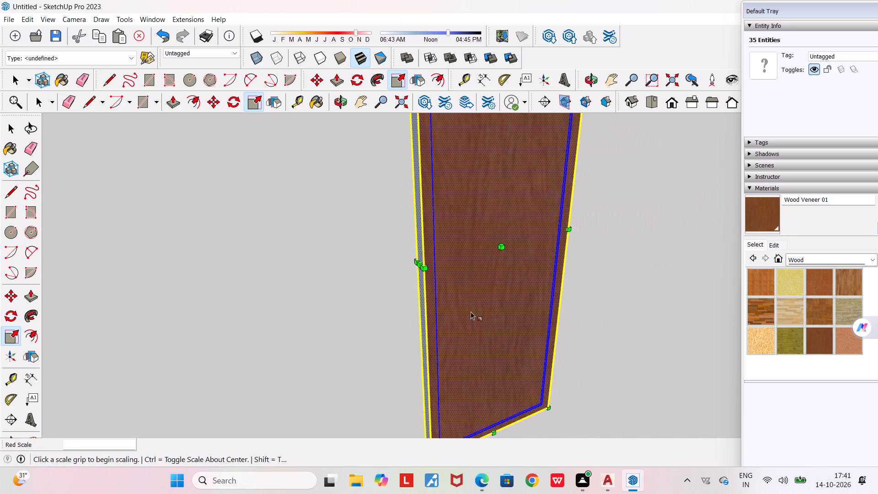
middle_drag(482, 321, 332, 330)
scroll(332, 330, down, 4)
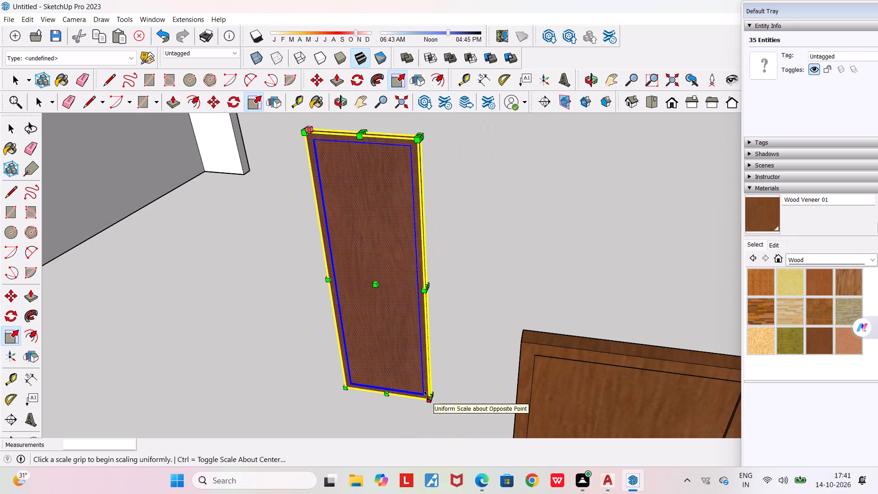
key(m)
key(Return)
click(429, 398)
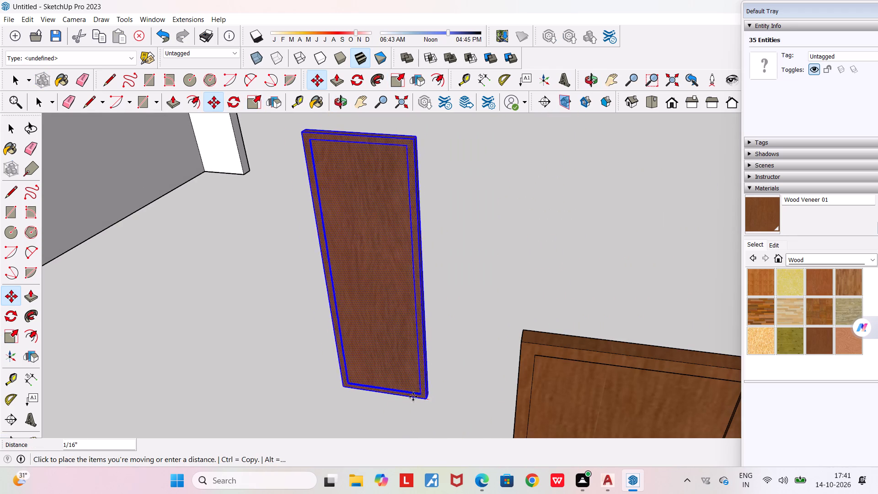
scroll(407, 395, down, 12)
middle_drag(407, 395, 519, 343)
scroll(516, 341, down, 4)
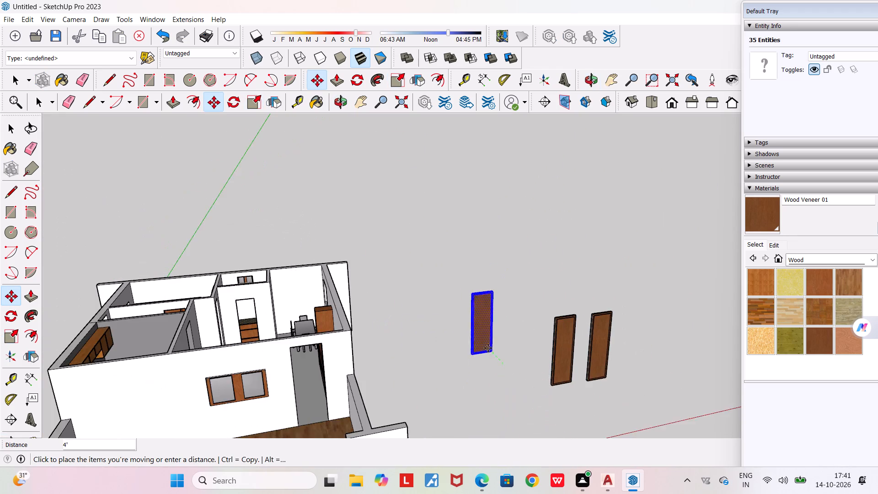
scroll(348, 413, up, 6)
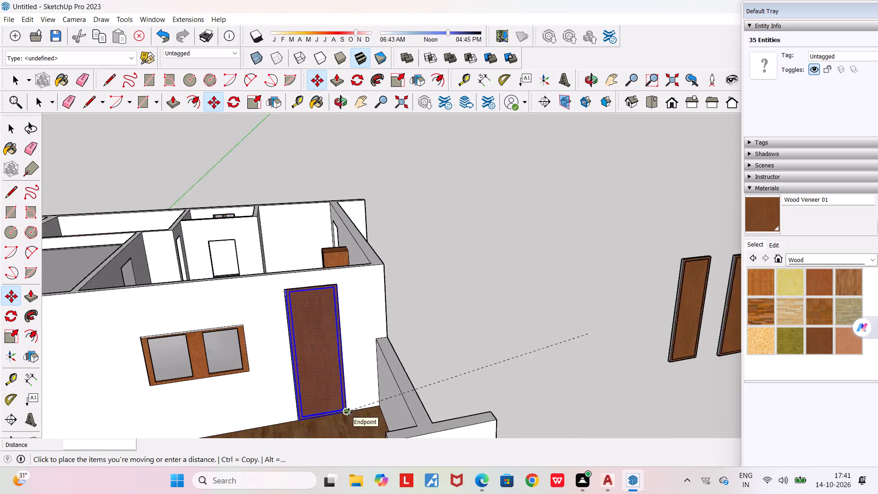
scroll(348, 413, up, 7)
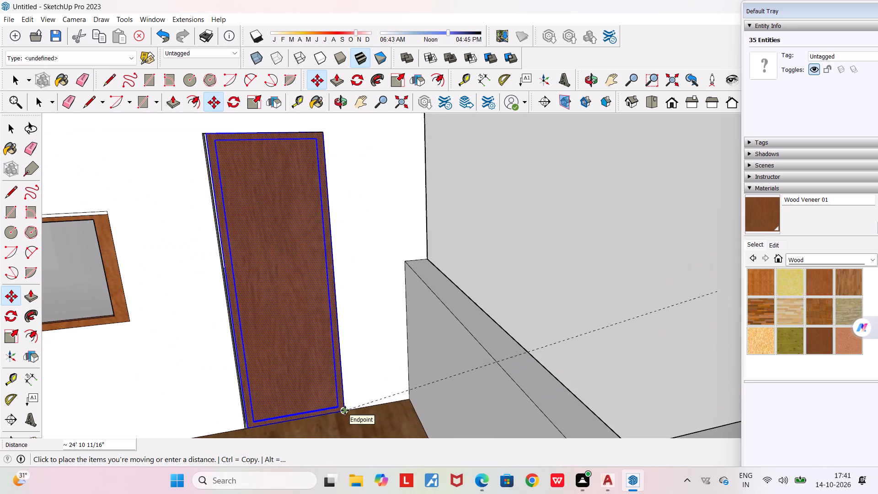
scroll(345, 410, up, 4)
click(341, 409)
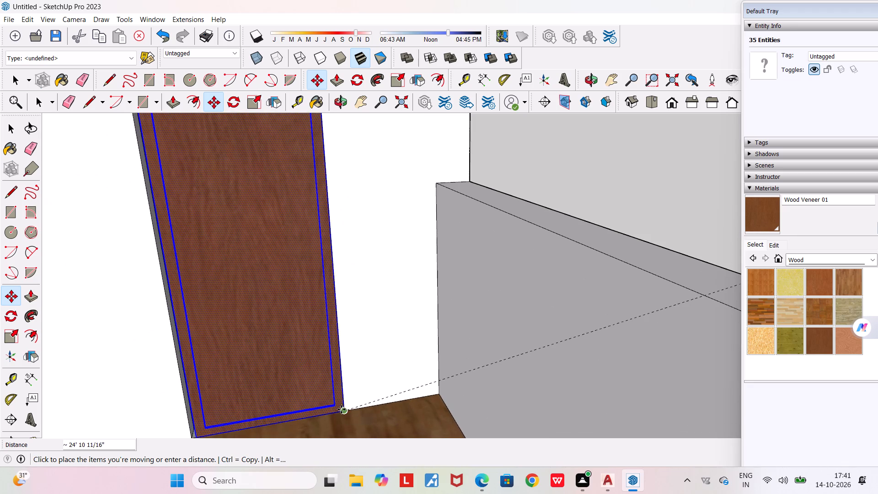
Scale the placed door along red by about 1.03 so its side edge meets the edge of the doorway.
middle_drag(341, 409, 456, 438)
scroll(456, 438, down, 3)
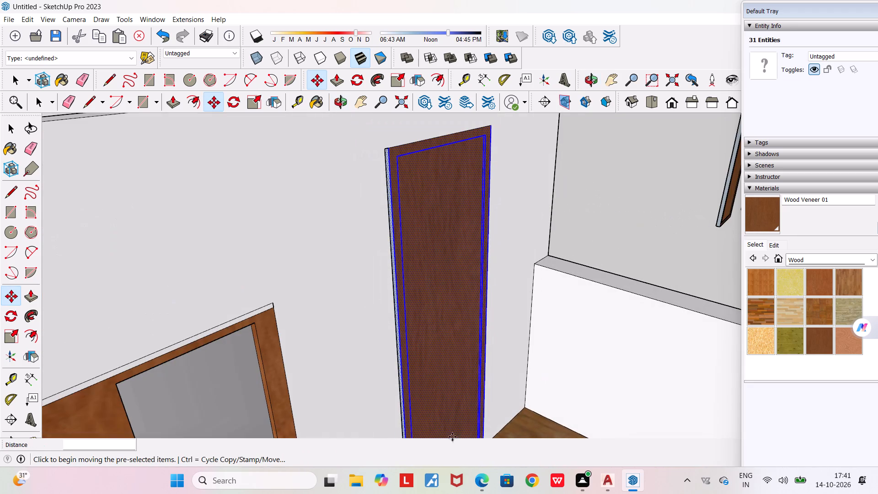
middle_drag(418, 343, 477, 381)
scroll(471, 291, up, 2)
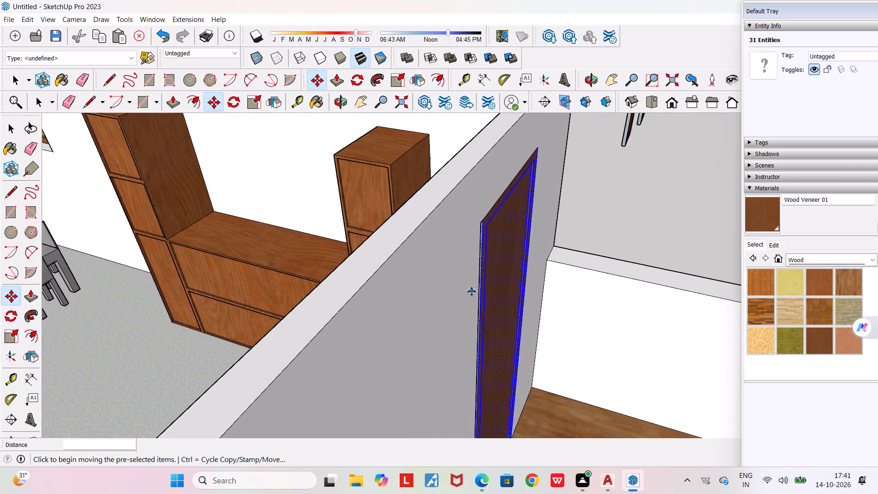
scroll(471, 291, up, 3)
scroll(458, 247, up, 3)
middle_drag(511, 231, 356, 234)
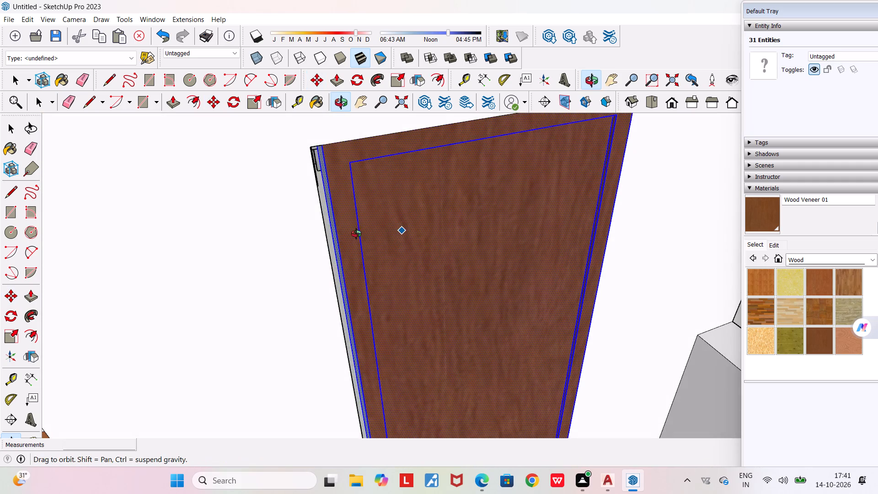
middle_drag(356, 234, 356, 234)
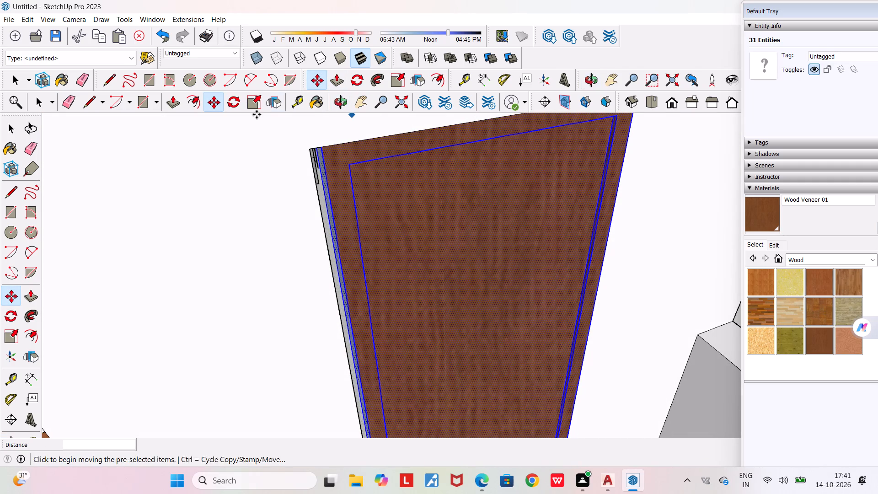
click(256, 96)
middle_drag(294, 268, 243, 235)
scroll(243, 235, down, 5)
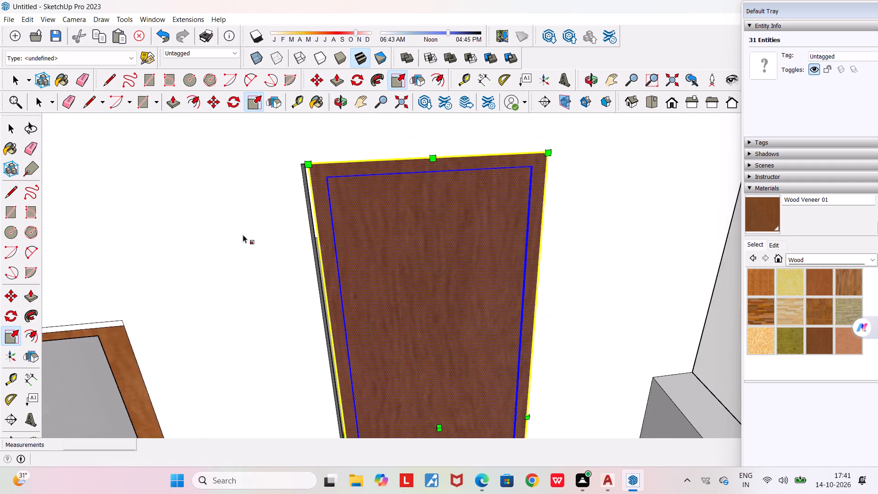
scroll(243, 235, down, 9)
middle_drag(256, 331, 399, 266)
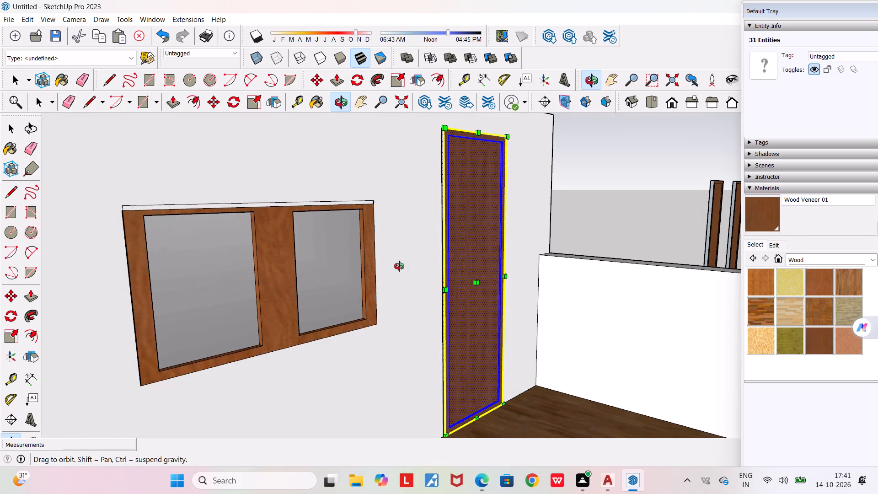
middle_drag(399, 266, 399, 265)
scroll(441, 281, up, 5)
middle_drag(426, 275, 380, 284)
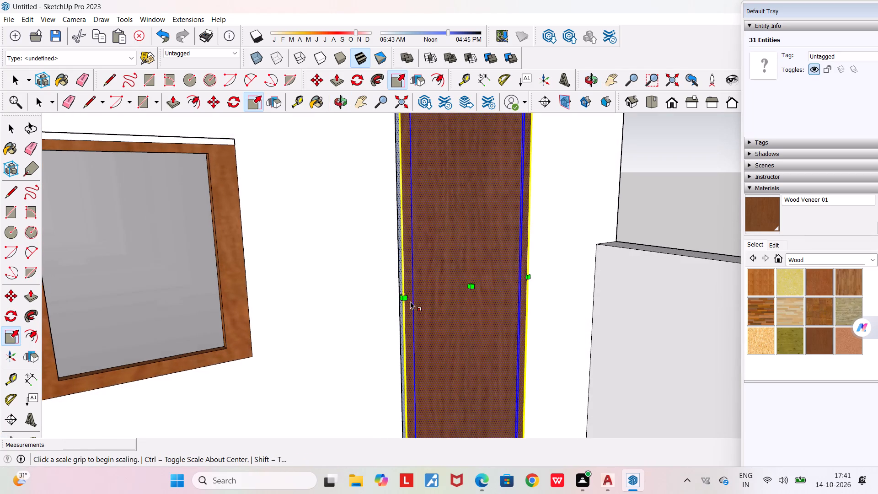
scroll(392, 297, up, 16)
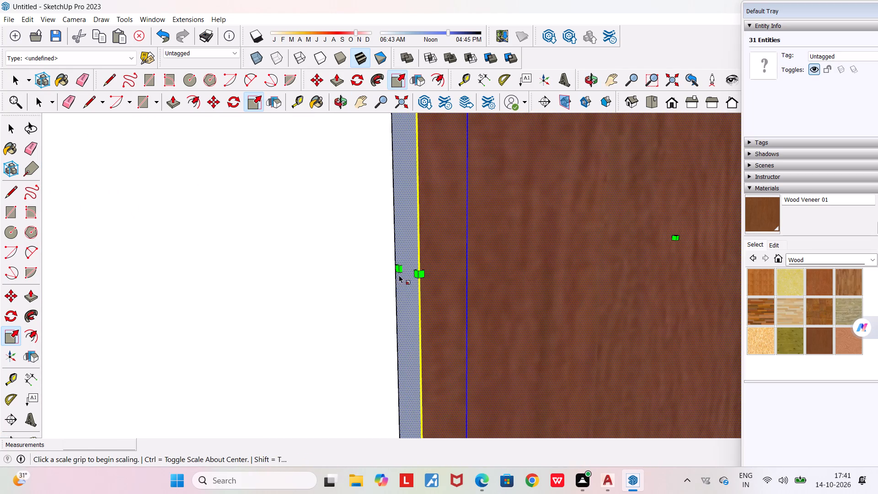
click(396, 270)
click(394, 270)
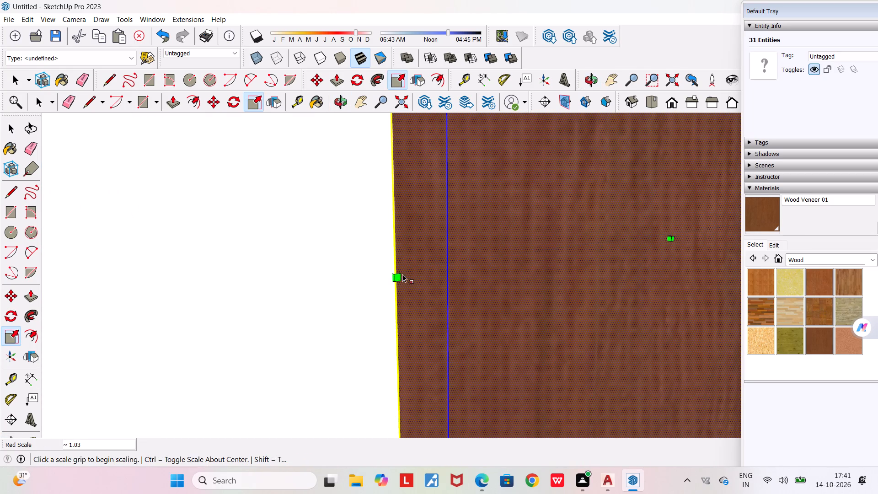
Examine the fitted front door from the living room and from outside the house, and finish scaling.
middle_drag(393, 268, 315, 284)
scroll(315, 284, down, 20)
scroll(315, 284, down, 3)
middle_drag(295, 334, 277, 324)
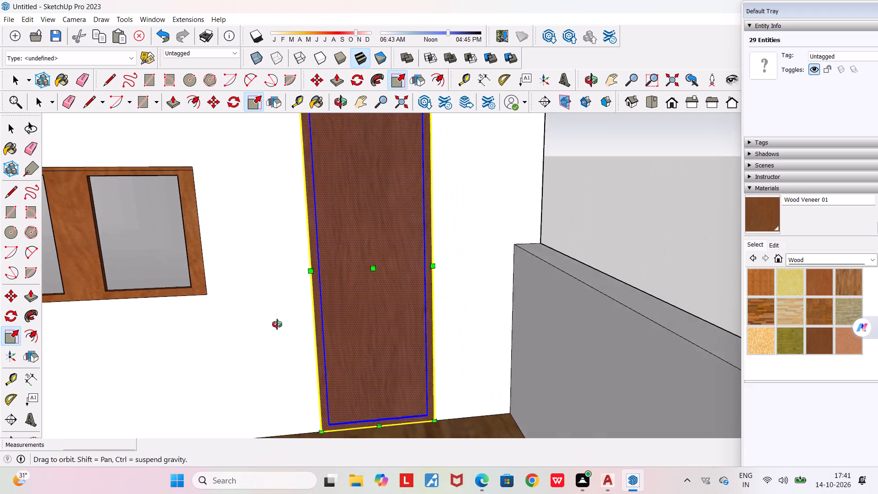
middle_drag(277, 324, 120, 368)
middle_drag(304, 284, 24, 398)
middle_drag(289, 301, 131, 351)
scroll(131, 351, down, 9)
scroll(264, 210, up, 13)
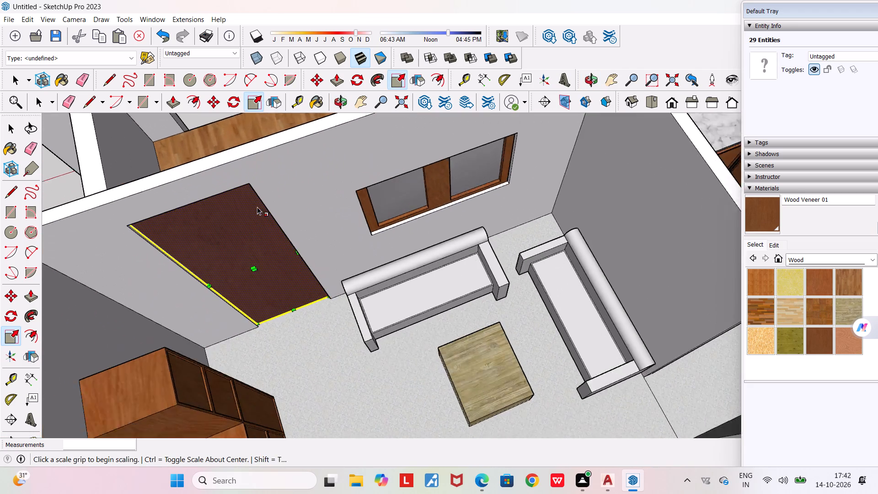
scroll(257, 207, up, 1)
middle_drag(234, 226, 311, 184)
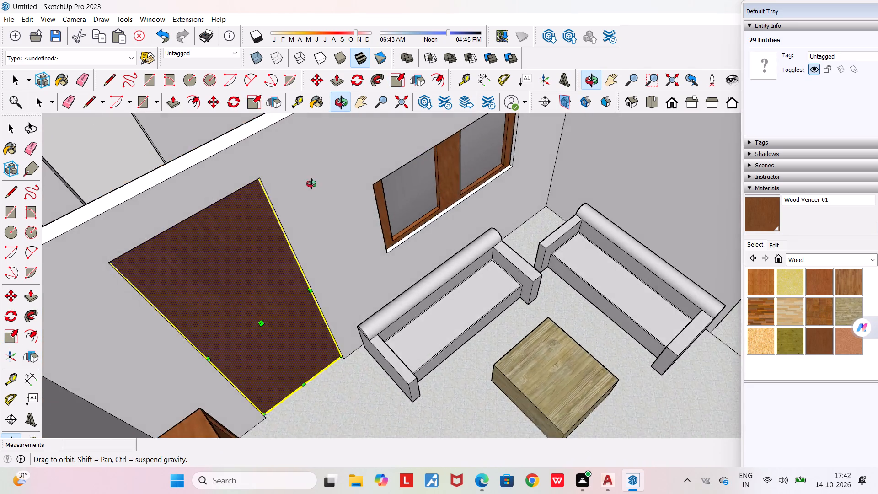
middle_drag(311, 184, 601, 156)
scroll(601, 156, down, 8)
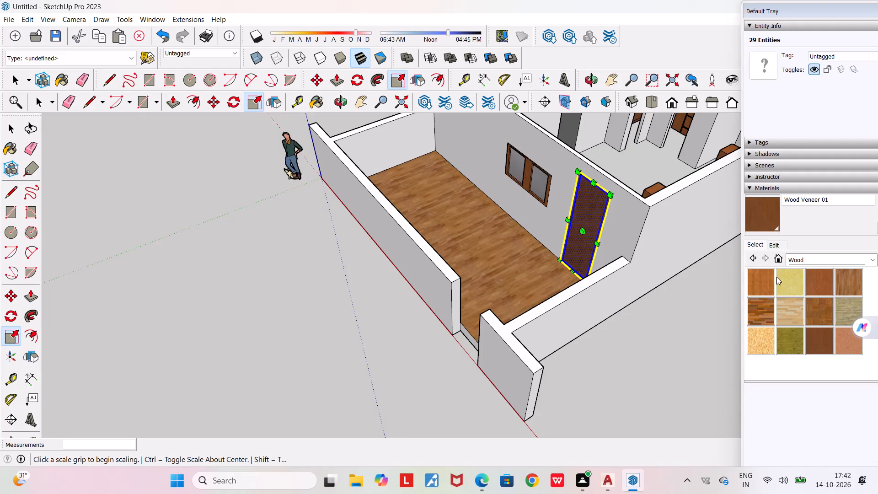
scroll(774, 276, down, 2)
middle_drag(570, 299, 676, 278)
scroll(676, 278, down, 8)
middle_drag(658, 293, 646, 298)
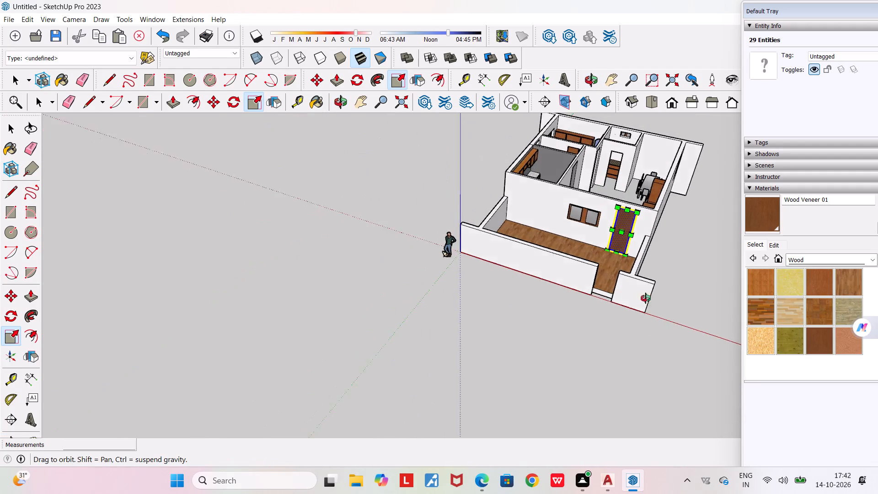
middle_drag(646, 298, 321, 284)
click(663, 180)
key(space)
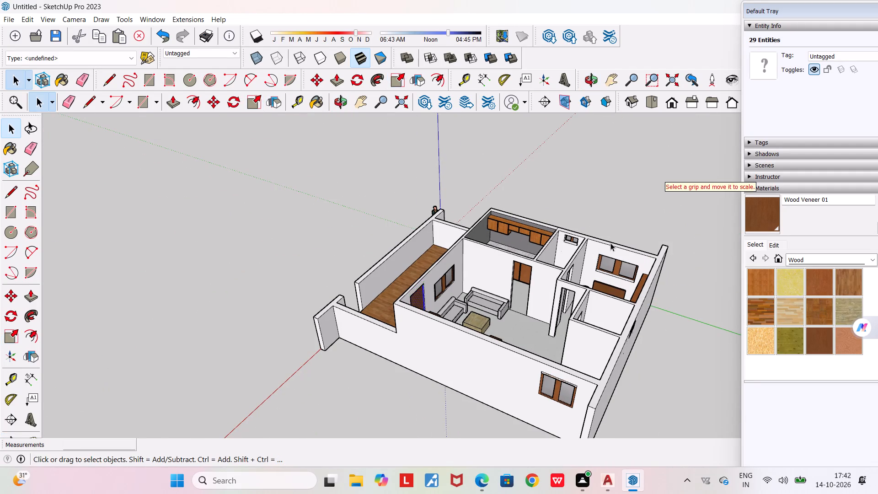
Examine the interior doorways off the living room that still need doors.
scroll(610, 243, up, 3)
middle_drag(548, 326, 557, 271)
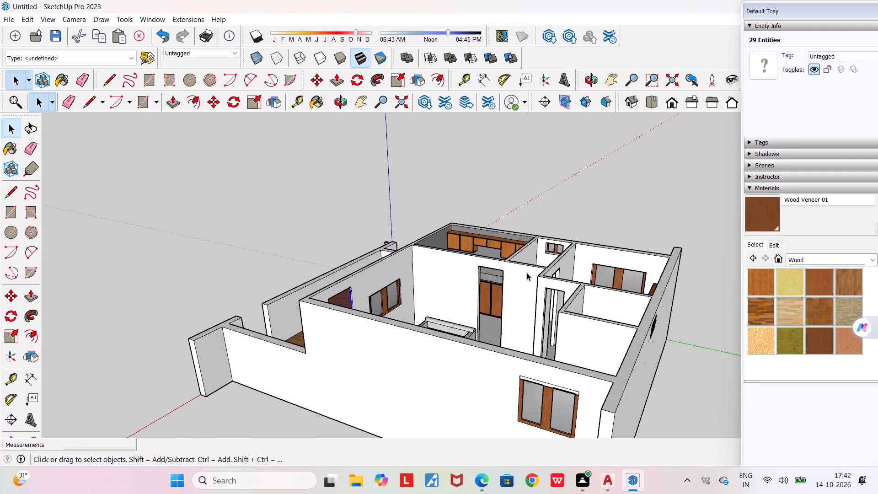
scroll(520, 268, up, 7)
middle_drag(459, 386, 518, 420)
scroll(546, 326, up, 3)
scroll(536, 321, down, 2)
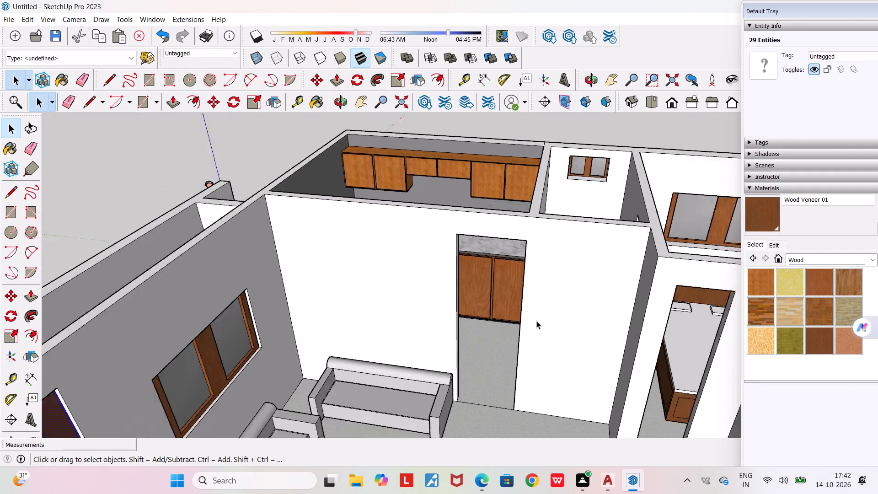
scroll(536, 321, down, 20)
scroll(536, 321, down, 3)
Rotate the spare door nearer the house around the vertical axis at its bottom corner so it lies along the green axis.
scroll(487, 416, up, 6)
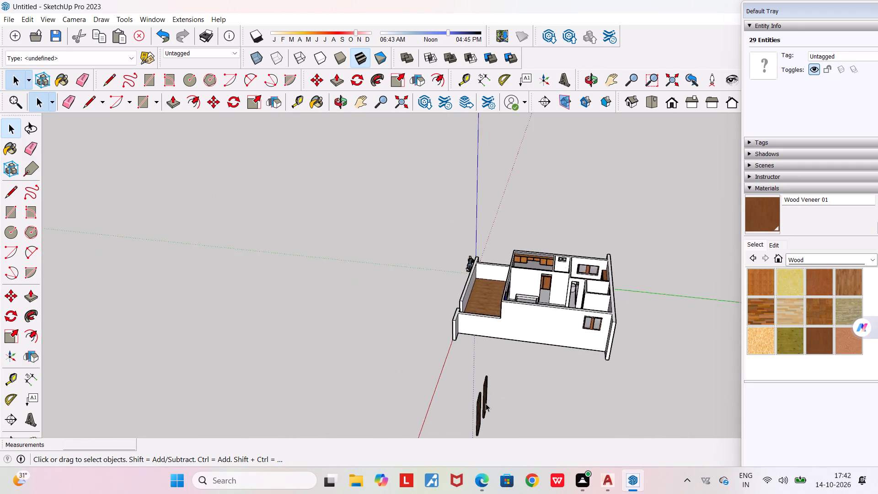
scroll(486, 403, up, 3)
middle_drag(485, 431, 622, 363)
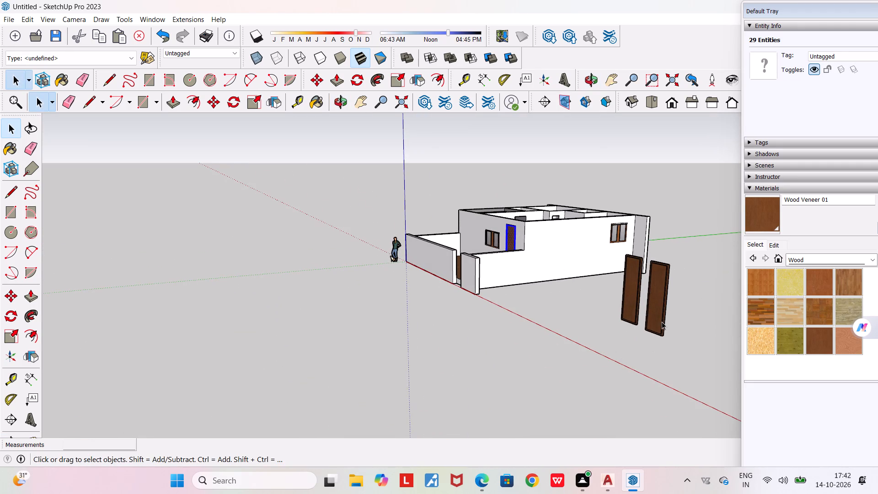
click(662, 322)
middle_drag(663, 322, 715, 329)
scroll(715, 329, down, 11)
middle_drag(665, 379, 790, 401)
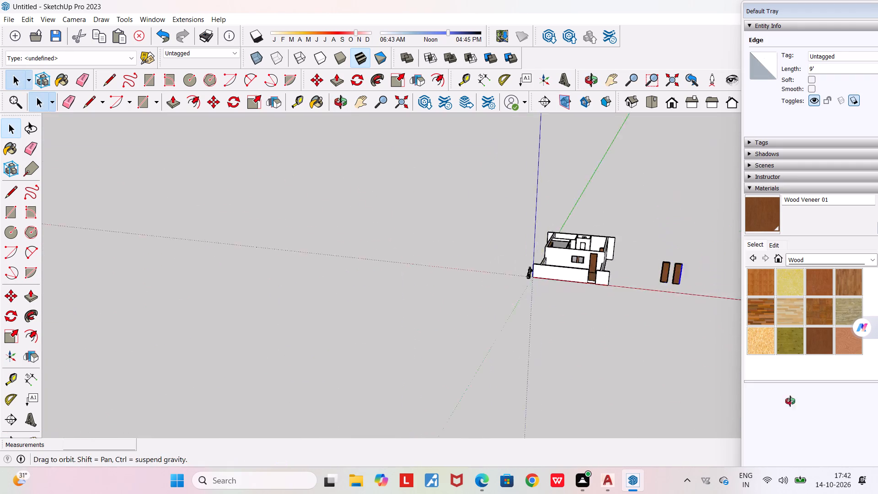
middle_drag(790, 401, 832, 402)
scroll(729, 259, up, 11)
scroll(554, 242, up, 6)
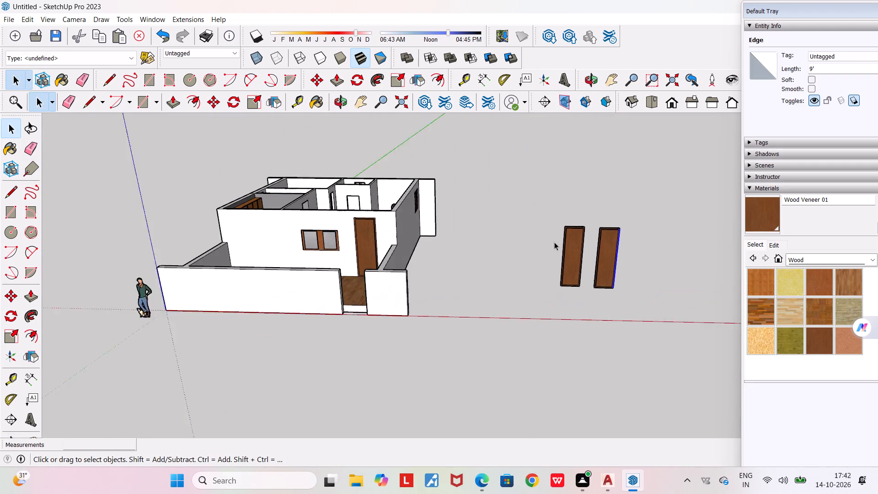
scroll(554, 242, up, 1)
drag(523, 150, 594, 307)
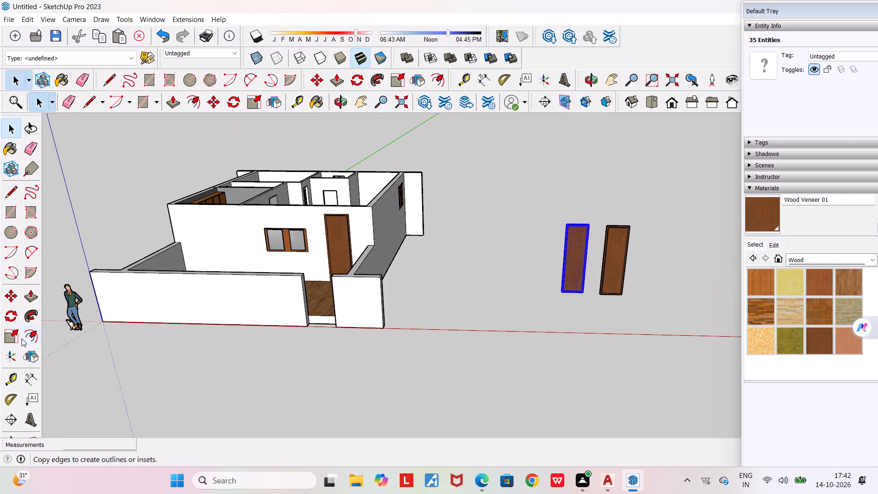
click(18, 318)
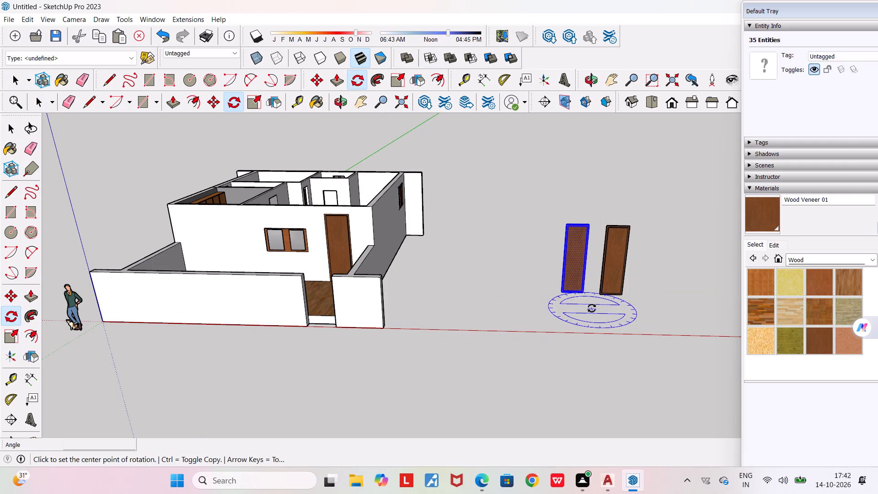
scroll(578, 299, up, 16)
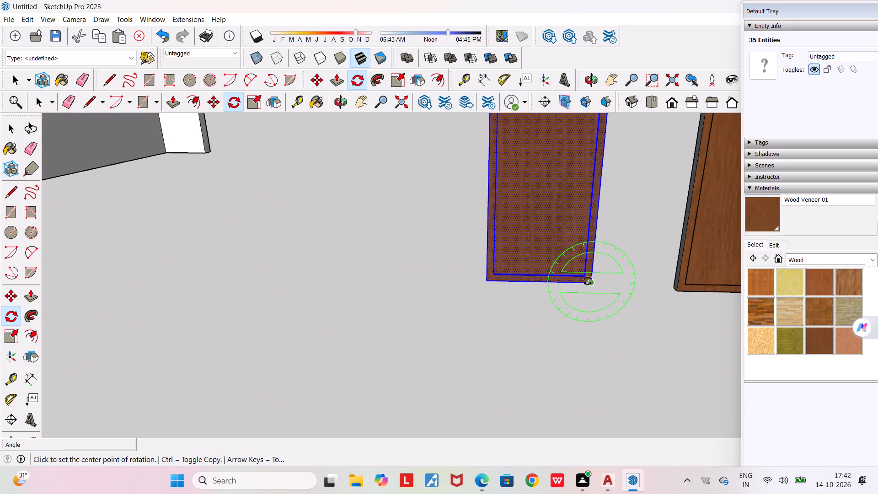
scroll(588, 280, up, 4)
click(592, 284)
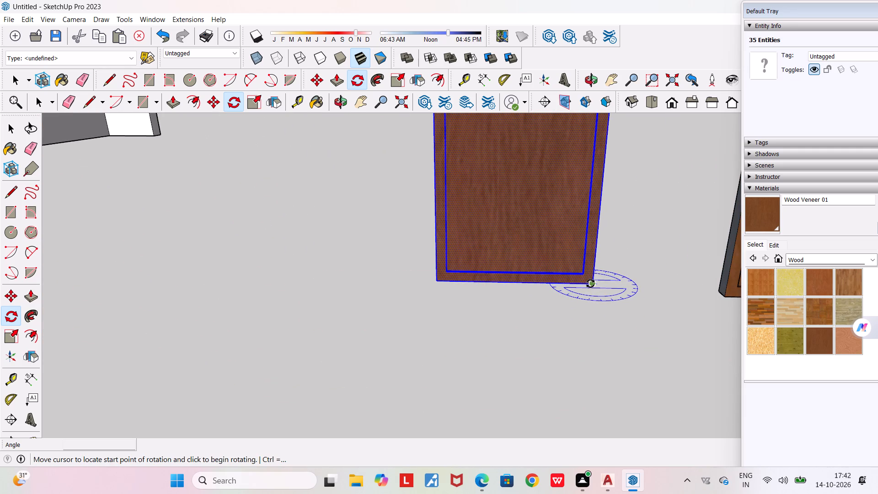
click(651, 279)
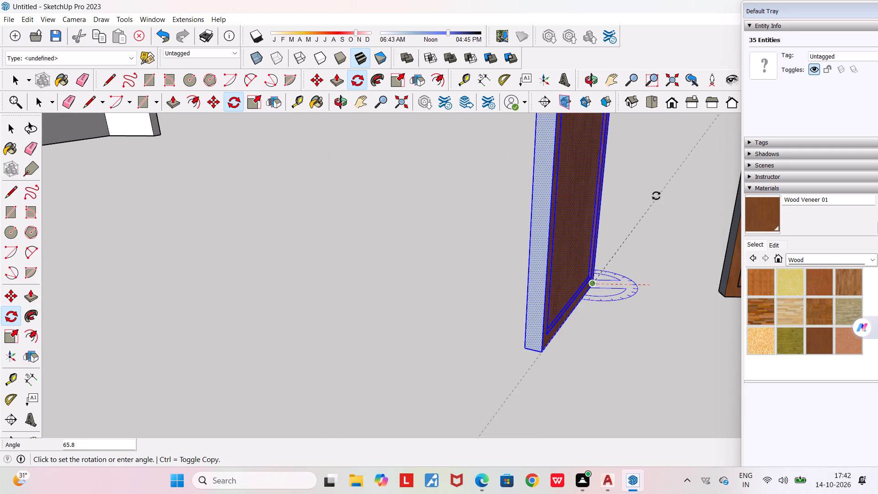
middle_drag(603, 160, 603, 159)
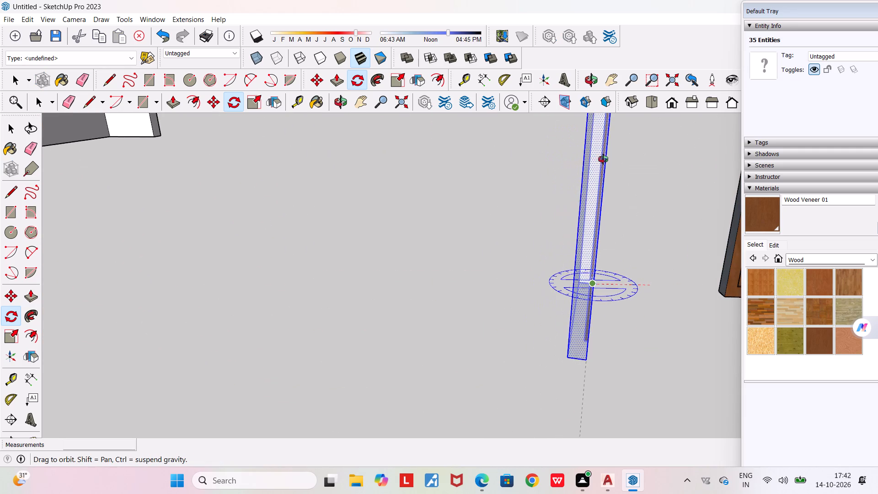
middle_drag(603, 159, 713, 169)
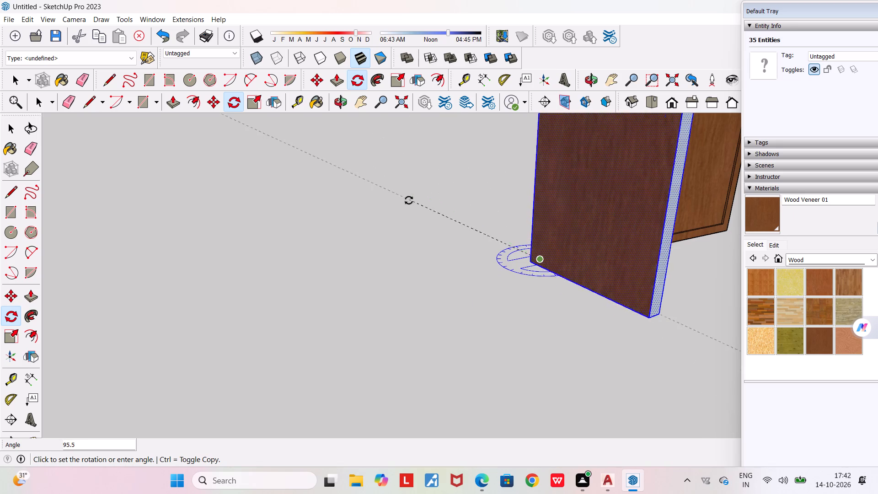
middle_drag(458, 168, 352, 222)
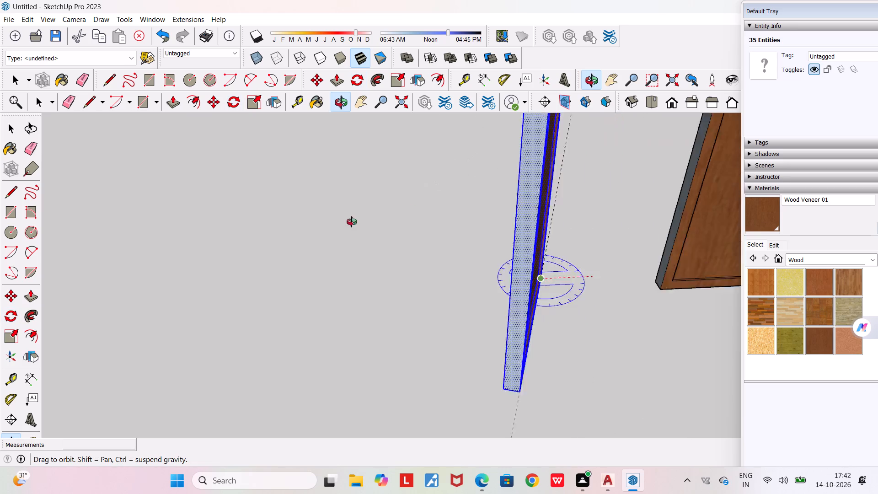
middle_drag(352, 222, 17, 255)
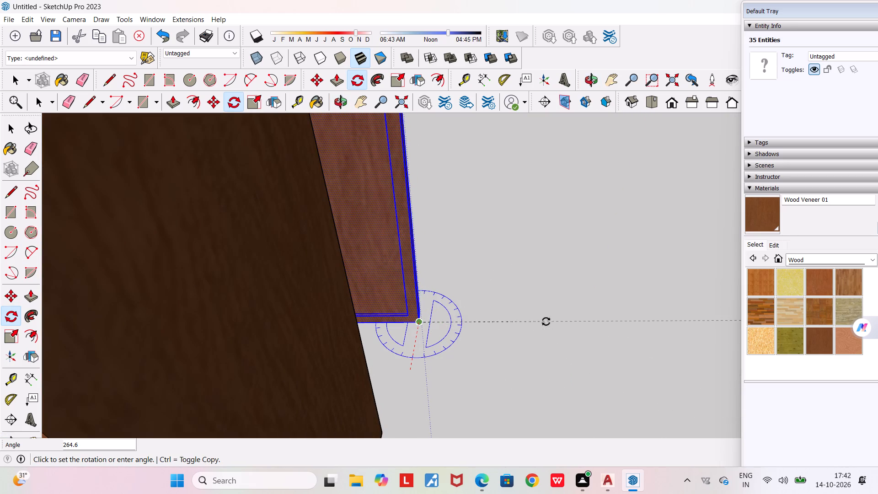
click(541, 334)
Move the rotated door by its top corner onto the top corner of the kitchen doorway in the living room wall.
scroll(541, 334, down, 4)
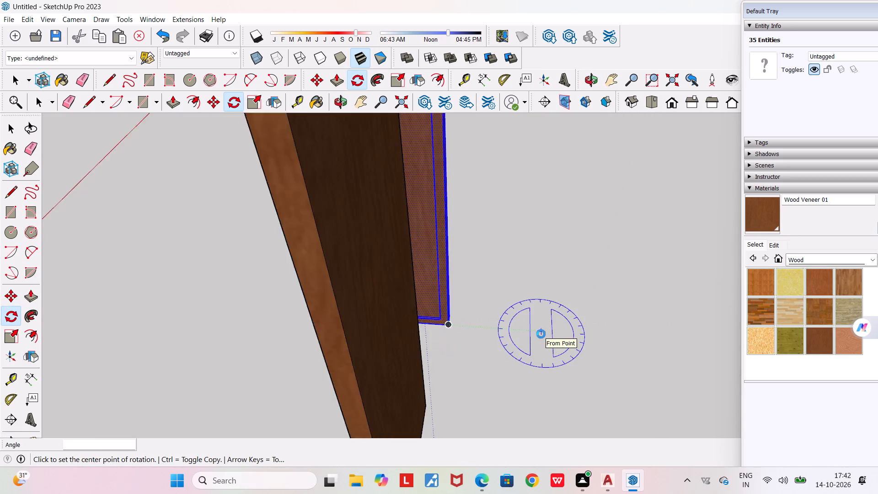
scroll(541, 334, down, 17)
scroll(546, 303, up, 4)
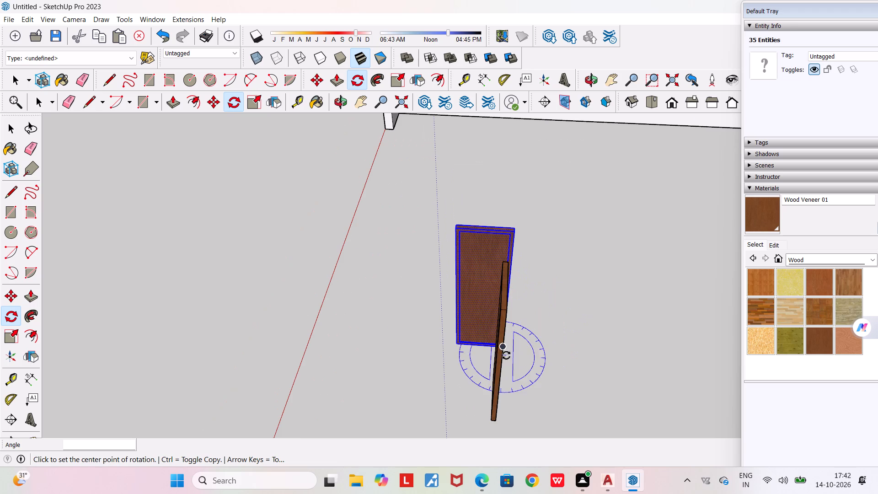
key(m)
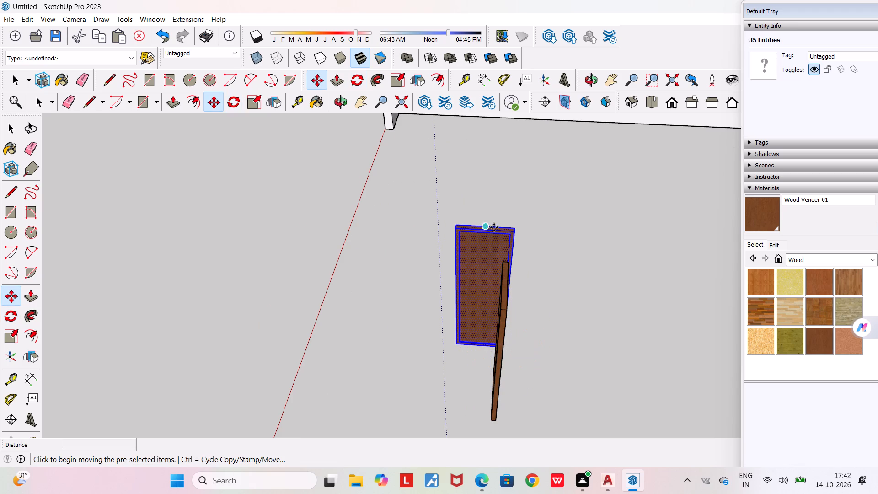
click(516, 230)
scroll(516, 227, up, 1)
middle_drag(513, 233, 476, 315)
scroll(476, 315, down, 13)
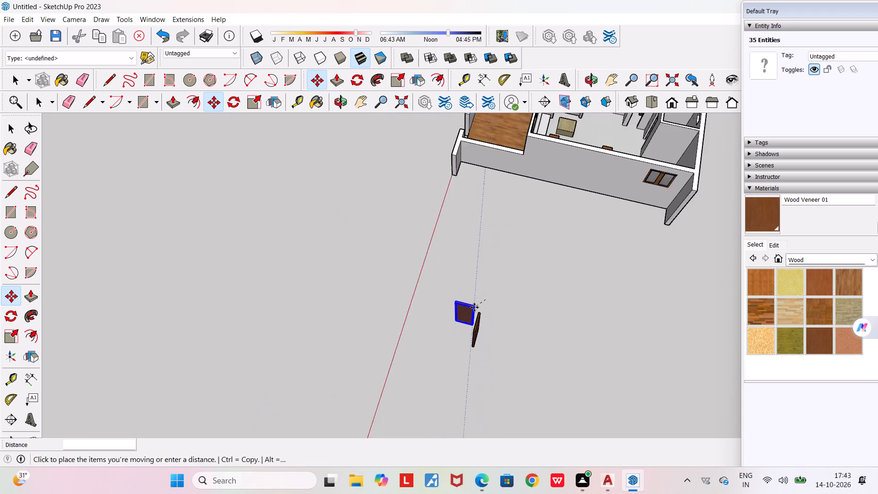
scroll(474, 307, down, 5)
scroll(559, 168, up, 5)
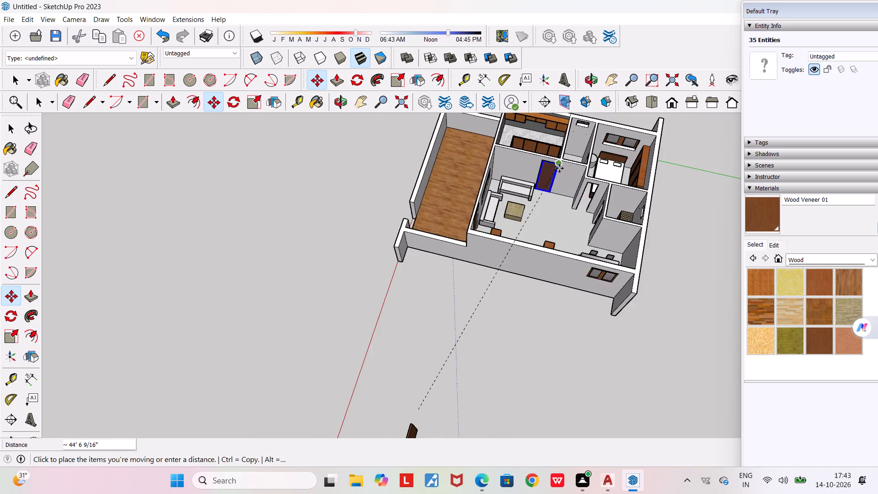
scroll(559, 168, up, 19)
middle_drag(554, 173, 534, 133)
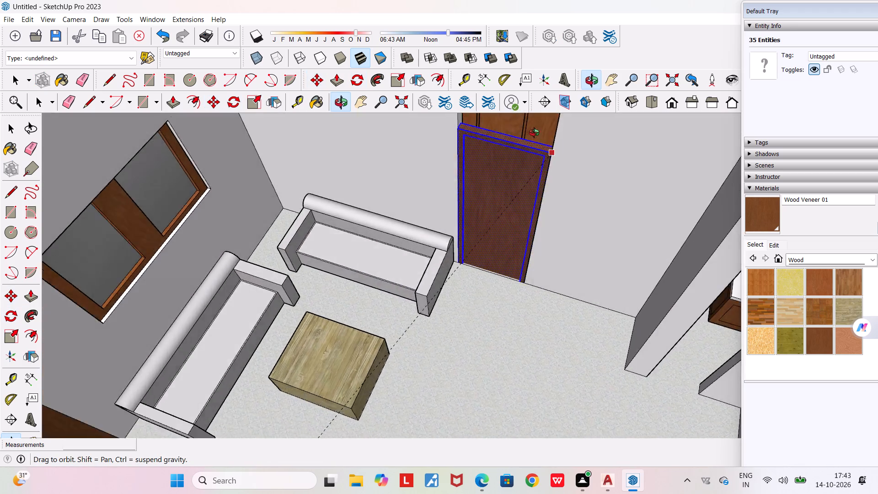
middle_drag(534, 133, 422, 54)
scroll(422, 54, down, 4)
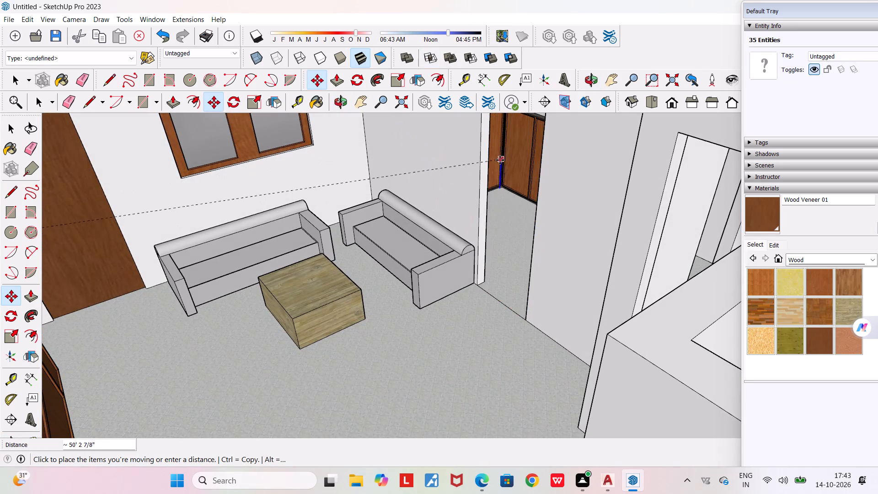
scroll(537, 216, down, 10)
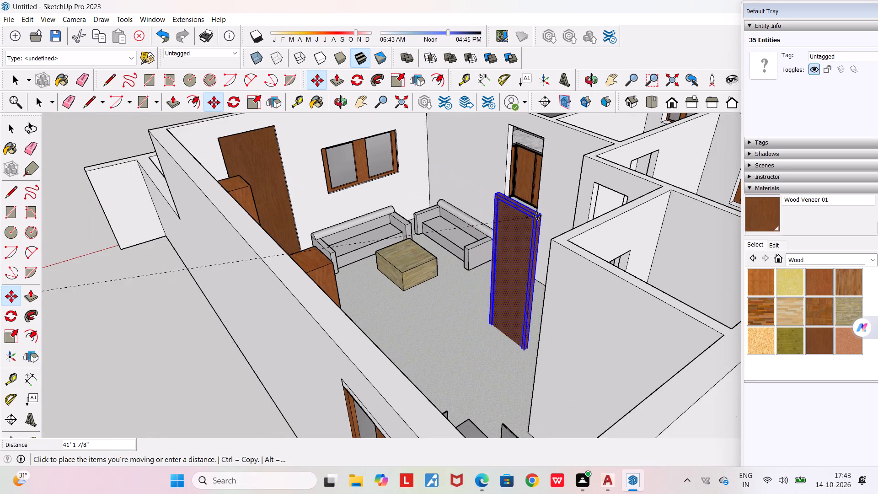
scroll(537, 216, down, 3)
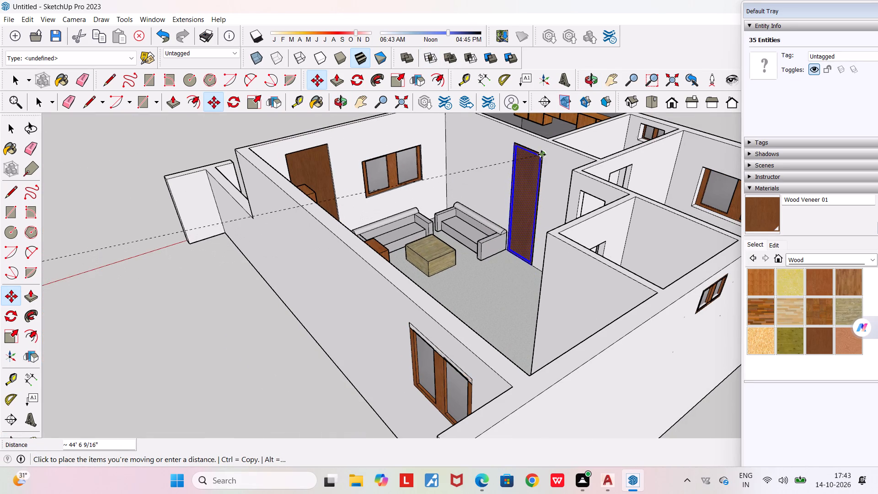
scroll(541, 155, up, 8)
click(541, 155)
Examine how the door sits in the kitchen doorway from different angles in the living room.
middle_drag(530, 210, 539, 196)
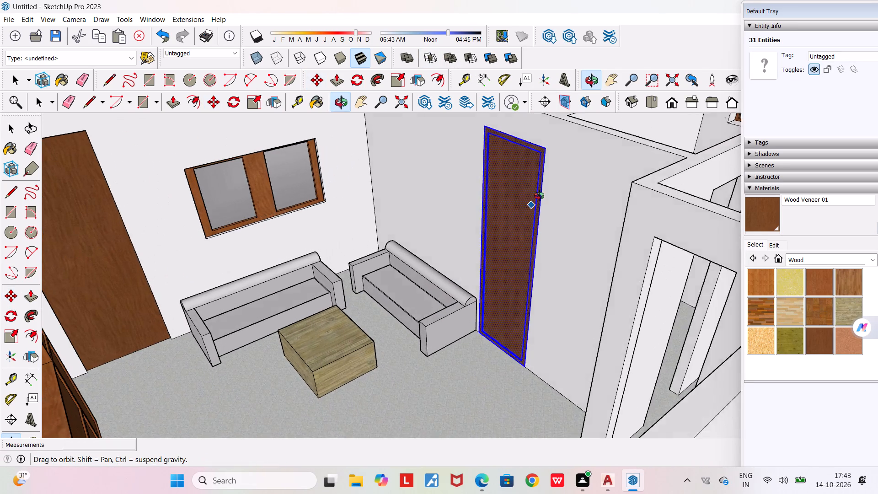
middle_drag(539, 196, 616, 254)
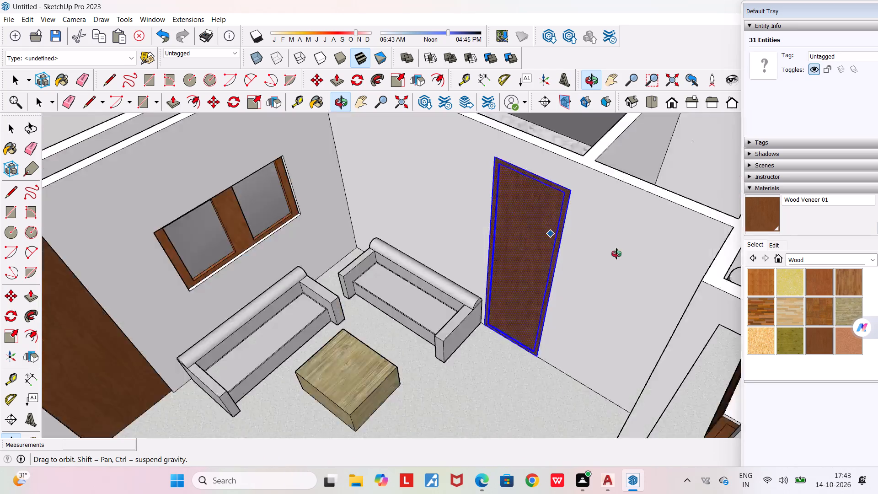
middle_drag(616, 254, 653, 230)
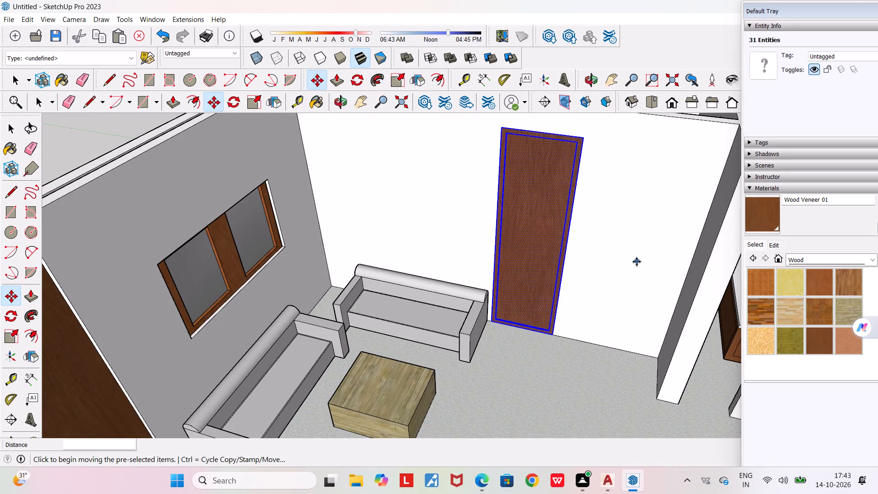
scroll(586, 305, up, 4)
scroll(586, 305, down, 4)
middle_drag(569, 348, 519, 348)
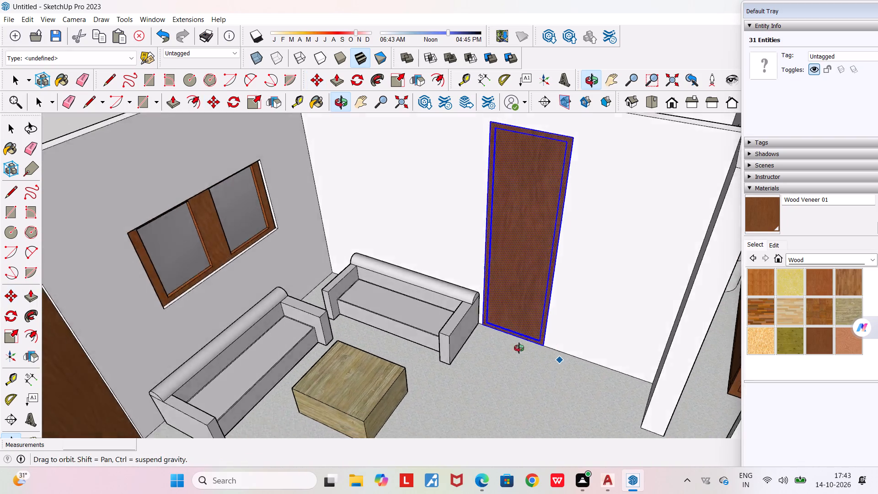
middle_drag(519, 348, 467, 352)
middle_drag(494, 365, 474, 329)
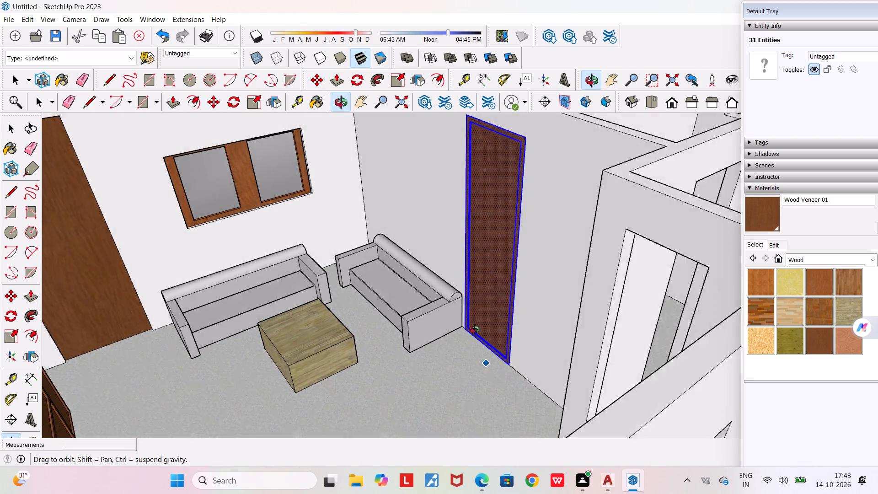
middle_drag(474, 329, 471, 301)
Examine the house and the remaining spare door outside it from different angles.
scroll(471, 301, down, 2)
middle_drag(439, 344, 621, 387)
scroll(621, 387, down, 8)
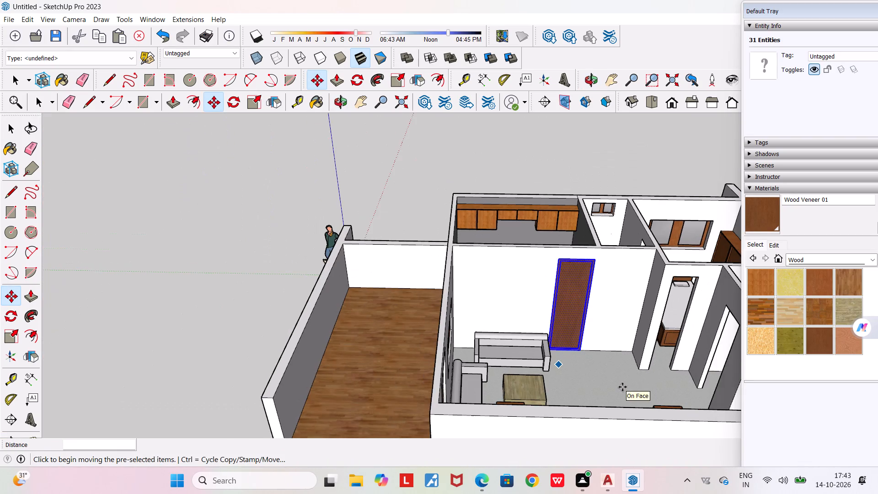
middle_drag(689, 350, 626, 321)
scroll(668, 349, down, 10)
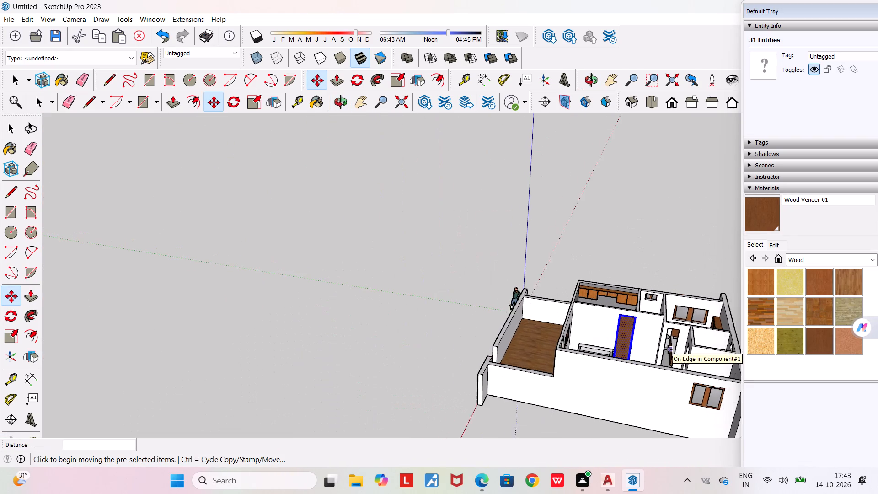
middle_drag(660, 366, 734, 405)
scroll(734, 405, down, 3)
middle_drag(629, 411, 497, 385)
scroll(497, 385, down, 3)
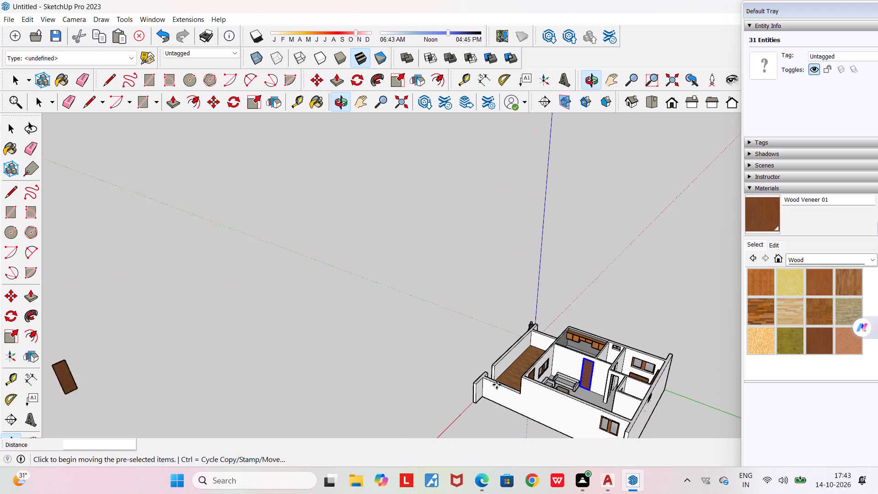
scroll(497, 385, down, 1)
middle_drag(531, 413, 699, 387)
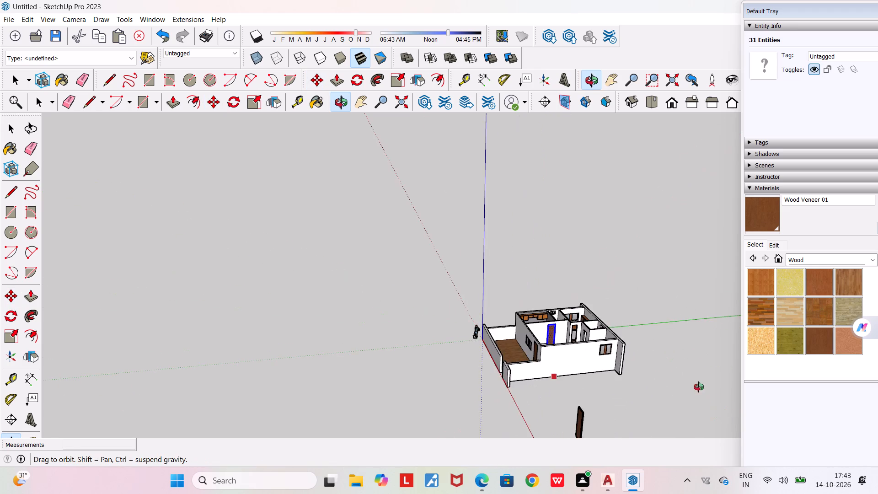
middle_drag(699, 387, 728, 396)
scroll(723, 393, down, 1)
middle_drag(646, 398, 728, 394)
scroll(683, 400, up, 5)
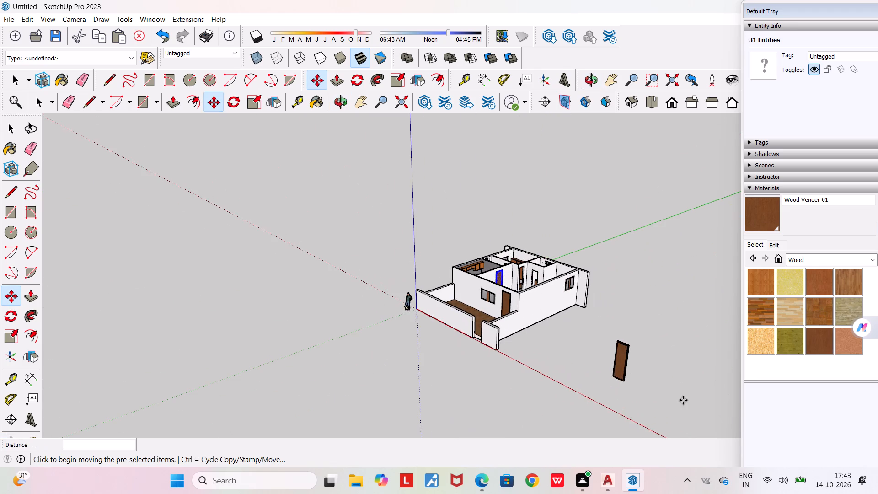
middle_drag(662, 406, 752, 403)
scroll(690, 317, up, 10)
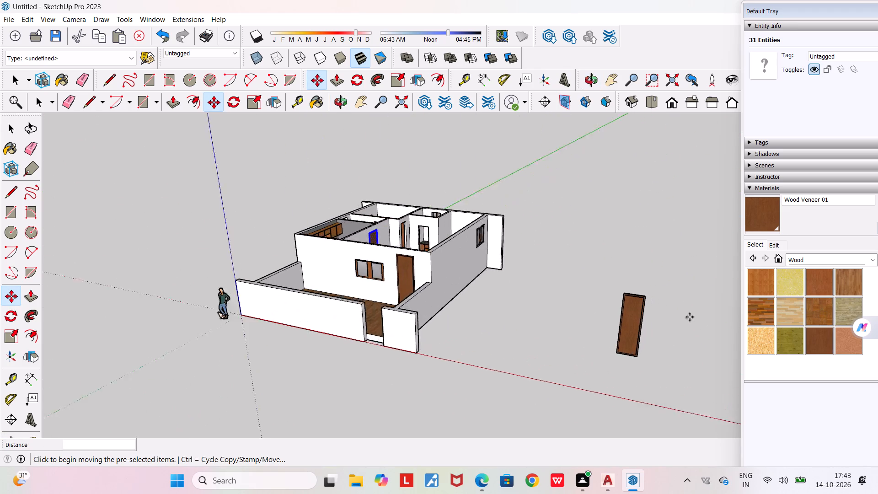
scroll(676, 342, up, 2)
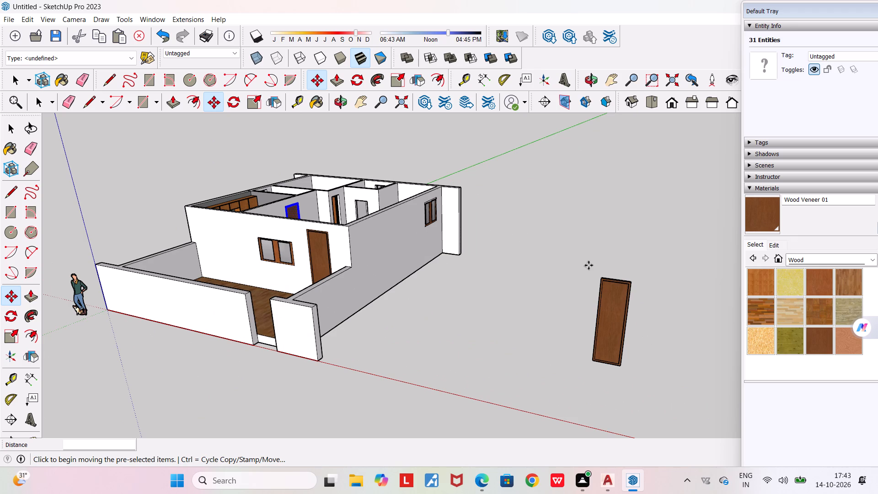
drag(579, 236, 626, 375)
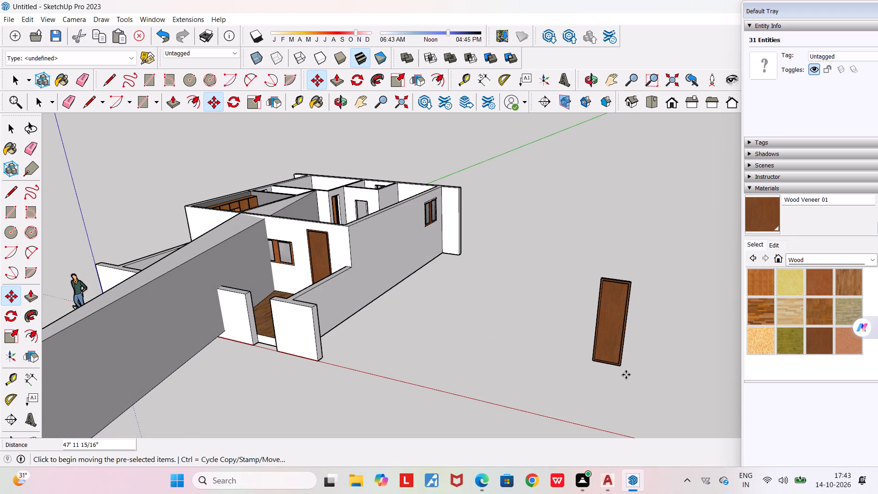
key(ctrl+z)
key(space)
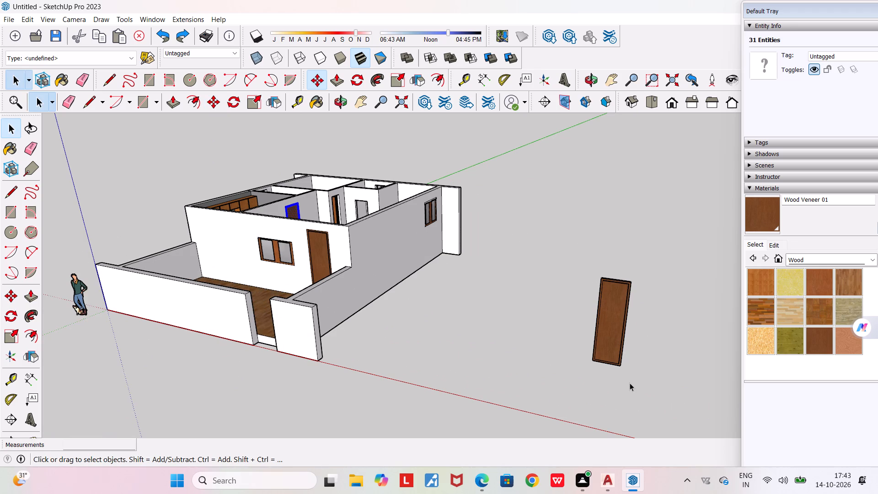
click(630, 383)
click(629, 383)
Examine the spare door's position and orientation relative to the house and its interior doorways.
scroll(633, 338, up, 2)
middle_drag(633, 338, 570, 385)
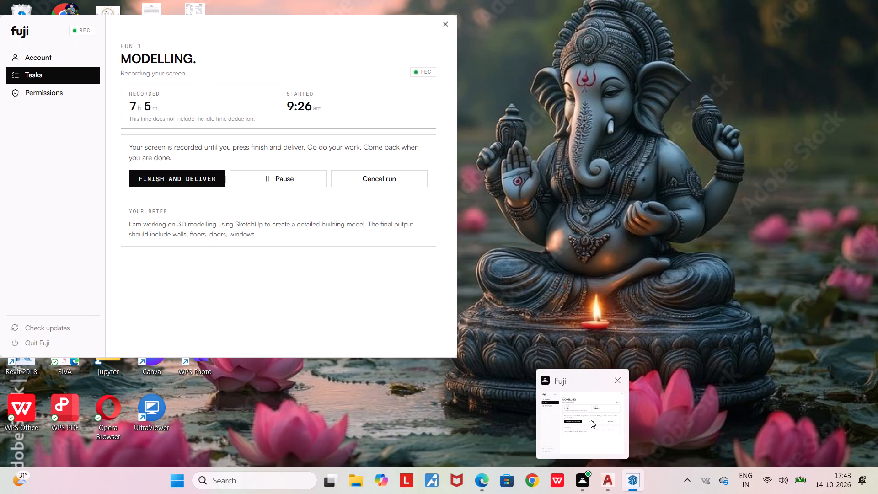
middle_drag(580, 345, 655, 328)
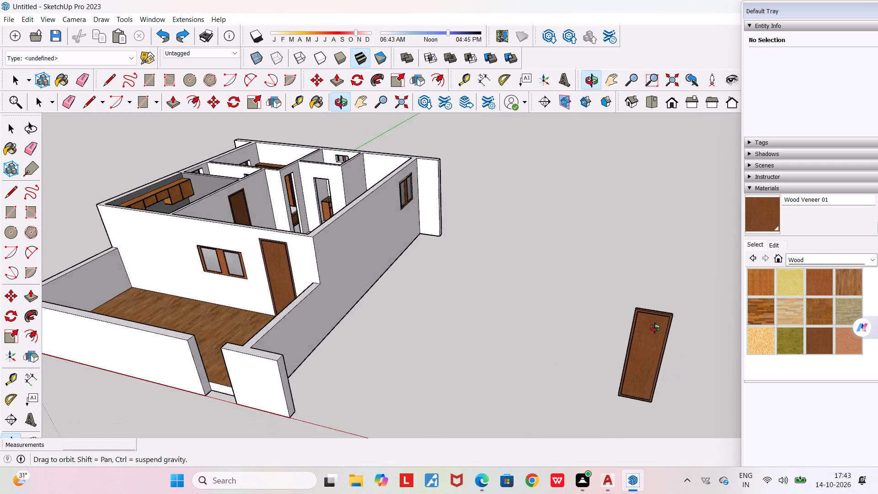
middle_drag(655, 328, 633, 315)
scroll(626, 311, down, 5)
scroll(703, 346, down, 5)
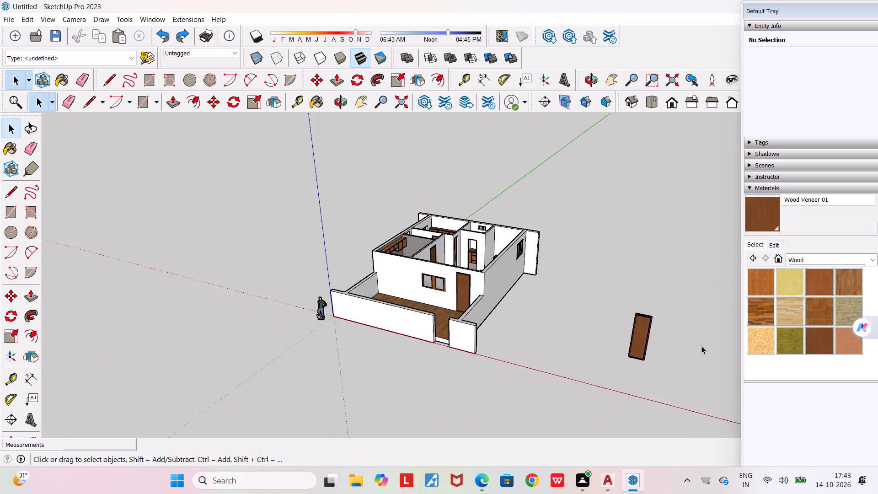
middle_drag(682, 356, 474, 364)
scroll(474, 364, up, 3)
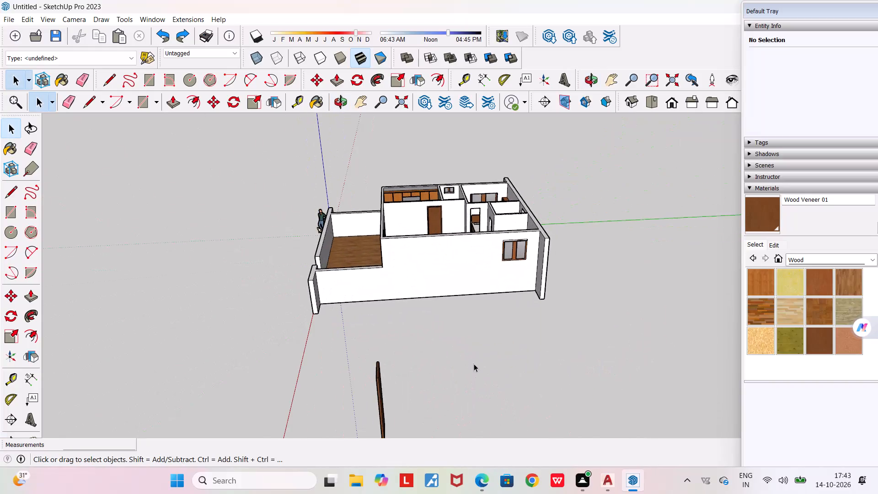
scroll(475, 412, up, 1)
middle_drag(476, 413, 664, 404)
scroll(664, 404, down, 4)
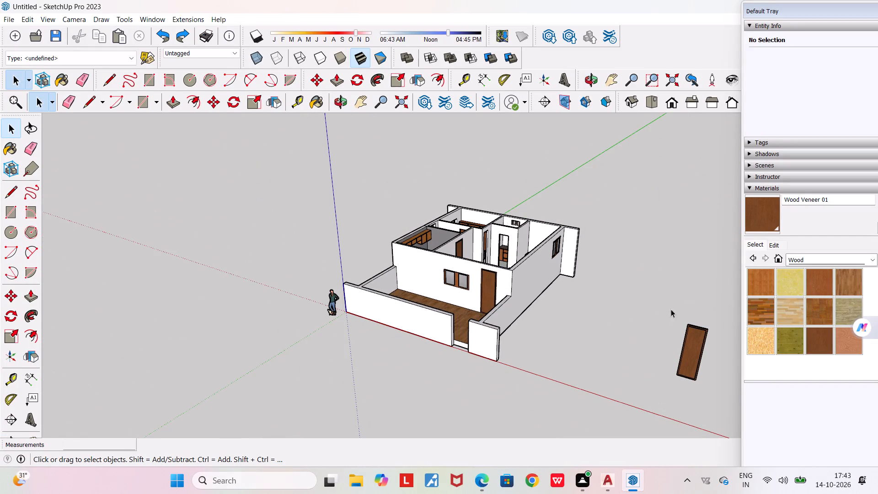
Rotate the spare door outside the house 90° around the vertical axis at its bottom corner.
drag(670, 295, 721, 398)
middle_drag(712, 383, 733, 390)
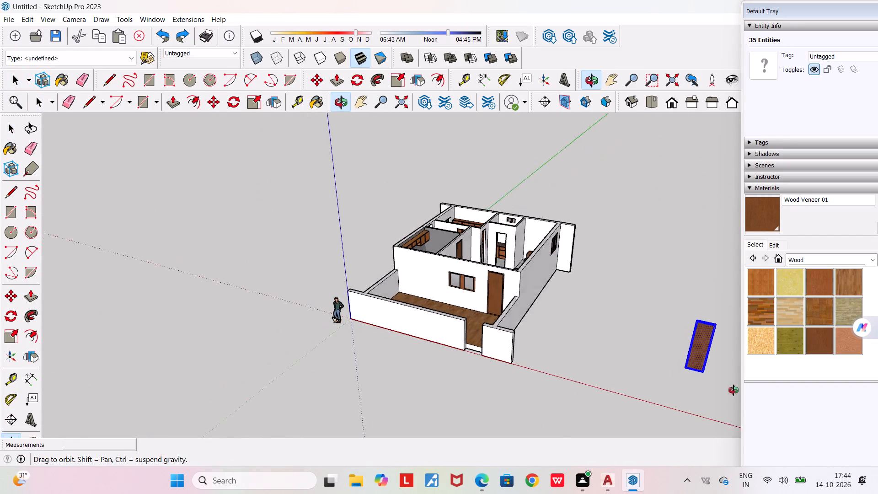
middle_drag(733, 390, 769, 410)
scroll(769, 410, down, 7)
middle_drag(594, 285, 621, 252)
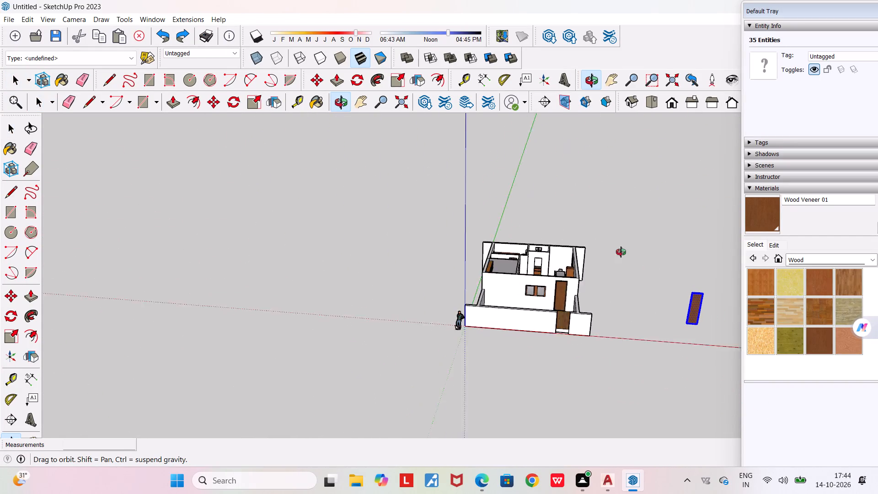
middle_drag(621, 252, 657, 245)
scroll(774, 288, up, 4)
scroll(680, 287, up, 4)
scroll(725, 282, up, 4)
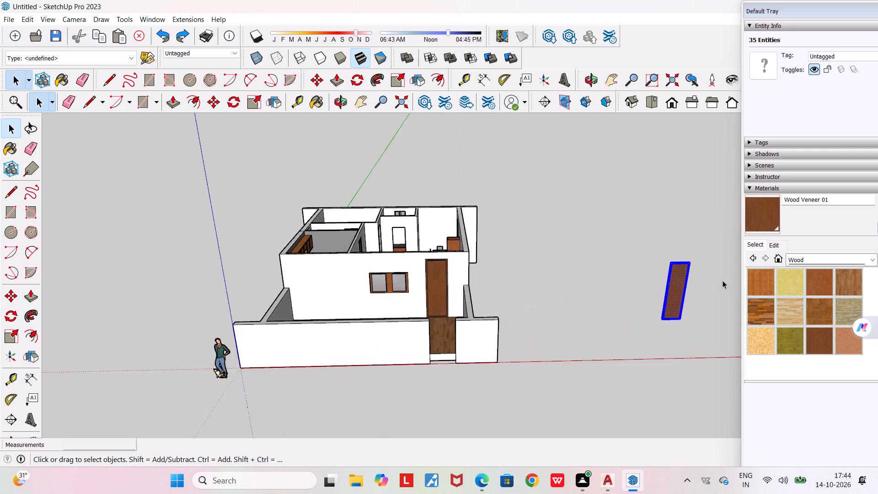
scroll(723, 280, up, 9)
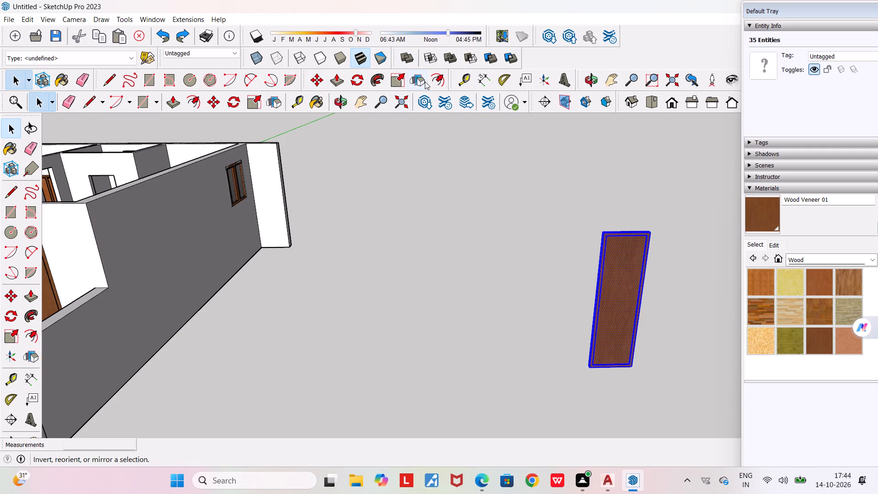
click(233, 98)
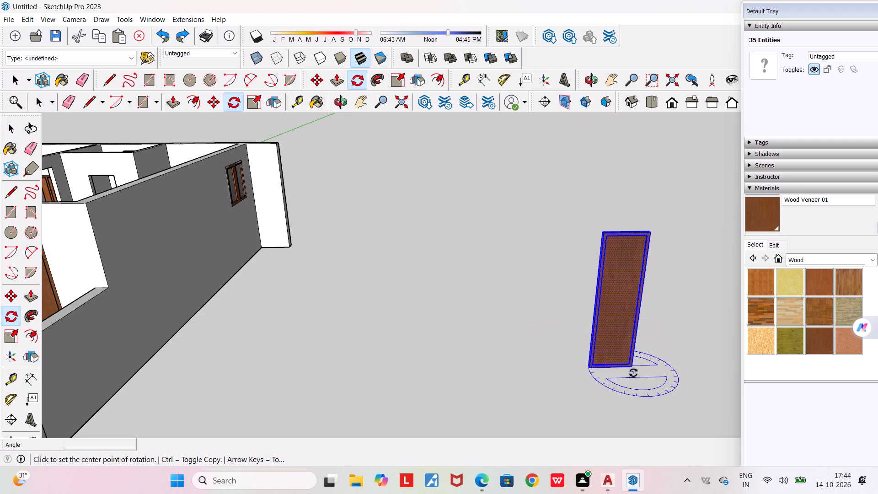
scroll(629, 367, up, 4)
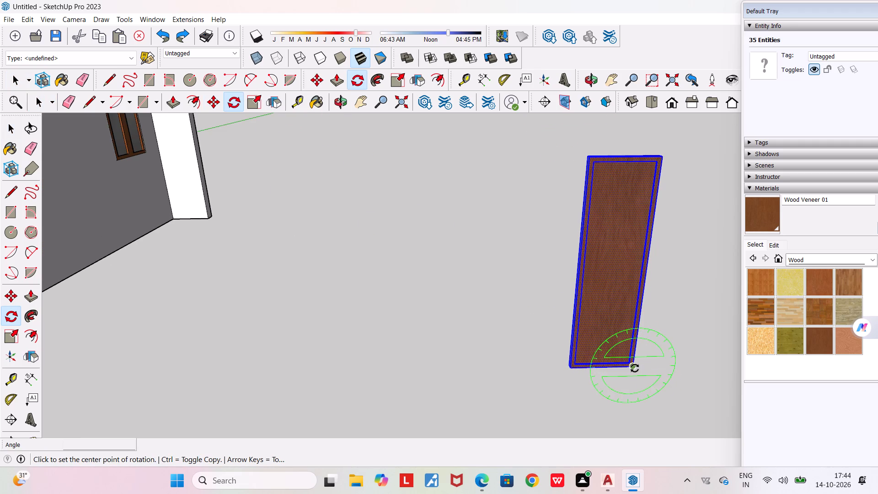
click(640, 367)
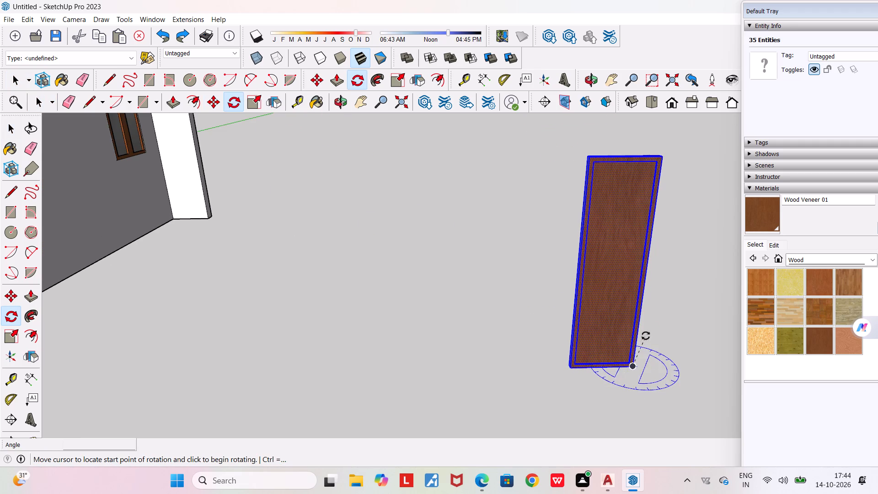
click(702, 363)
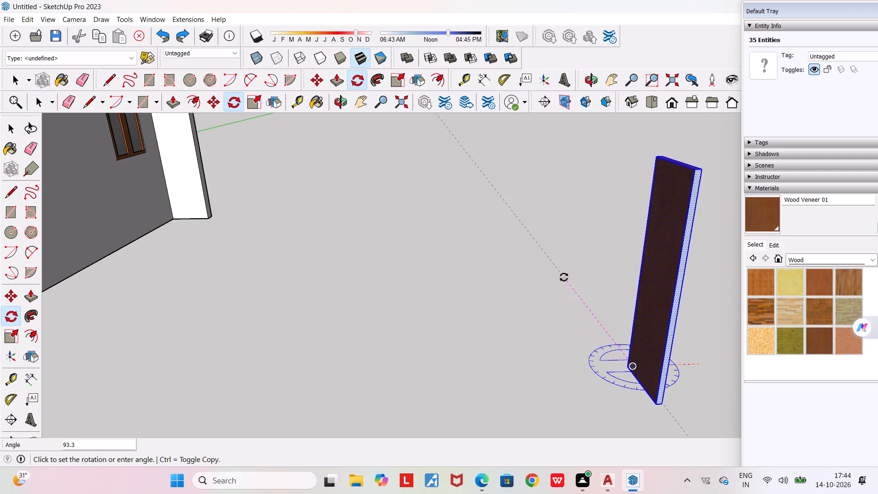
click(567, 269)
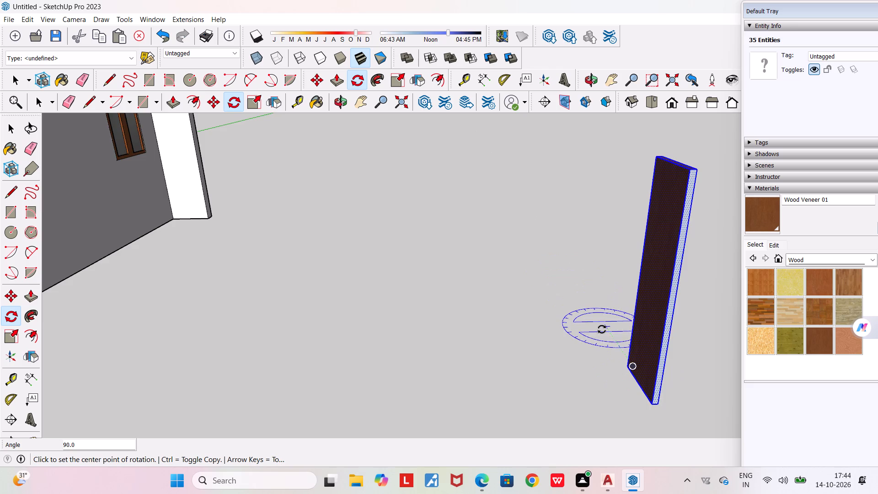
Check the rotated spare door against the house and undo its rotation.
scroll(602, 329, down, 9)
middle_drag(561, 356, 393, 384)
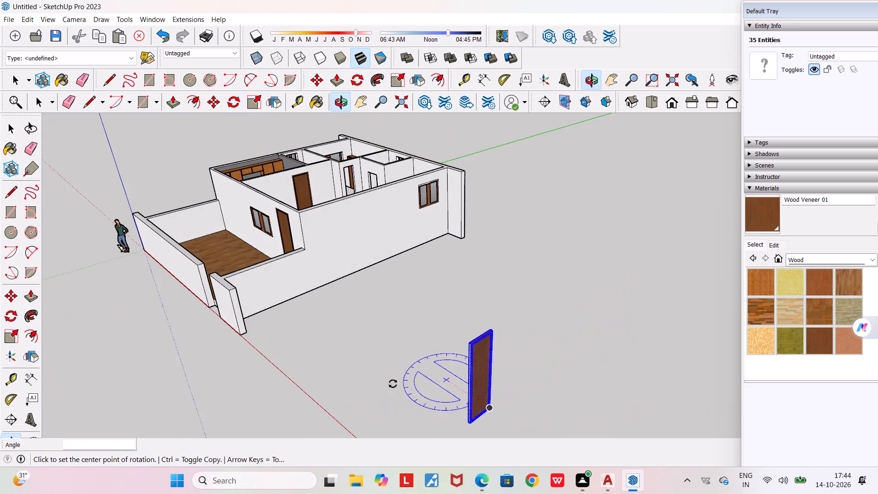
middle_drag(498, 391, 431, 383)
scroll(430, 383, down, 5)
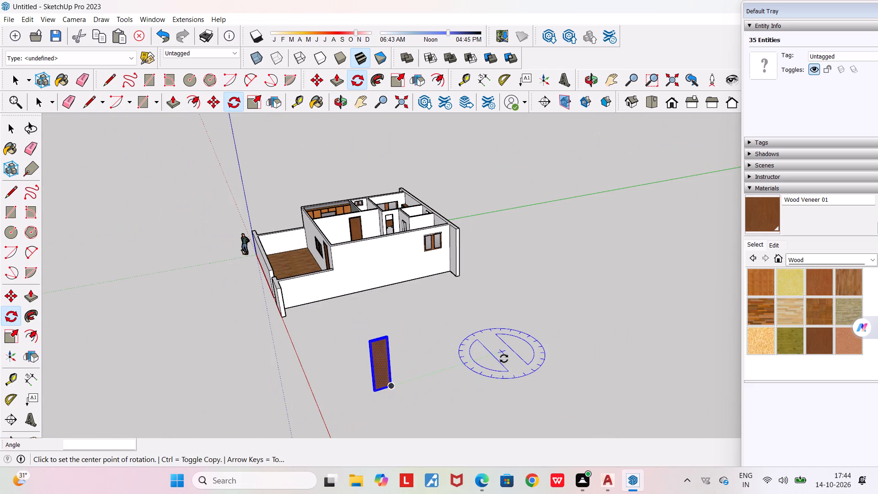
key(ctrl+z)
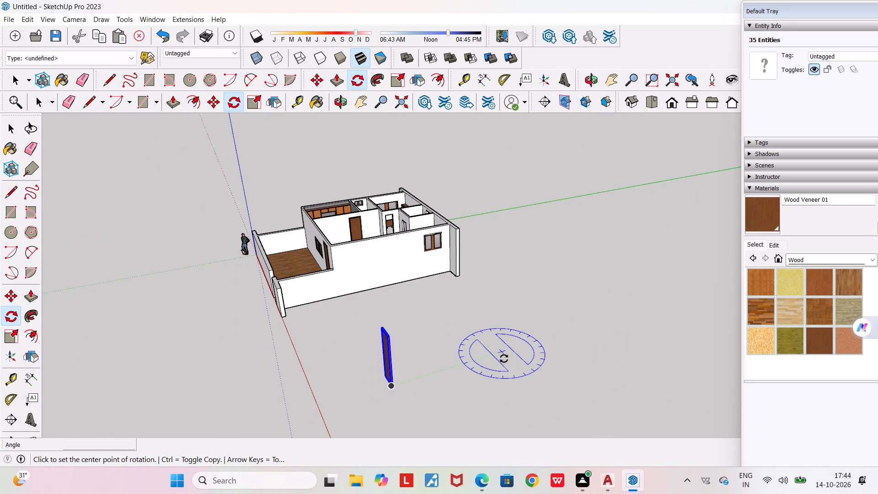
Paste a copy of the spare door beside the original, on the side facing away from the house.
middle_drag(405, 372, 616, 330)
scroll(616, 330, down, 3)
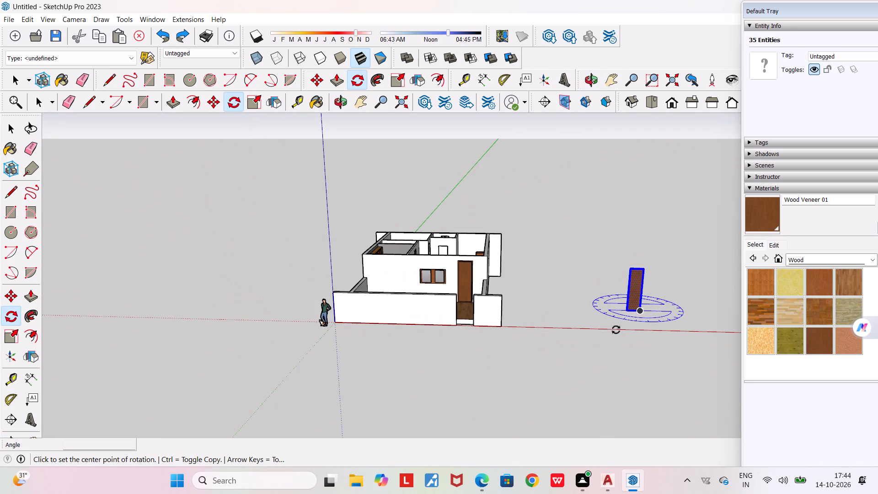
key(space)
key(space)
drag(606, 226, 656, 312)
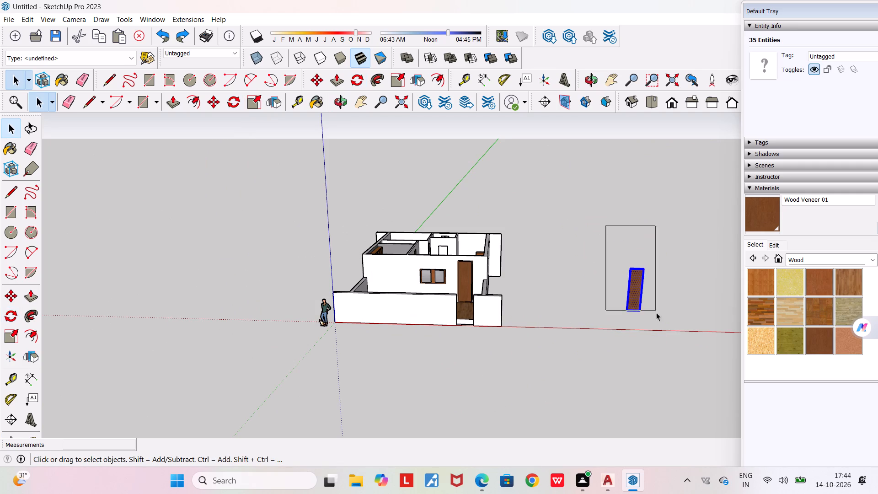
drag(656, 312, 669, 328)
key(ctrl+v)
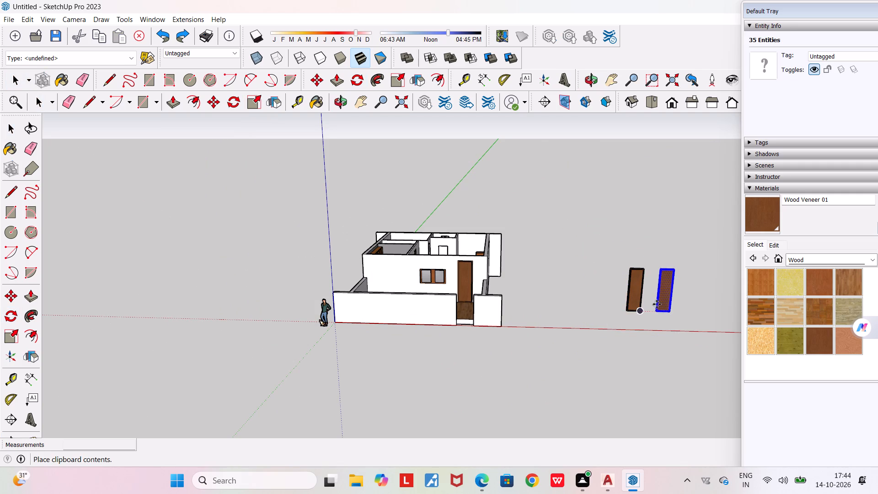
click(665, 308)
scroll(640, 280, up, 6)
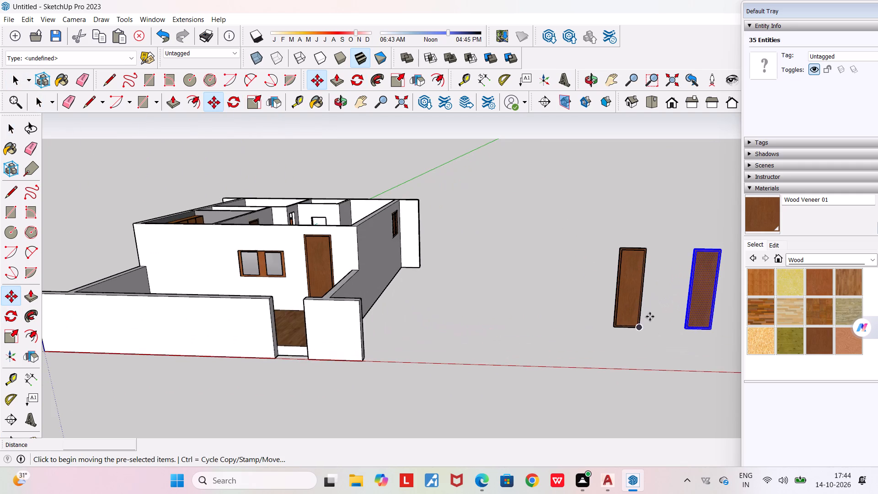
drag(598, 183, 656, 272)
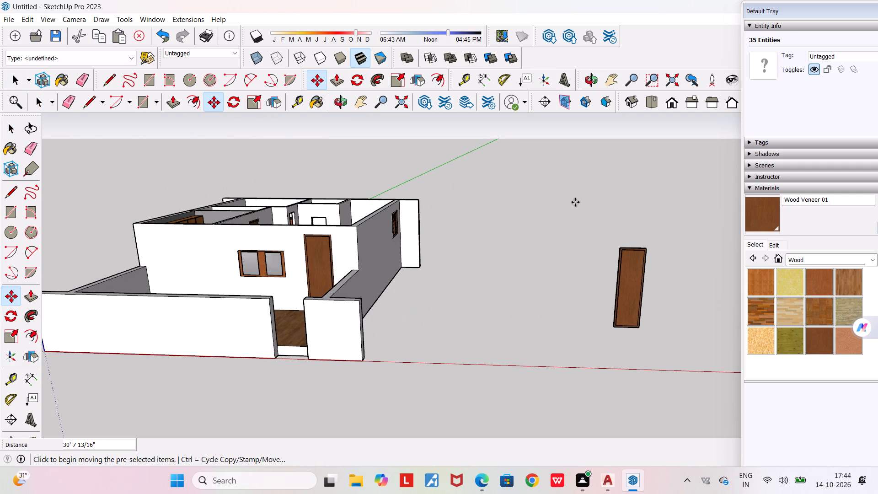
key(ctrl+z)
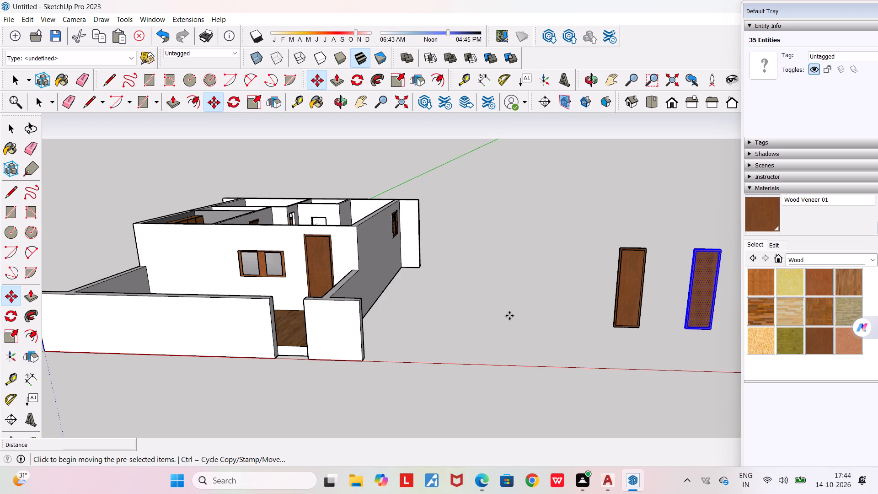
Rotate the pasted door copy outside the house 90° around the vertical axis at its bottom corner.
key(space)
scroll(607, 280, up, 4)
drag(616, 183, 691, 390)
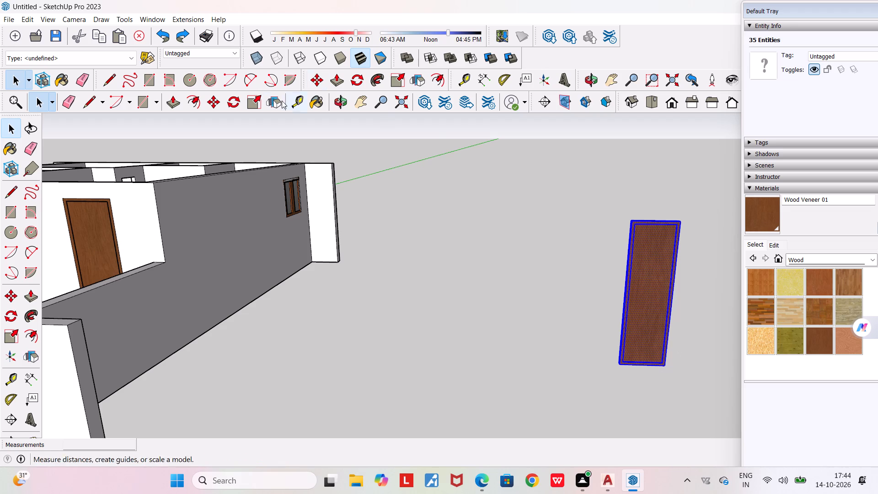
click(233, 104)
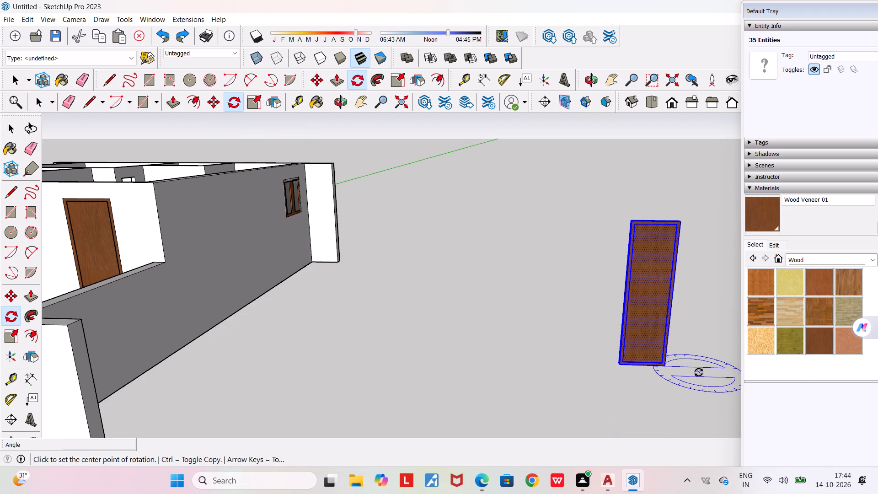
click(669, 367)
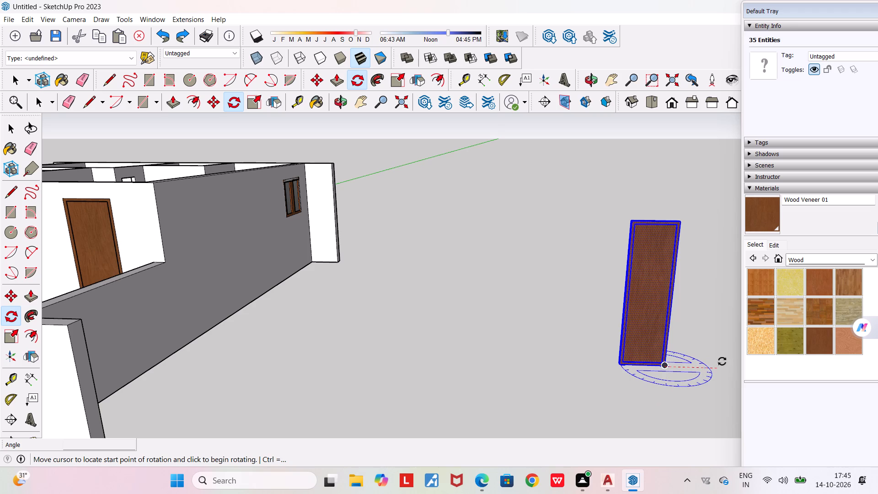
click(724, 361)
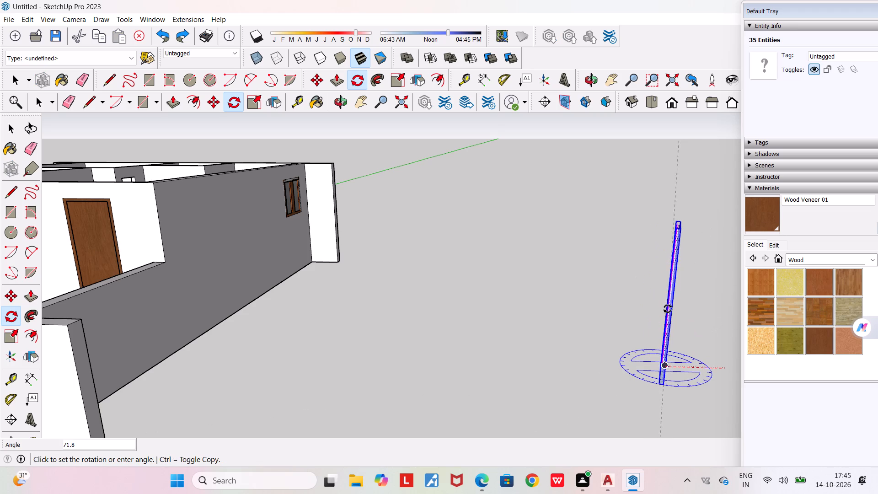
click(630, 314)
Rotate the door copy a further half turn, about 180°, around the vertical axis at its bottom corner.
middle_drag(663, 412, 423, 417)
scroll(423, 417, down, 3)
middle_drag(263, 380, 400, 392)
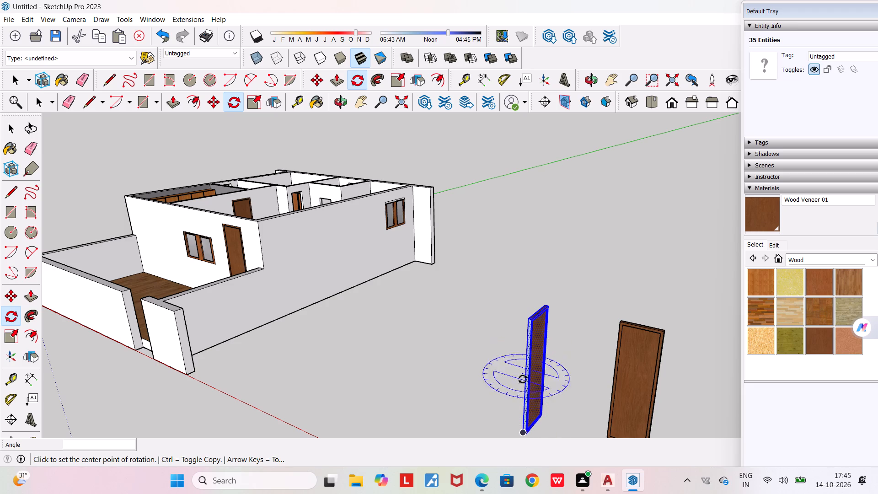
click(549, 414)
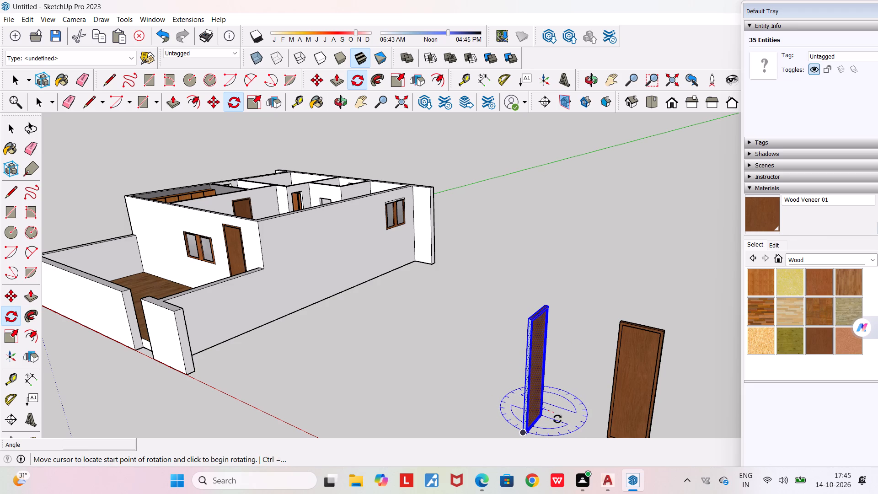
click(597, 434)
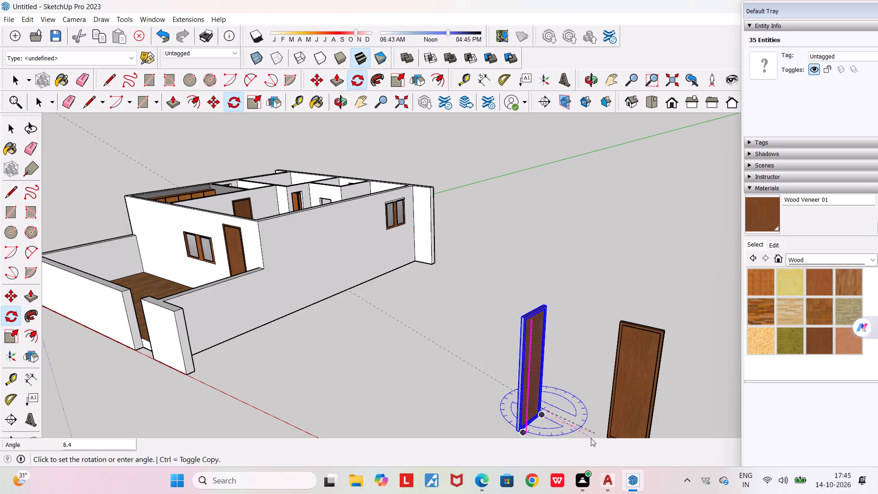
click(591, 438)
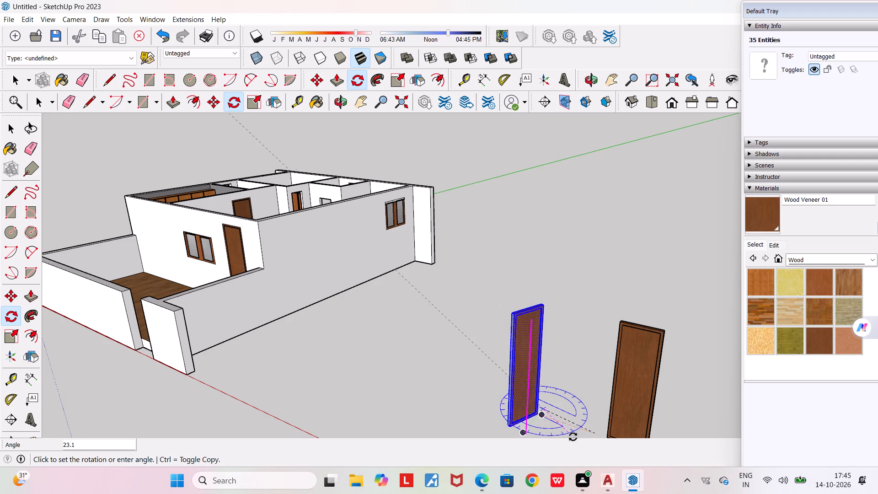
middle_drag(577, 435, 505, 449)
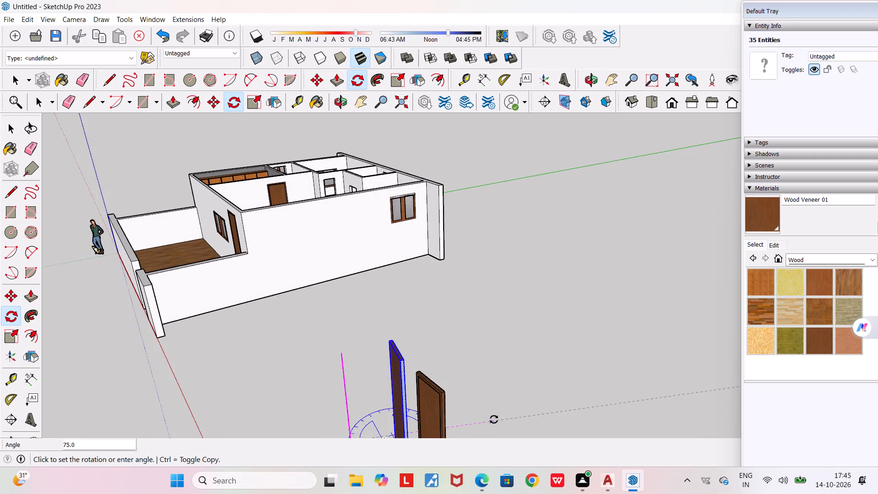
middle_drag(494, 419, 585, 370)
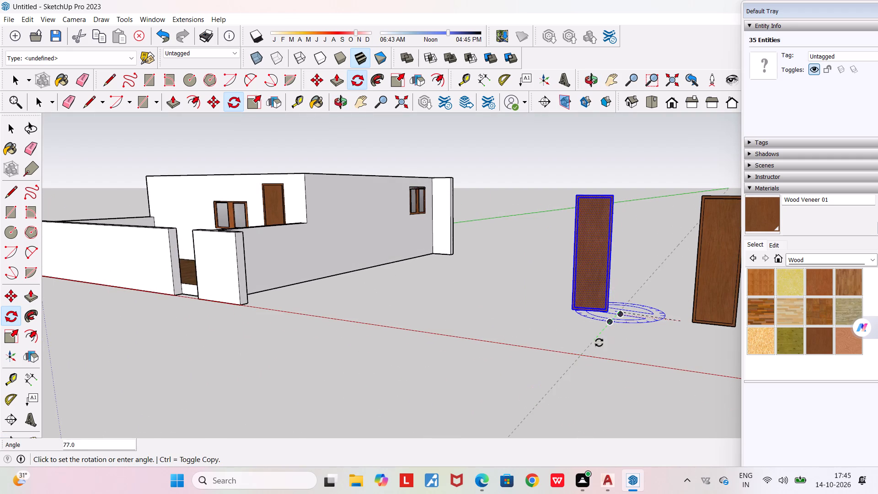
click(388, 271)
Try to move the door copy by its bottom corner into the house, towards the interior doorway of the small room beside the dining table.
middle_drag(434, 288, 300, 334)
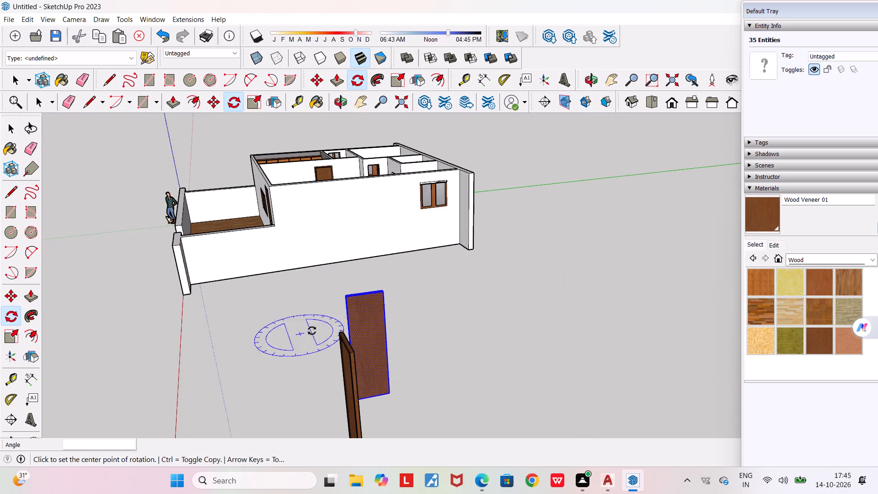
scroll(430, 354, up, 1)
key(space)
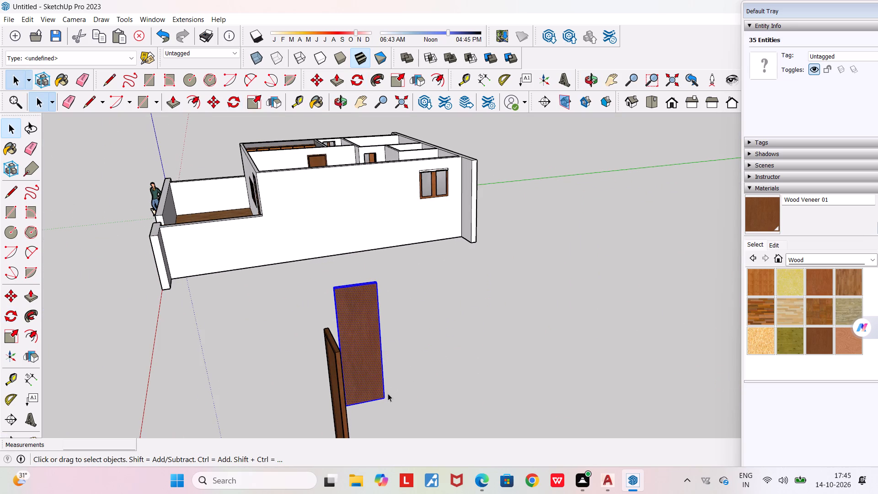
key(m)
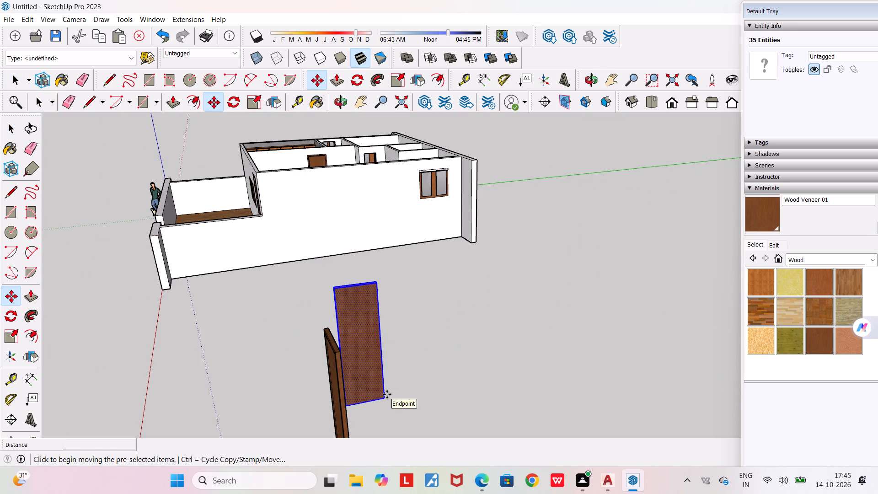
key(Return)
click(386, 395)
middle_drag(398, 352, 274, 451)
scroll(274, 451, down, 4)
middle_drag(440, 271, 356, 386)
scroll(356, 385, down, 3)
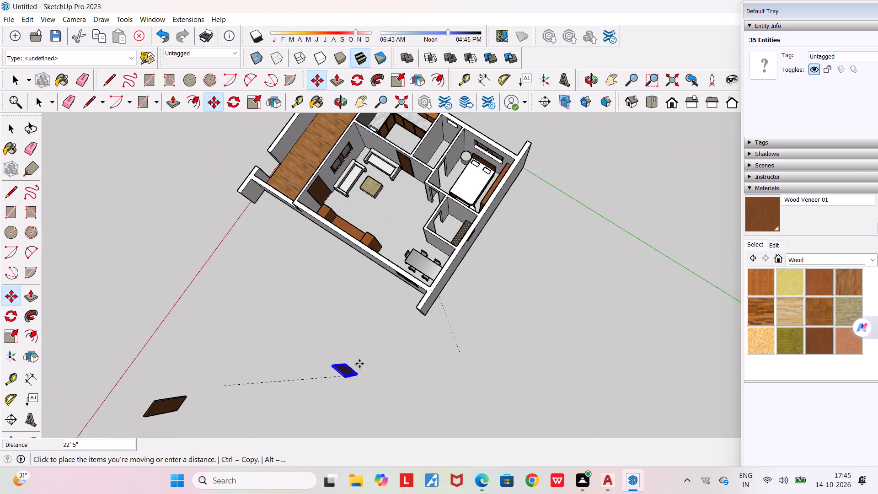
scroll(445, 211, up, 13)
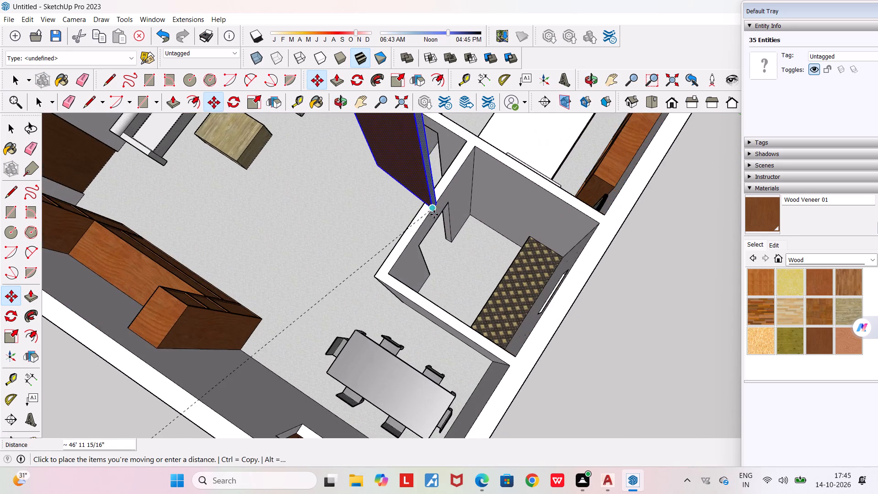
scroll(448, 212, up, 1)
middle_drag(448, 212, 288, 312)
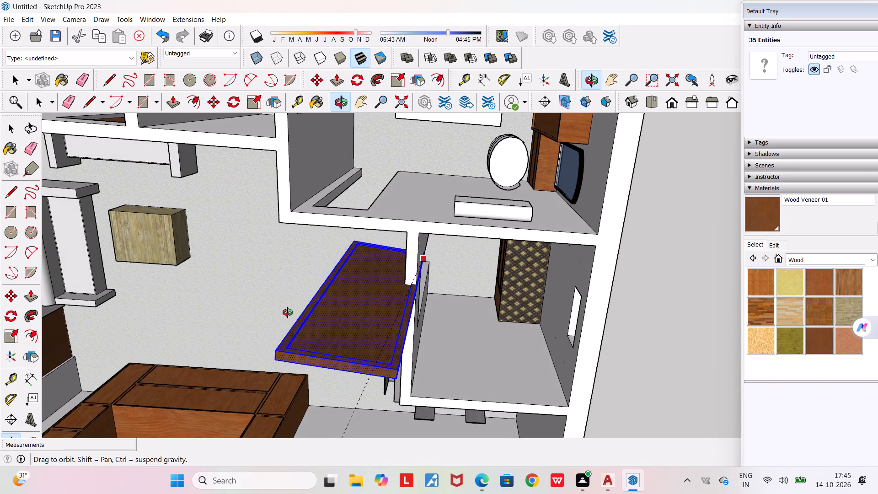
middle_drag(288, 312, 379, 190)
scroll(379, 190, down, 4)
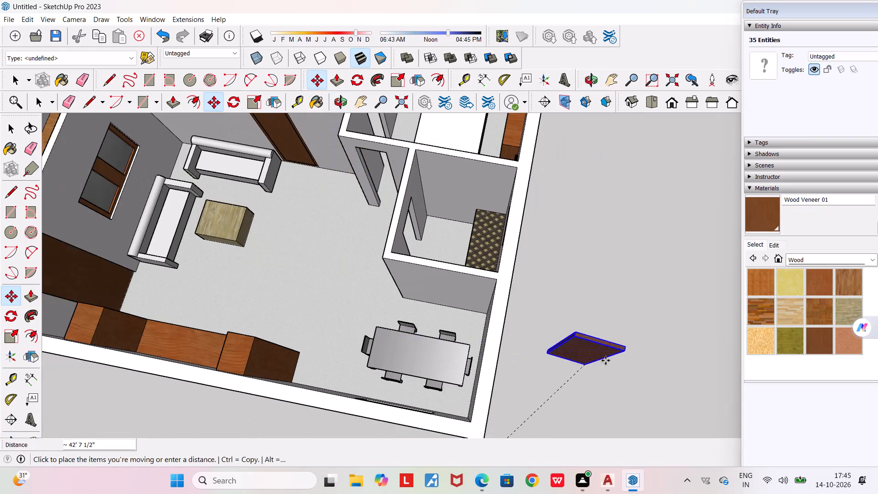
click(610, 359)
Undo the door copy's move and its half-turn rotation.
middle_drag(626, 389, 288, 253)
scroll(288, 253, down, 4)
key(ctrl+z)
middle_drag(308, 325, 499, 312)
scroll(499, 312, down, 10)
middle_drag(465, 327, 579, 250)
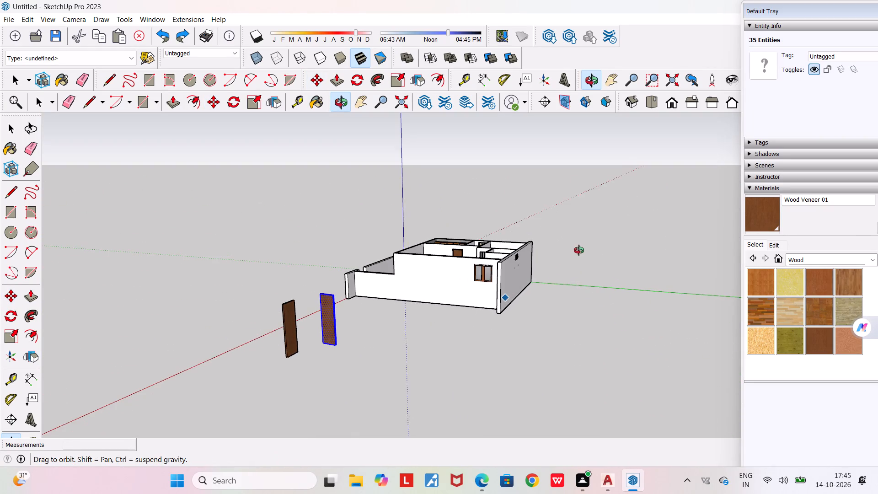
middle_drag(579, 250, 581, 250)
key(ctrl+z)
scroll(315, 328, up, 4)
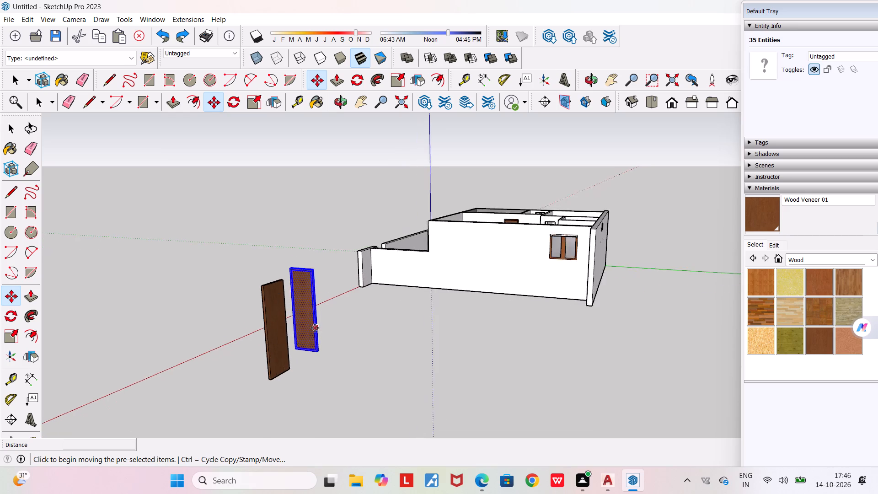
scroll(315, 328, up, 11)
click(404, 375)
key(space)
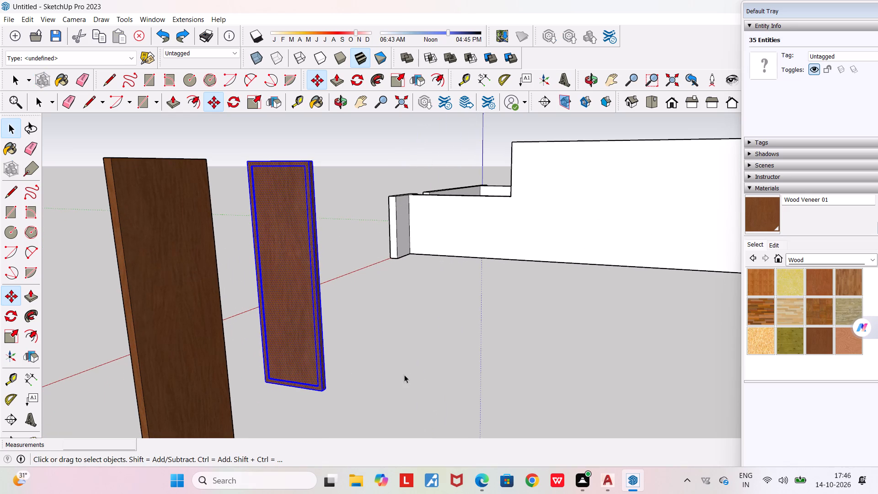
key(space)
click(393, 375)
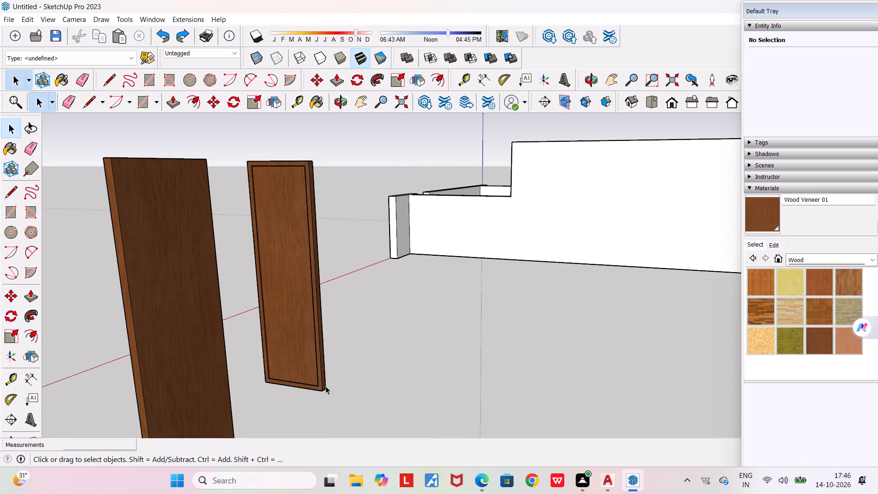
Move the door copy by its bottom corner, compare it with the bedroom doorway, and place it about 16' away, outside the long side wall.
double_click(322, 386)
click(322, 386)
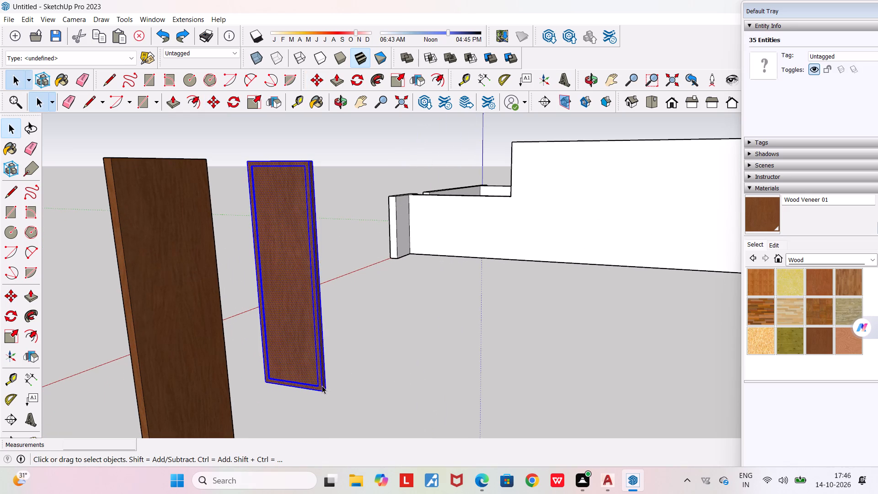
key(m)
click(324, 391)
scroll(327, 394, down, 5)
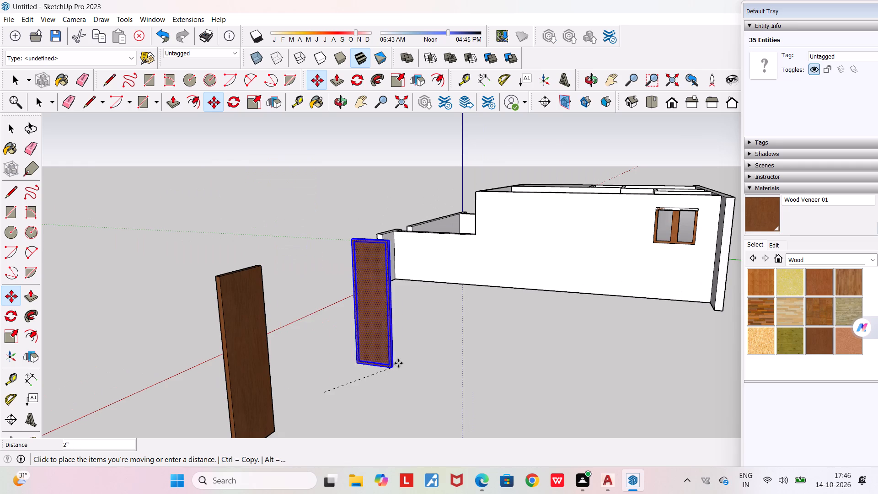
middle_drag(398, 362, 155, 431)
middle_drag(587, 379, 606, 397)
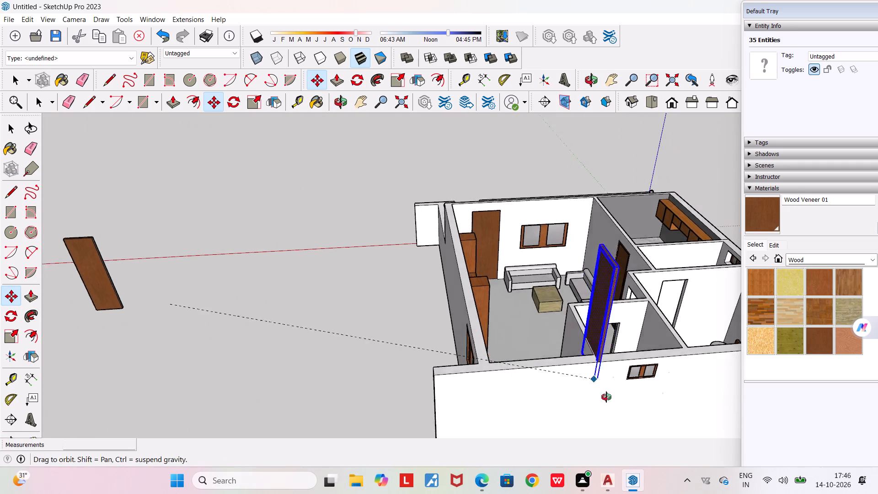
middle_drag(606, 397, 650, 452)
scroll(635, 285, up, 2)
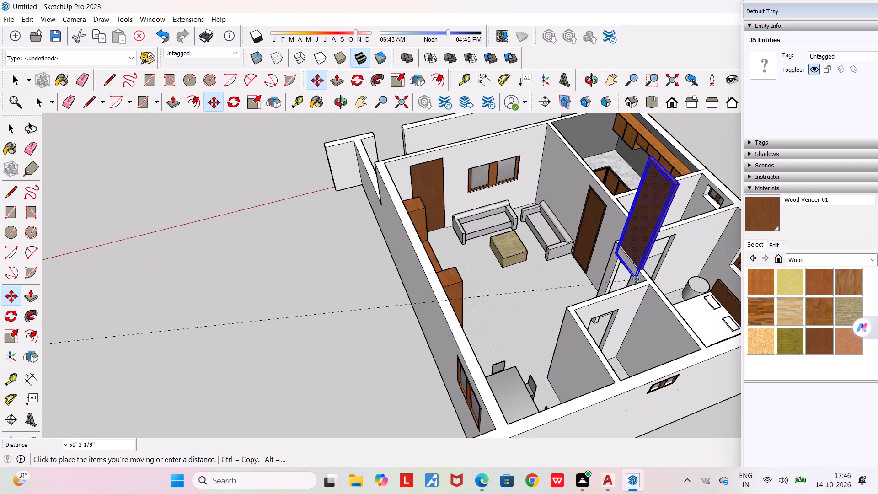
scroll(636, 279, up, 18)
scroll(634, 292, up, 6)
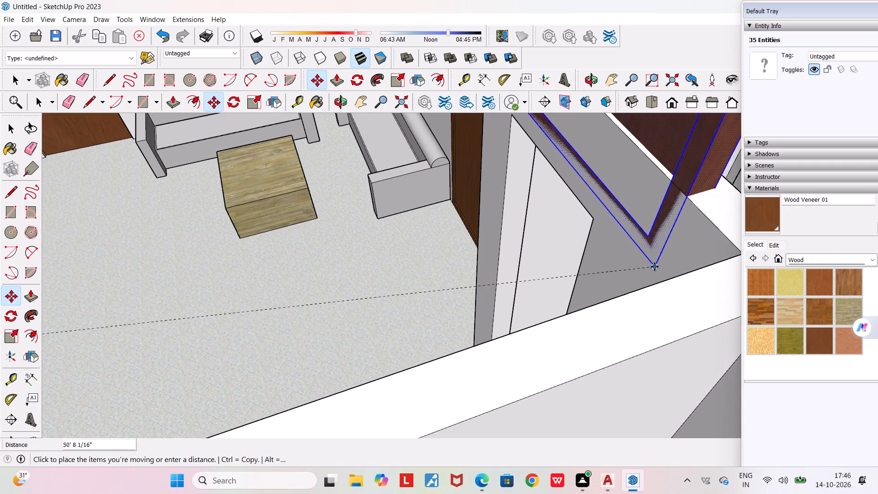
middle_drag(651, 278, 764, 284)
scroll(764, 284, down, 3)
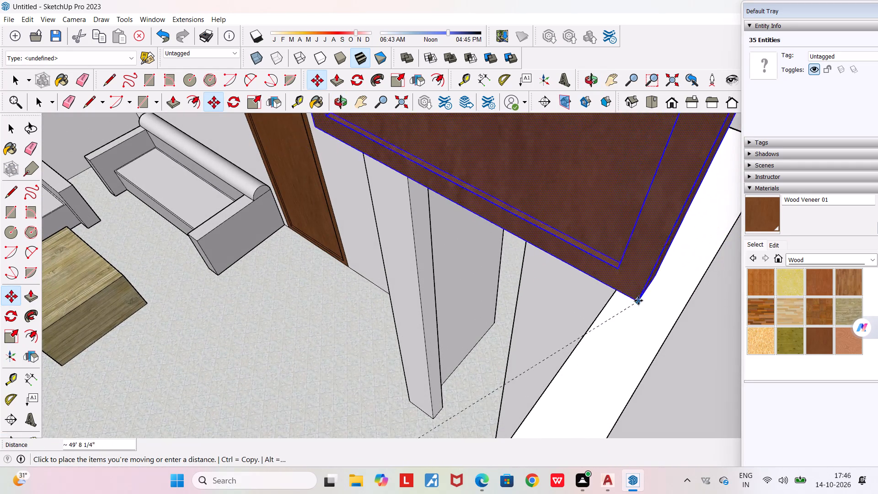
scroll(638, 301, down, 7)
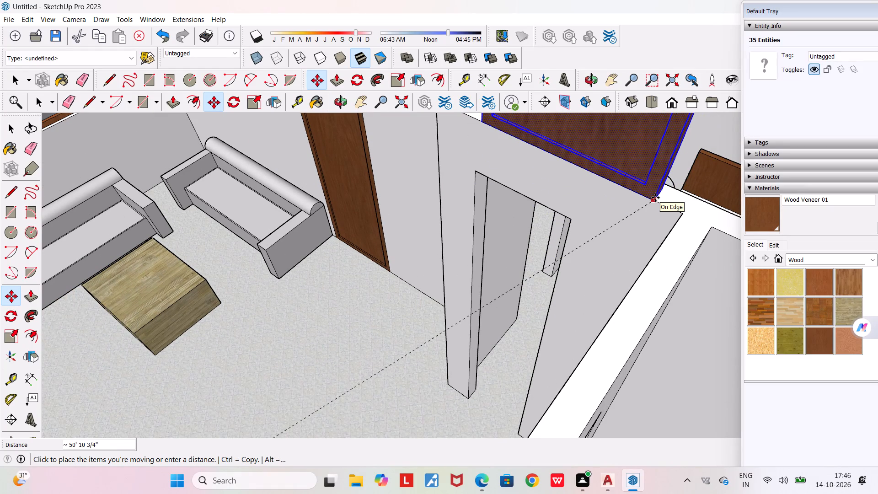
middle_drag(655, 198, 766, 146)
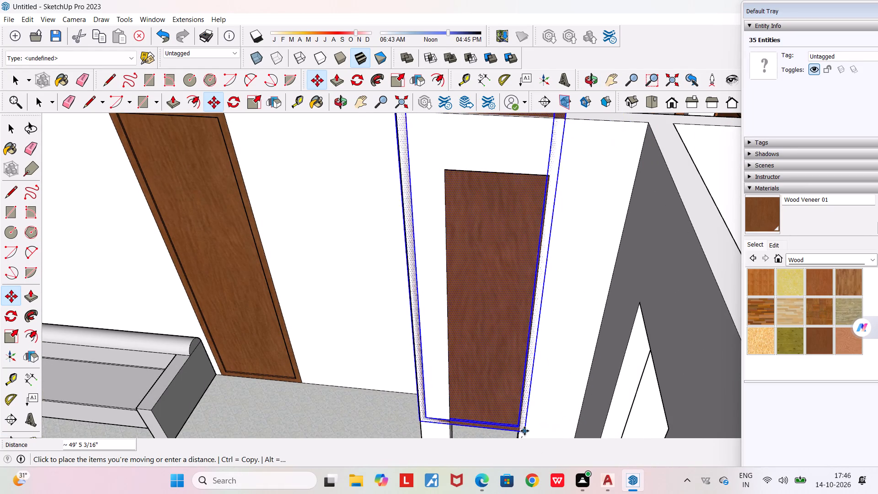
scroll(533, 442, down, 6)
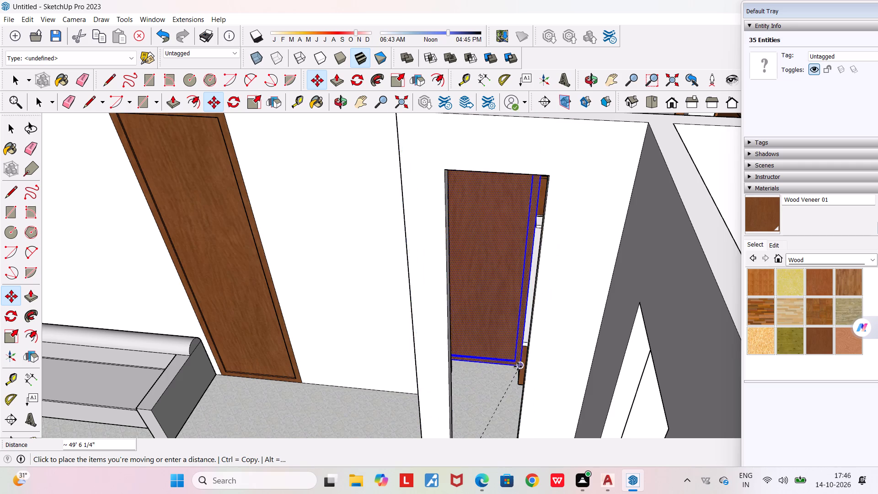
scroll(533, 378, down, 20)
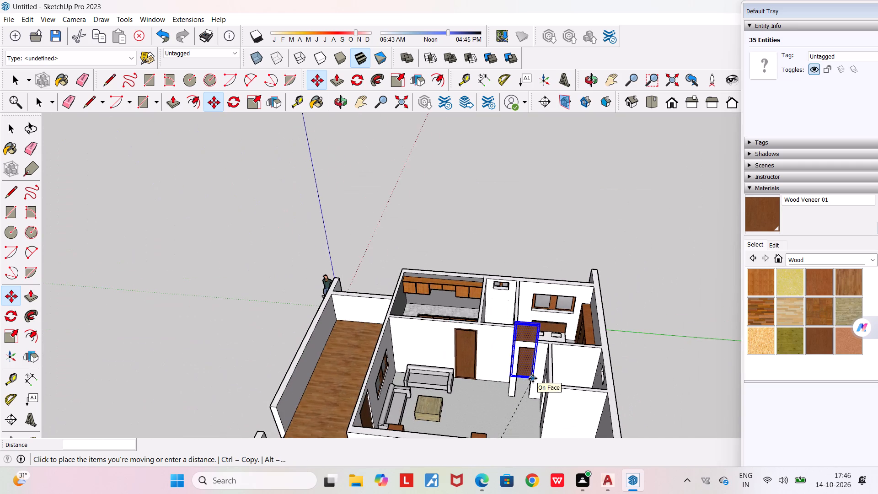
scroll(533, 378, down, 15)
scroll(493, 426, up, 9)
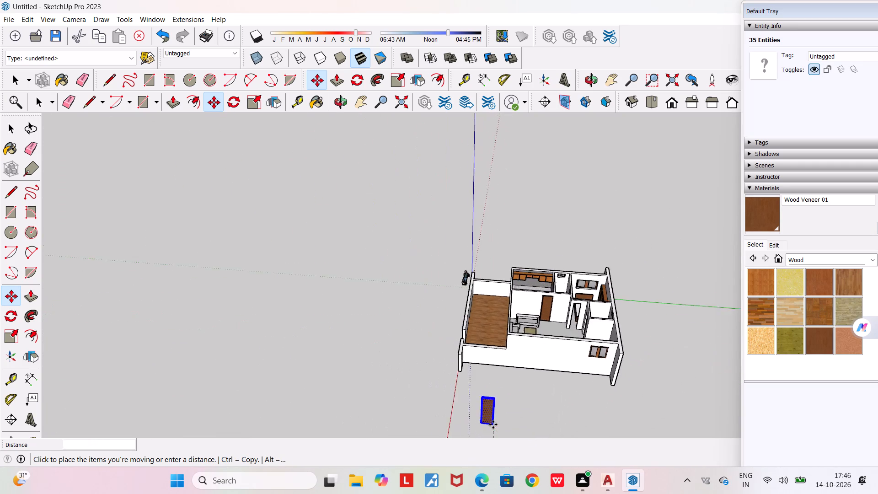
scroll(493, 424, up, 11)
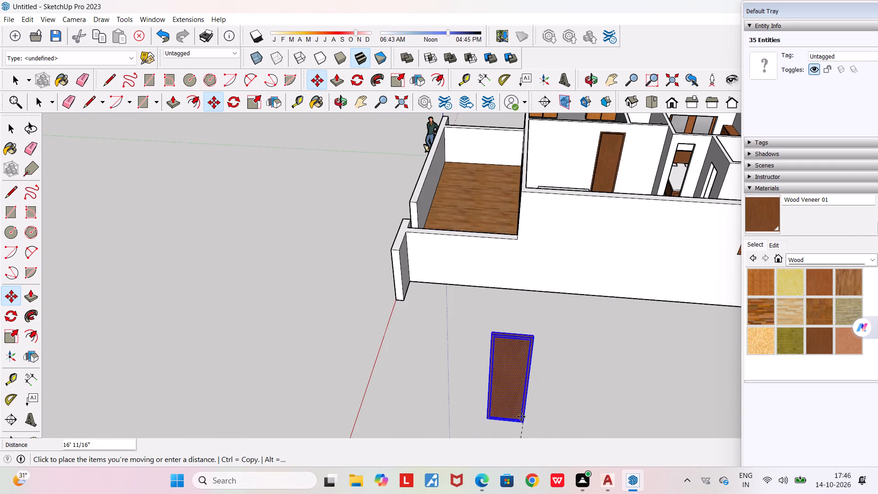
click(523, 419)
Scale the door copy slightly narrower along the green axis from the middle of its side edge.
scroll(510, 411, up, 6)
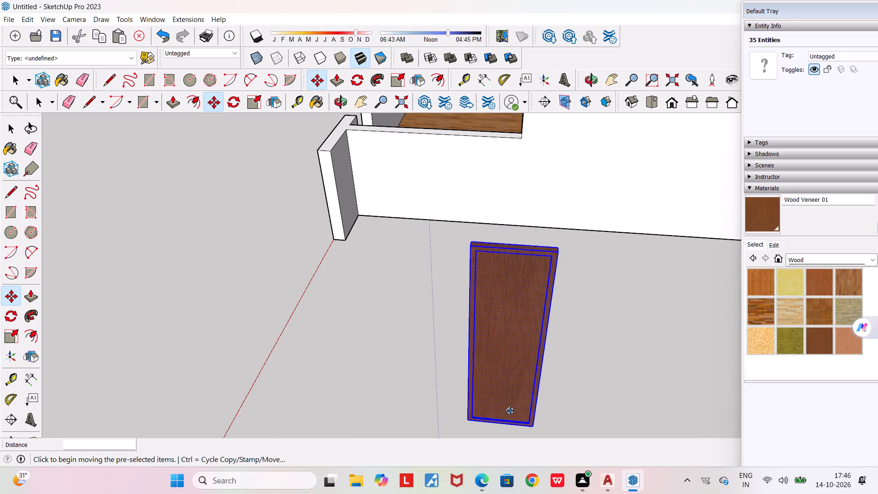
click(13, 336)
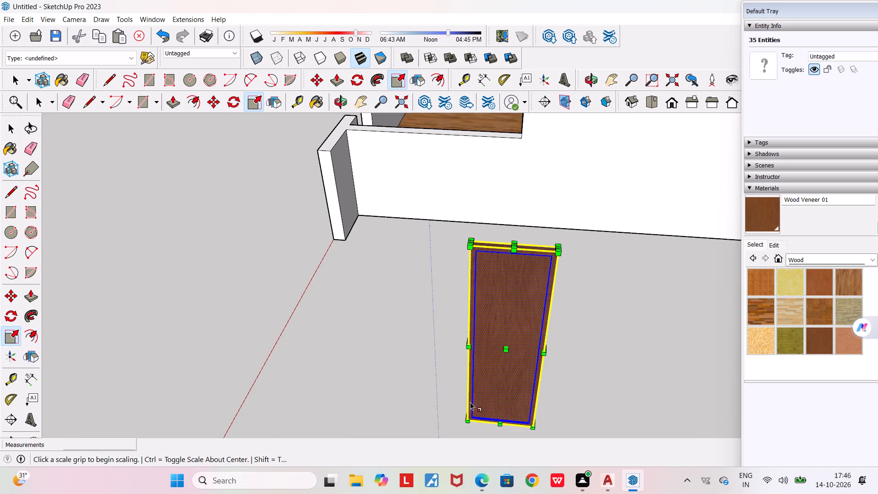
middle_drag(579, 381, 503, 365)
scroll(386, 305, up, 1)
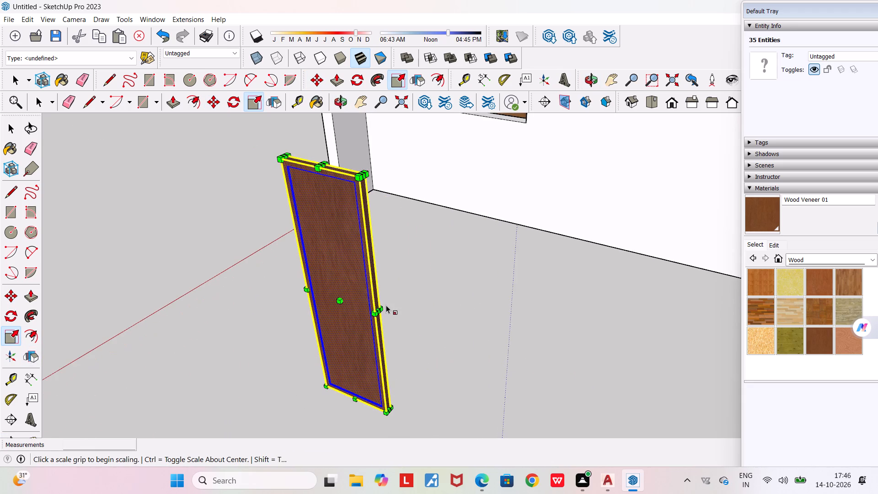
scroll(368, 328, up, 7)
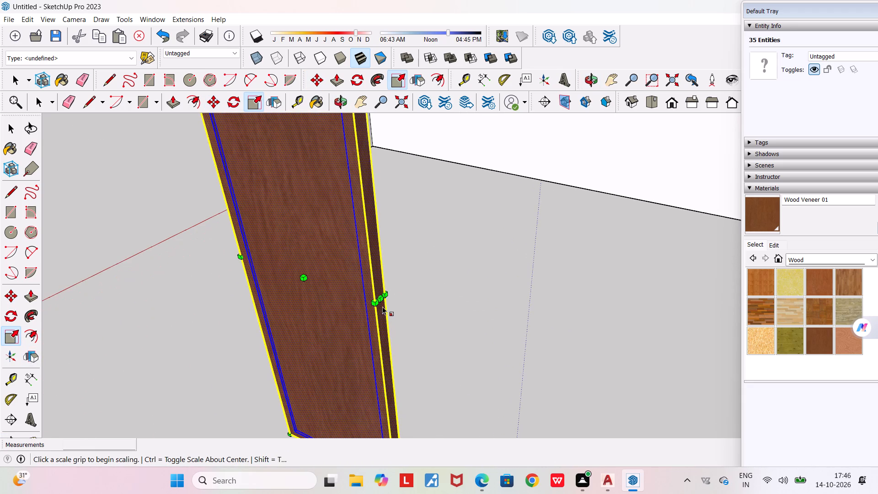
scroll(382, 303, up, 3)
click(382, 301)
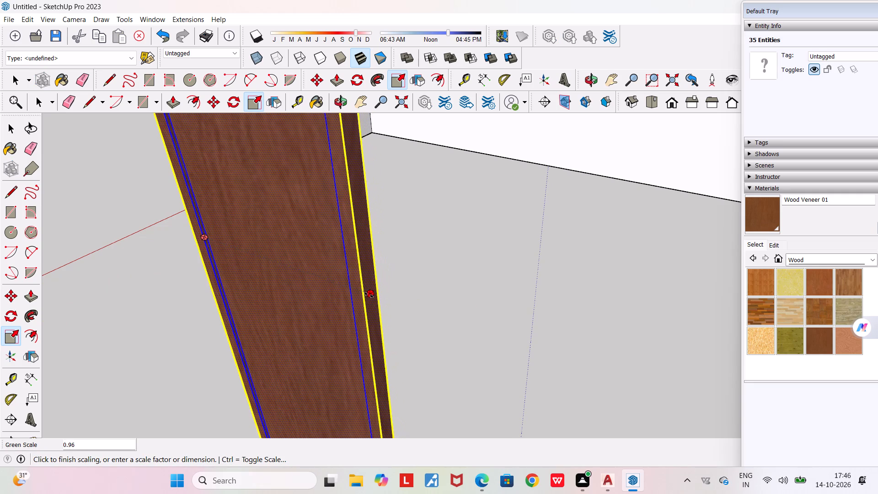
click(359, 292)
scroll(386, 320, down, 6)
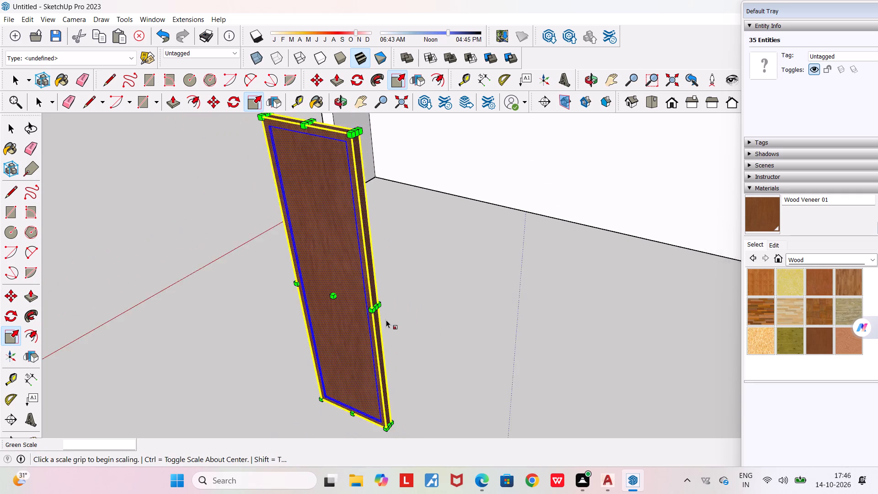
scroll(386, 320, down, 2)
Move the door copy by its bottom corner to the open doorway beyond the sofas, compare the fit, and place it back outside the long side wall.
key(m)
key(Return)
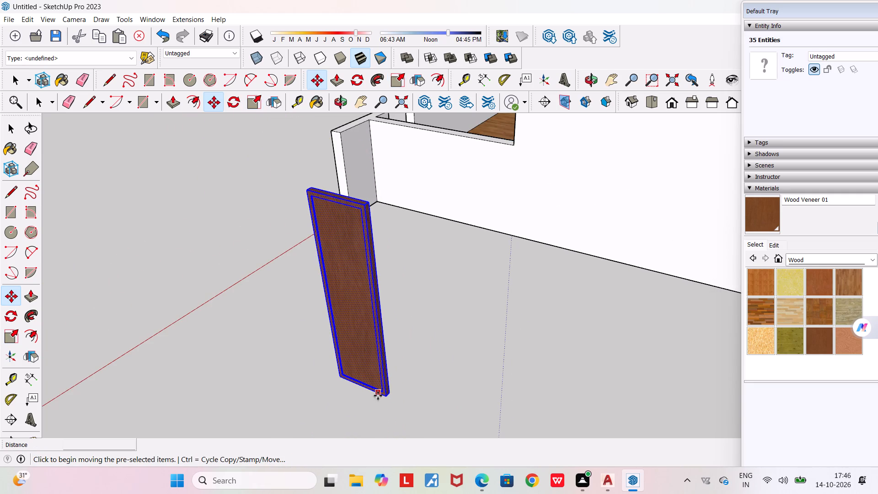
click(383, 399)
scroll(438, 378, down, 6)
middle_drag(438, 378, 246, 404)
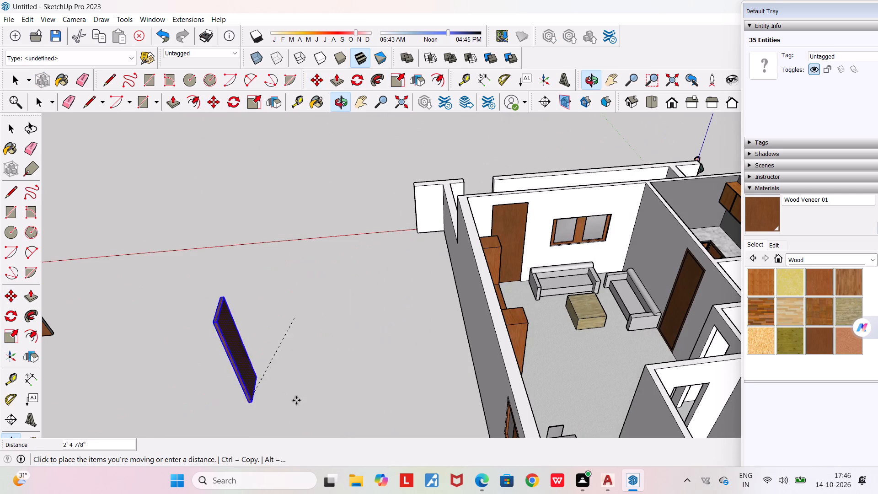
middle_drag(710, 390, 877, 383)
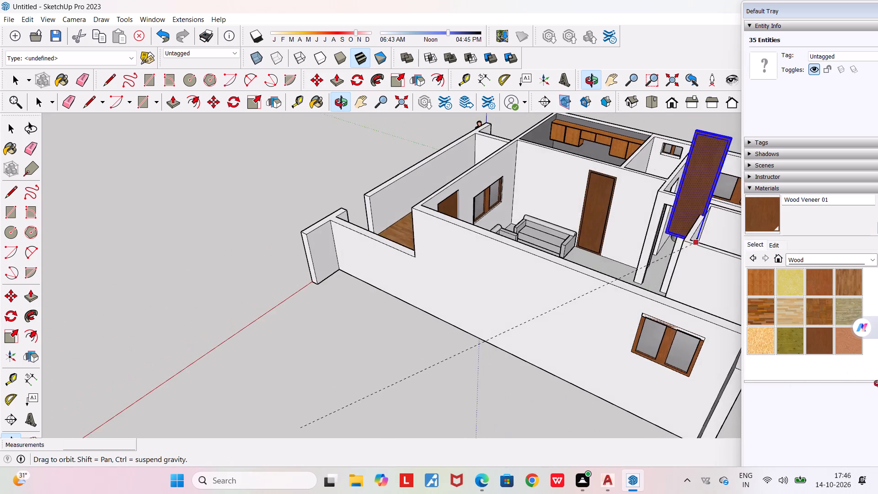
middle_drag(877, 383, 877, 371)
scroll(676, 271, up, 1)
middle_drag(649, 307, 465, 370)
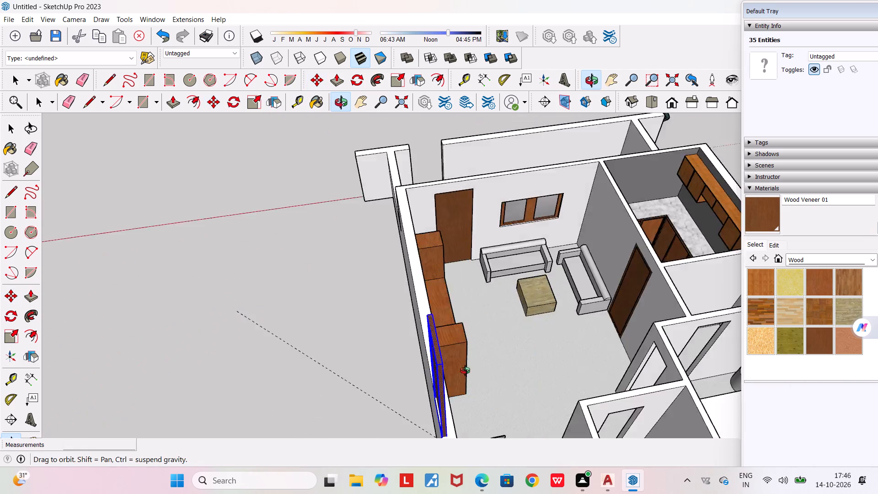
middle_drag(465, 370, 404, 368)
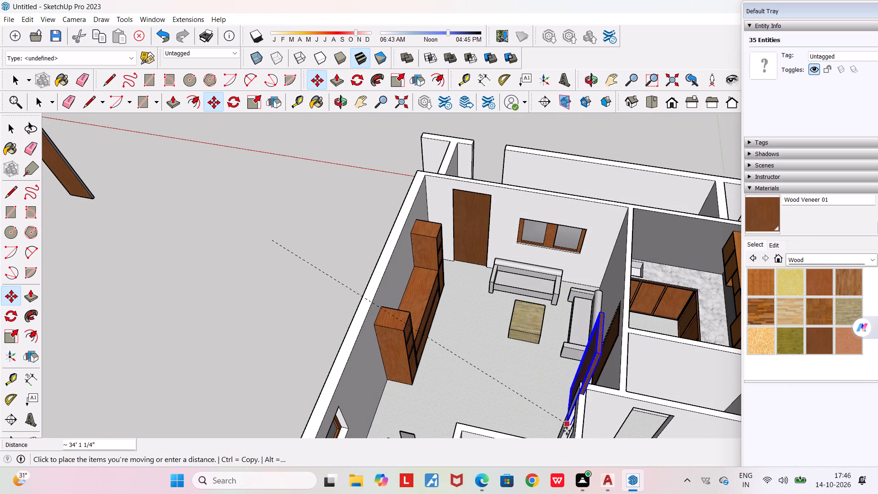
middle_drag(566, 443, 669, 378)
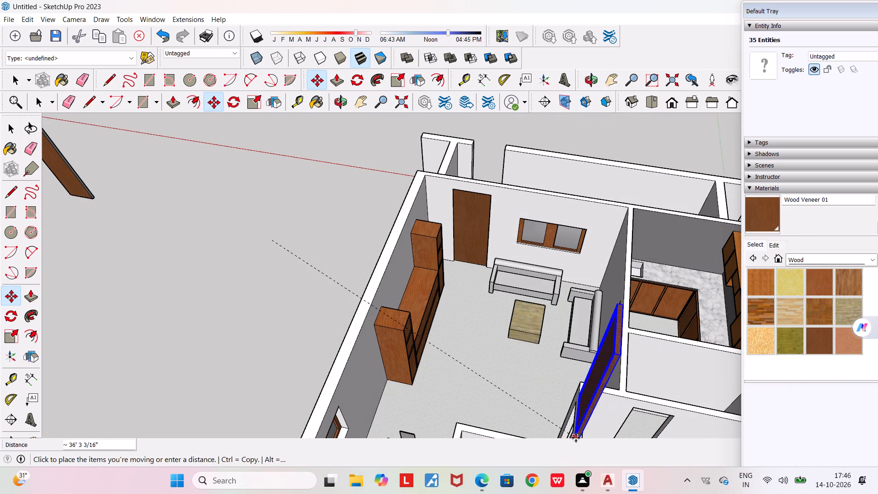
middle_drag(721, 385, 868, 262)
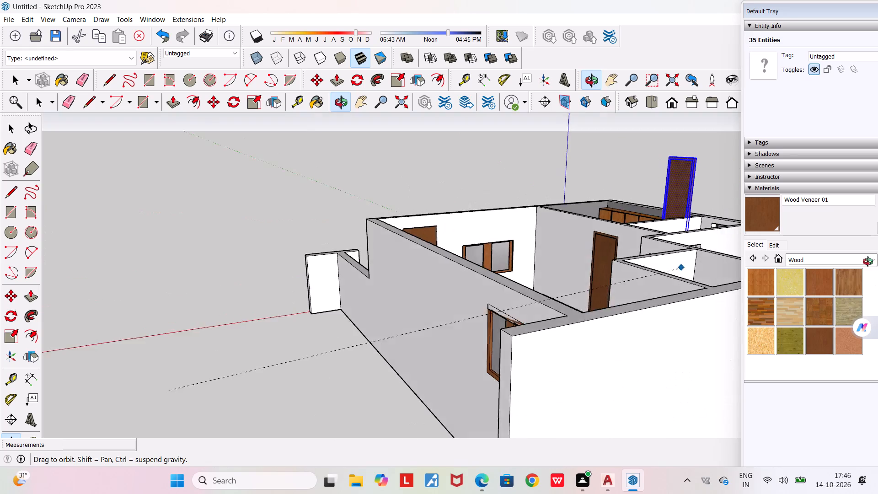
middle_drag(868, 262, 820, 297)
scroll(573, 278, down, 4)
middle_drag(586, 349, 626, 328)
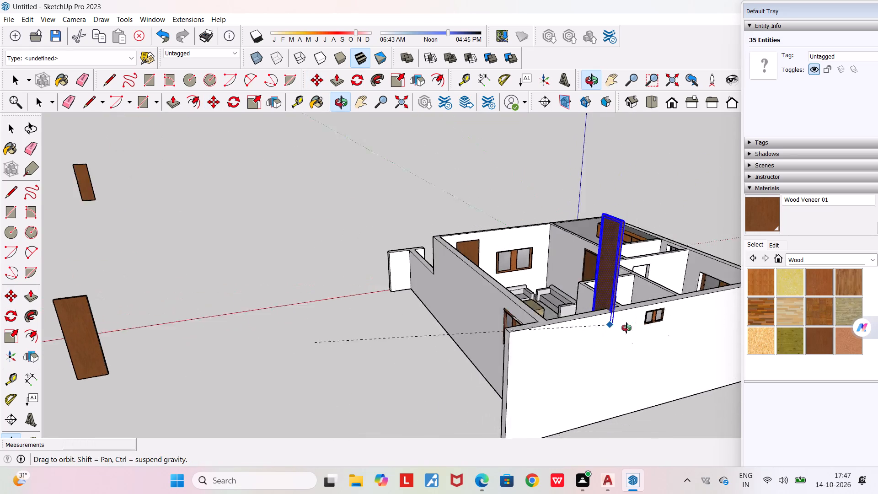
middle_drag(626, 328, 739, 386)
middle_drag(593, 274, 670, 321)
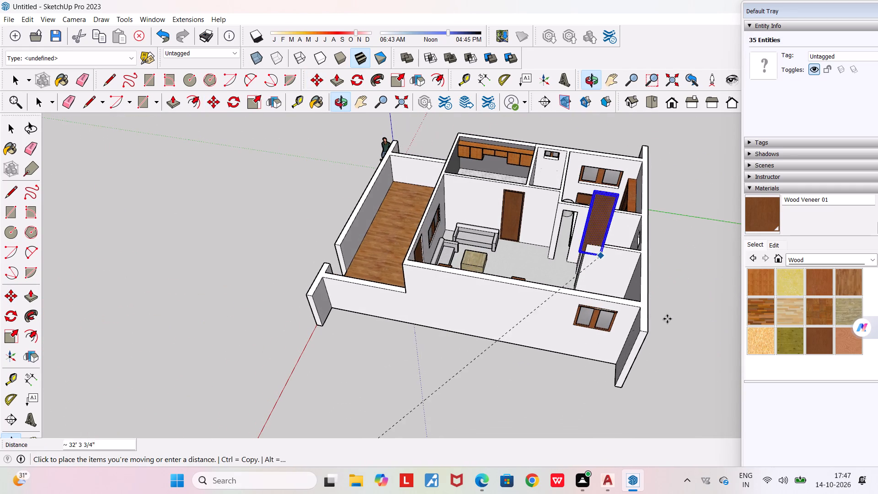
scroll(572, 267, up, 8)
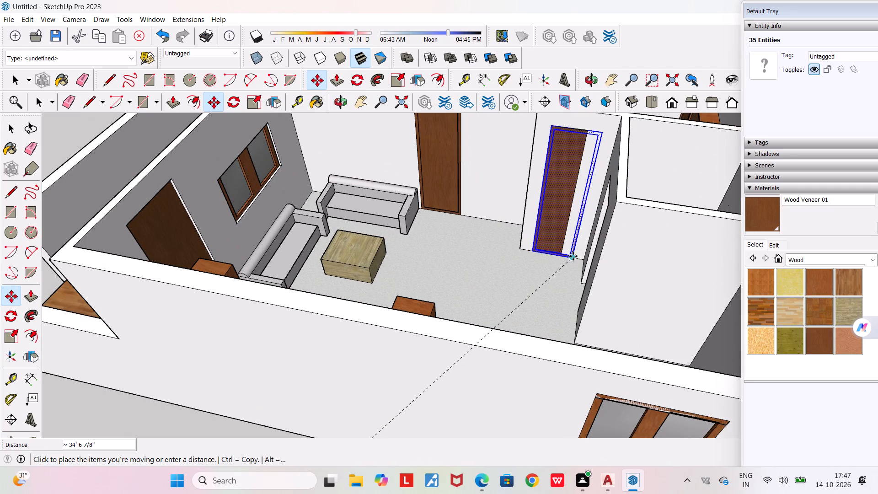
scroll(573, 256, down, 7)
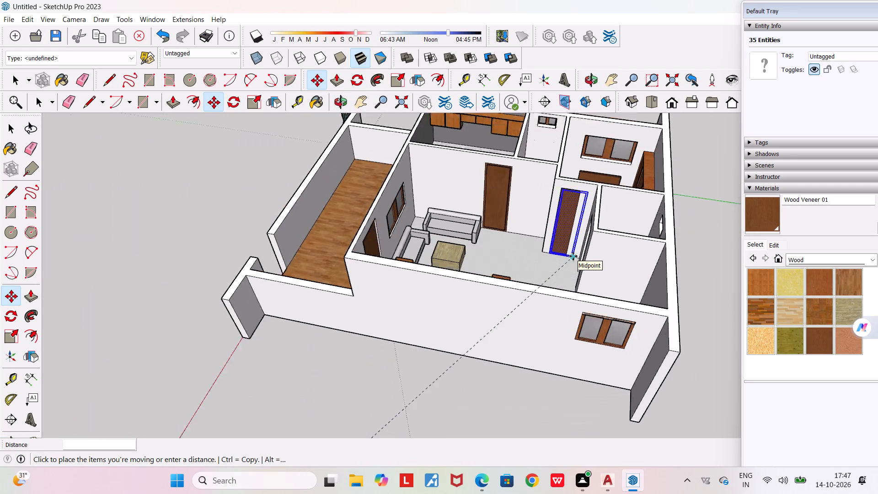
scroll(573, 256, down, 8)
click(544, 338)
Scale the door copy narrower again along the green axis from the middle of its side edge.
scroll(555, 342, up, 6)
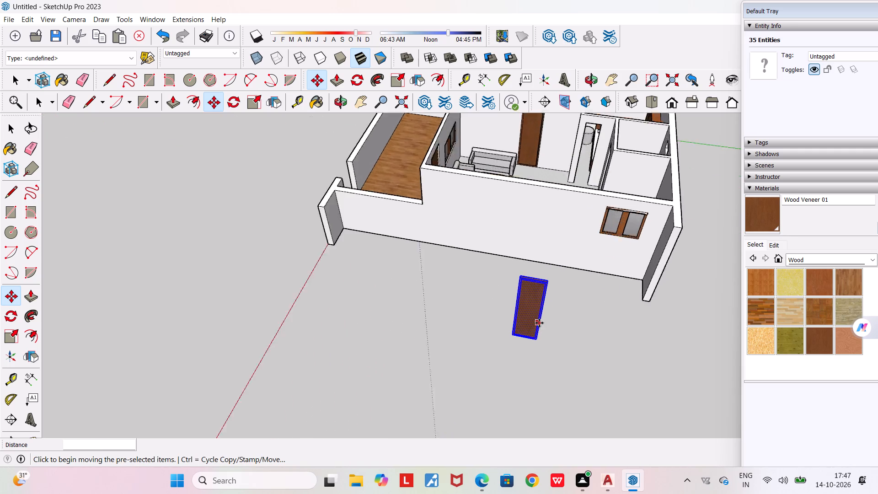
scroll(539, 323, up, 7)
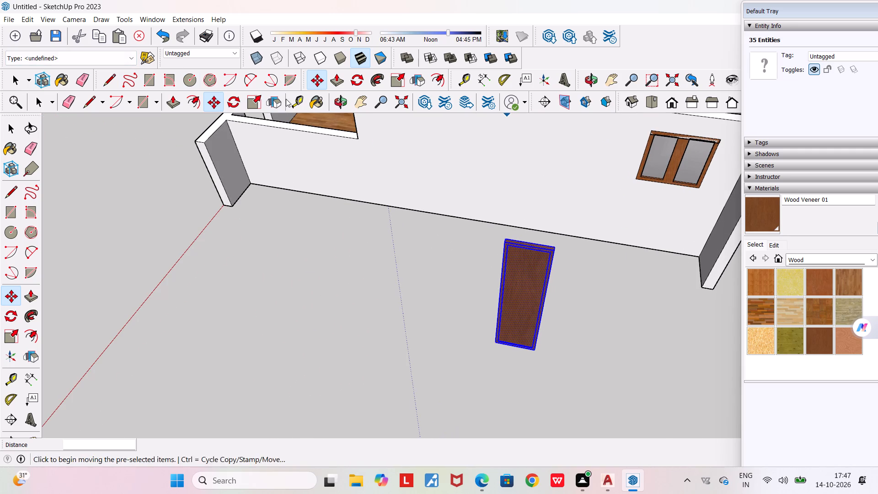
click(257, 97)
scroll(540, 290, up, 3)
middle_drag(541, 290, 461, 250)
scroll(485, 285, up, 8)
click(474, 279)
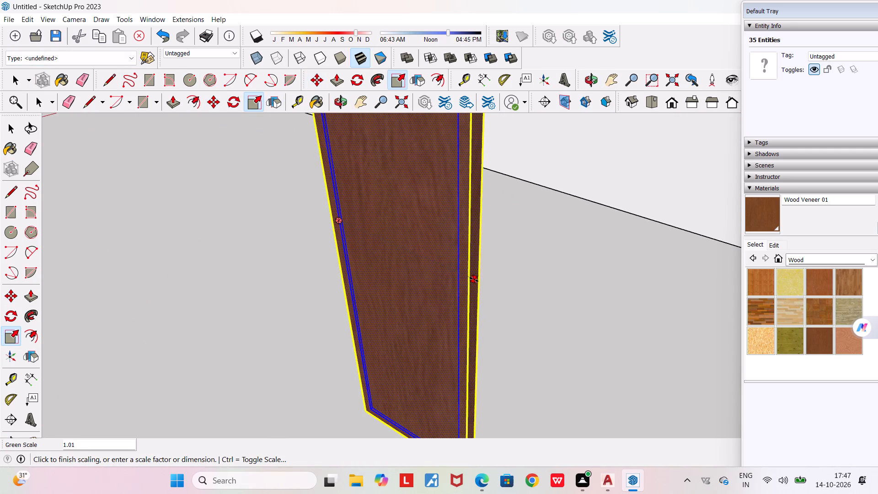
click(450, 265)
middle_drag(476, 293, 492, 274)
Move the door copy by its bottom corner, check it against the doorway beyond the sofas, and place it about 3' 10" away, outside the long side wall.
key(m)
key(Return)
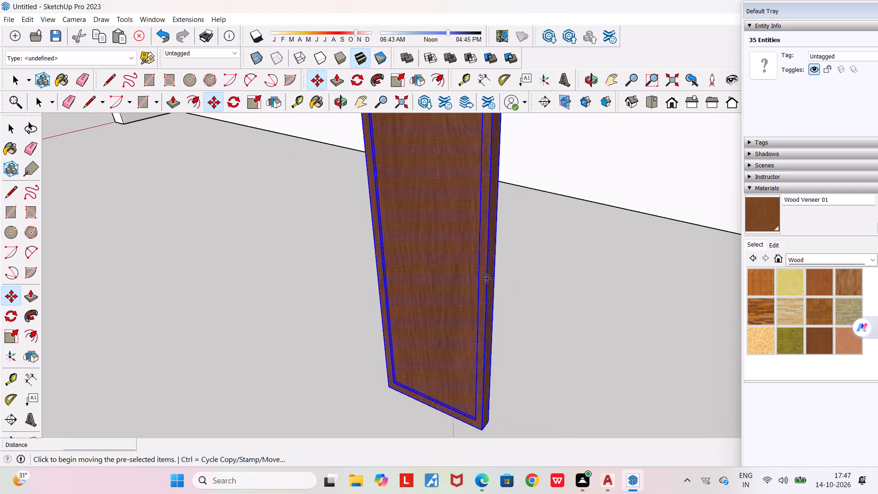
click(483, 430)
scroll(483, 430, down, 4)
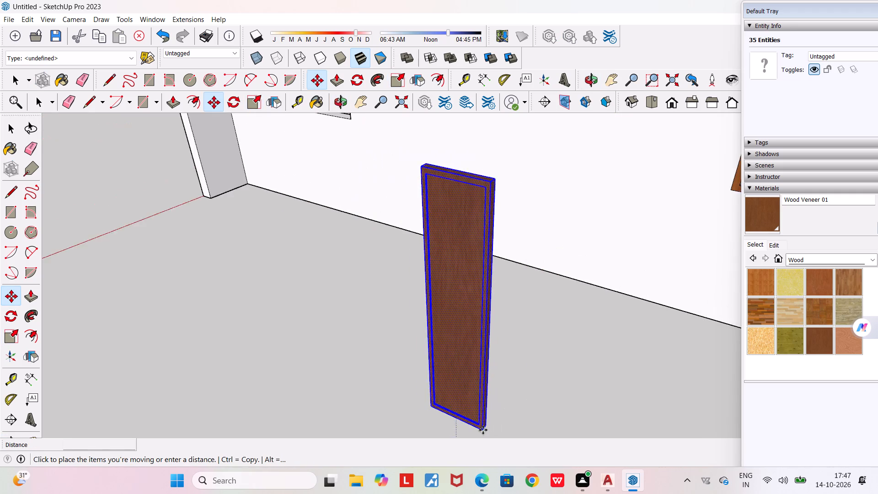
scroll(483, 430, down, 18)
scroll(573, 299, up, 6)
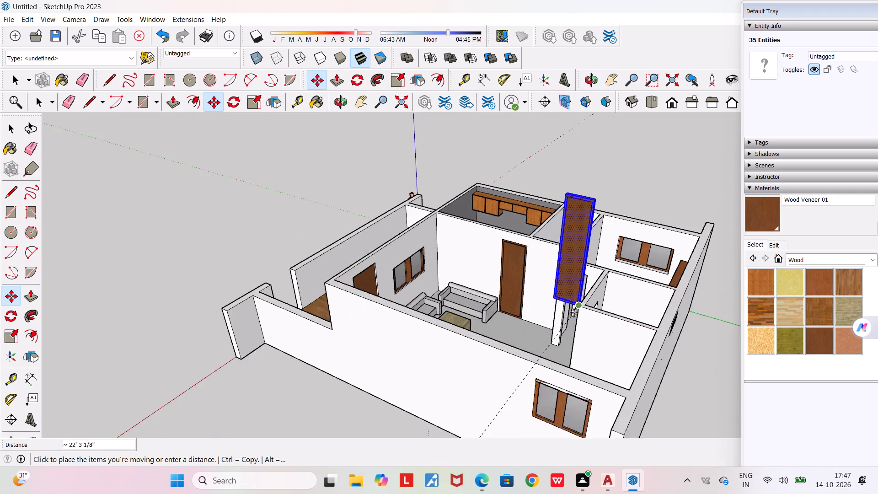
scroll(574, 313, up, 14)
middle_drag(574, 323, 649, 370)
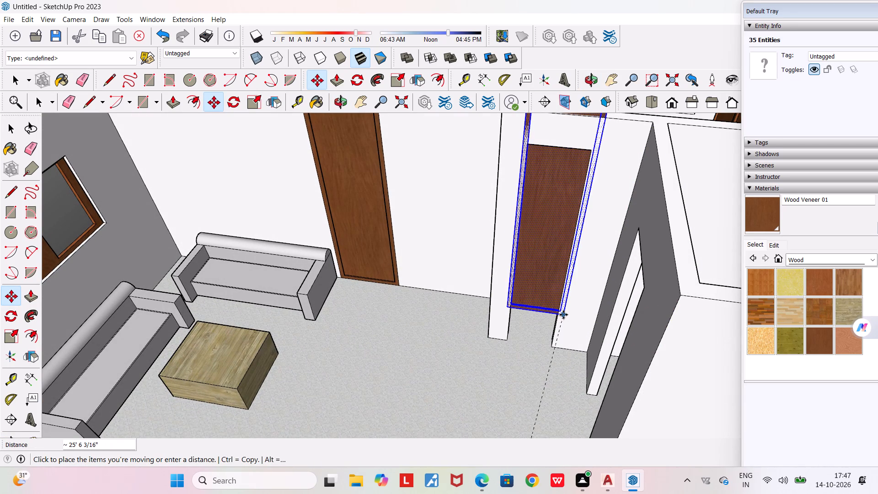
middle_click(558, 348)
scroll(557, 348, down, 4)
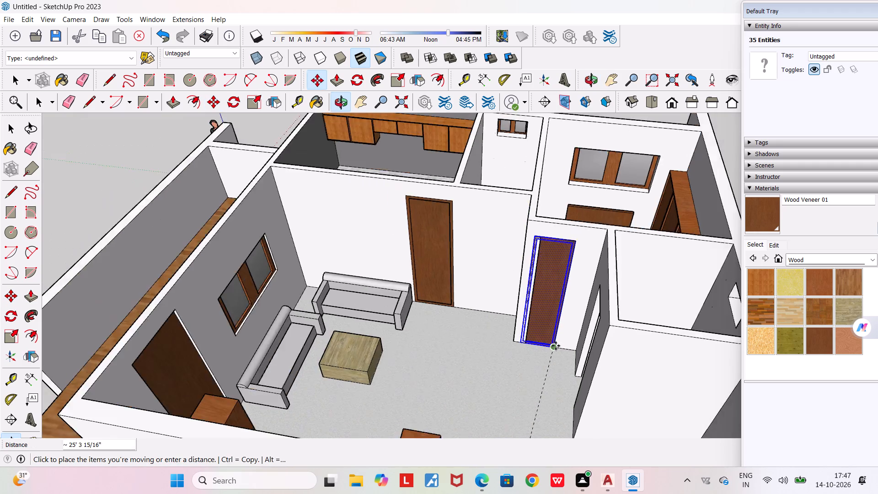
scroll(556, 346, down, 18)
click(529, 408)
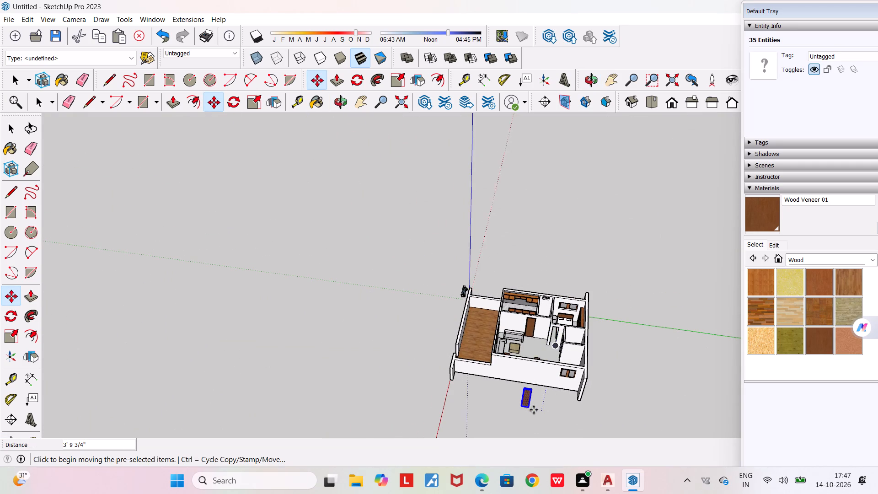
Trim the door copy's width by a very small amount with another green-axis scale from its side edge.
scroll(534, 410, up, 11)
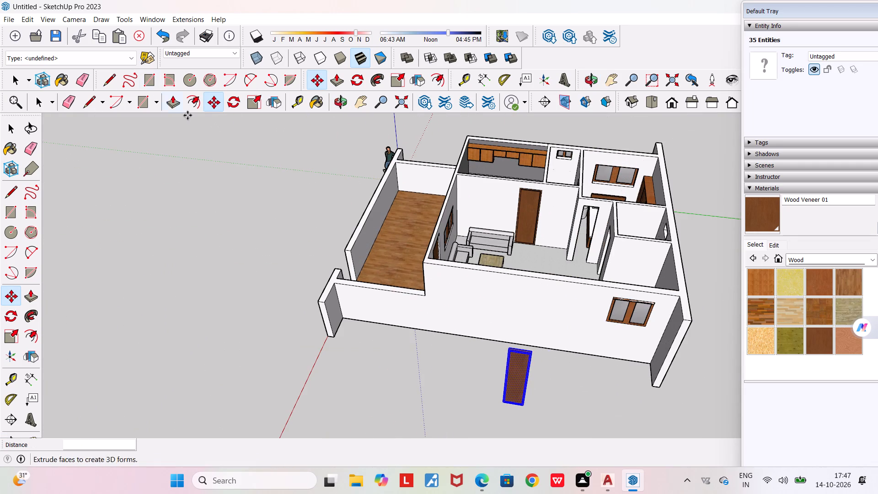
click(253, 102)
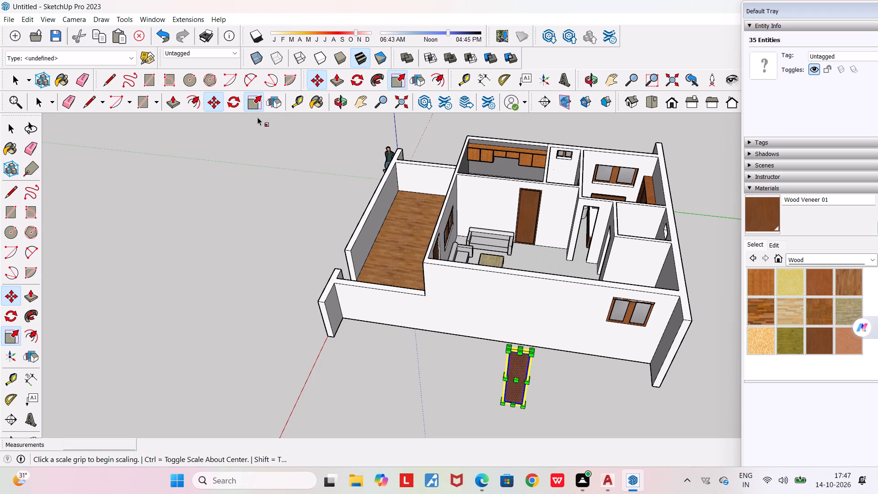
scroll(528, 395, up, 7)
middle_drag(525, 392, 510, 392)
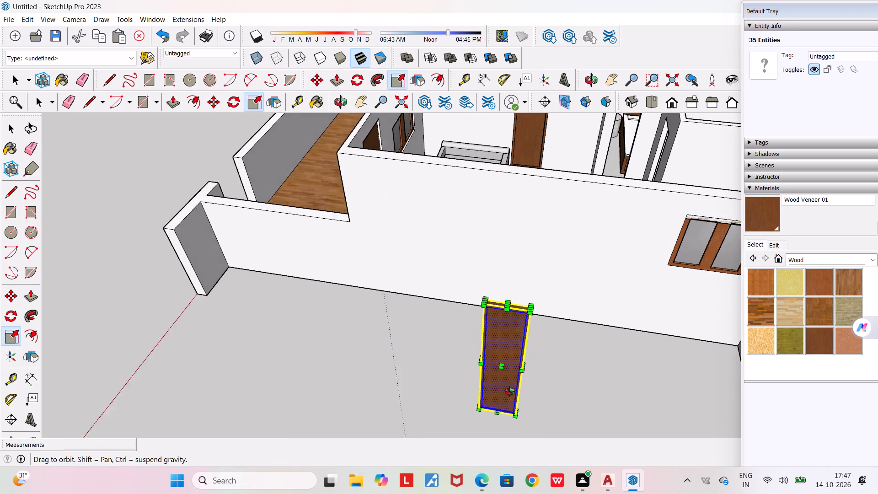
middle_drag(510, 392, 466, 385)
scroll(460, 374, up, 8)
click(457, 361)
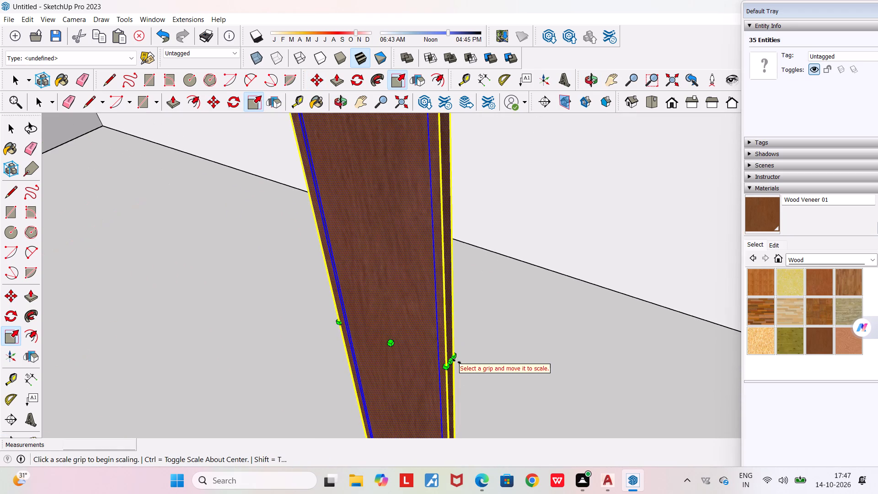
click(454, 360)
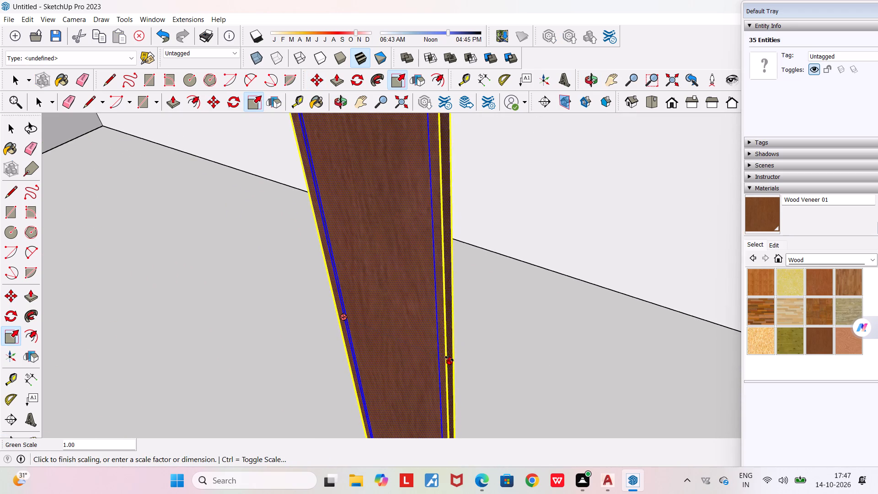
click(446, 357)
scroll(450, 363, down, 10)
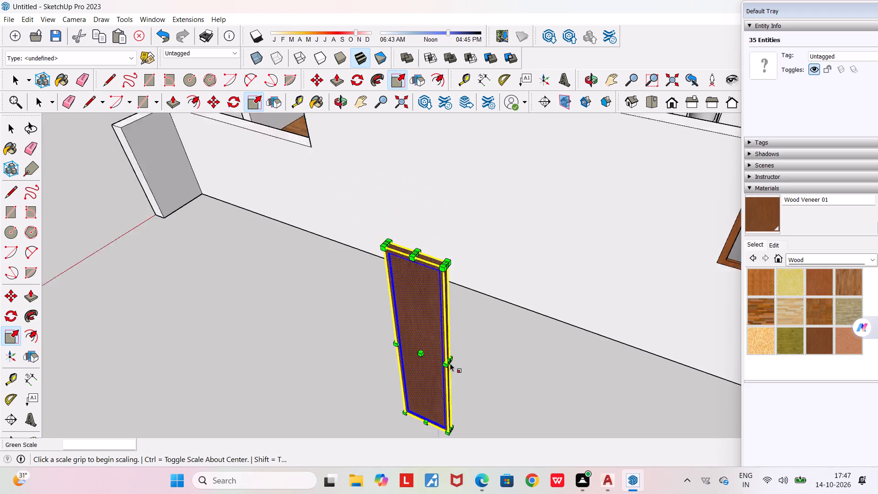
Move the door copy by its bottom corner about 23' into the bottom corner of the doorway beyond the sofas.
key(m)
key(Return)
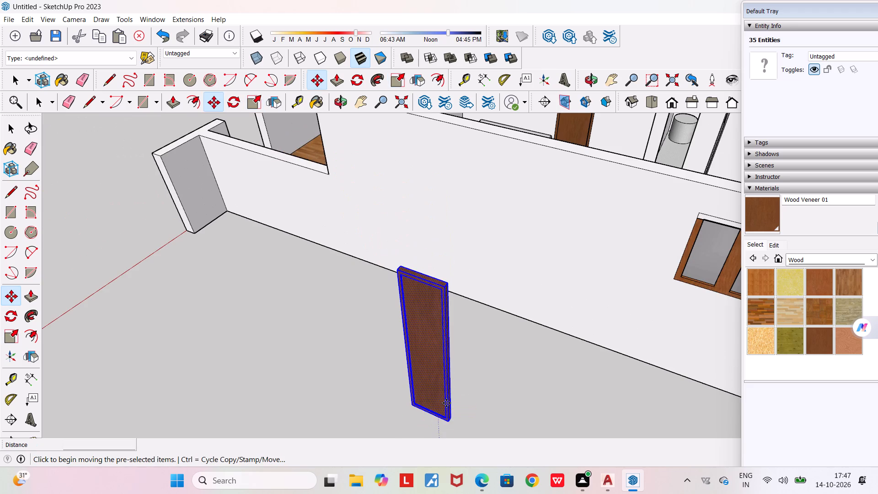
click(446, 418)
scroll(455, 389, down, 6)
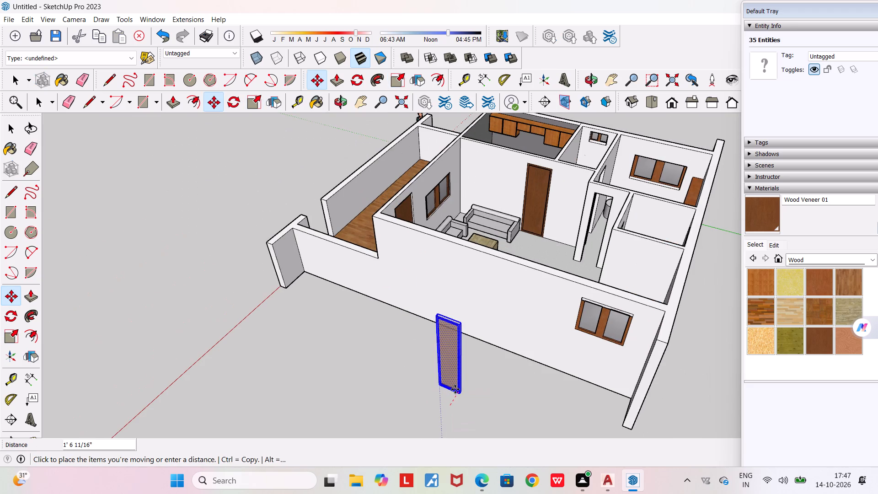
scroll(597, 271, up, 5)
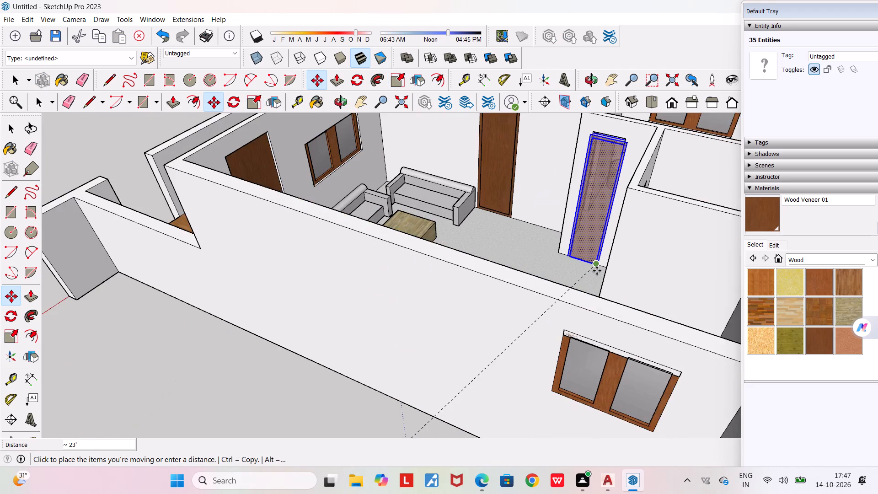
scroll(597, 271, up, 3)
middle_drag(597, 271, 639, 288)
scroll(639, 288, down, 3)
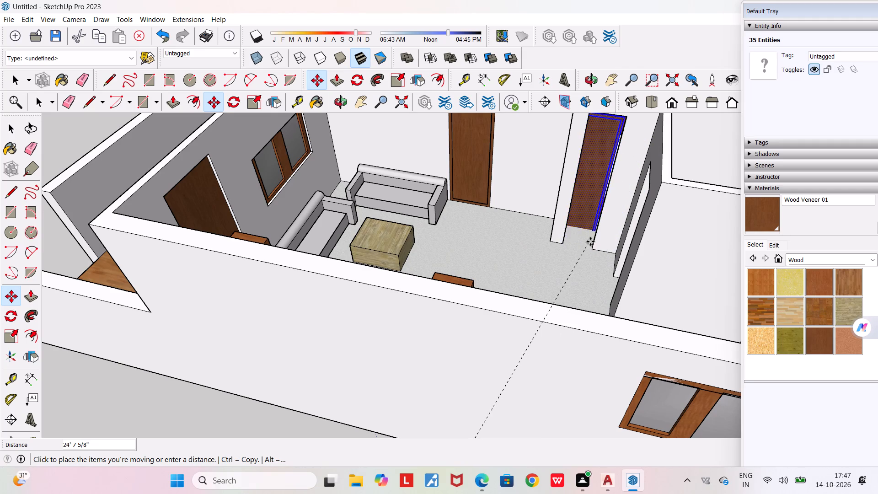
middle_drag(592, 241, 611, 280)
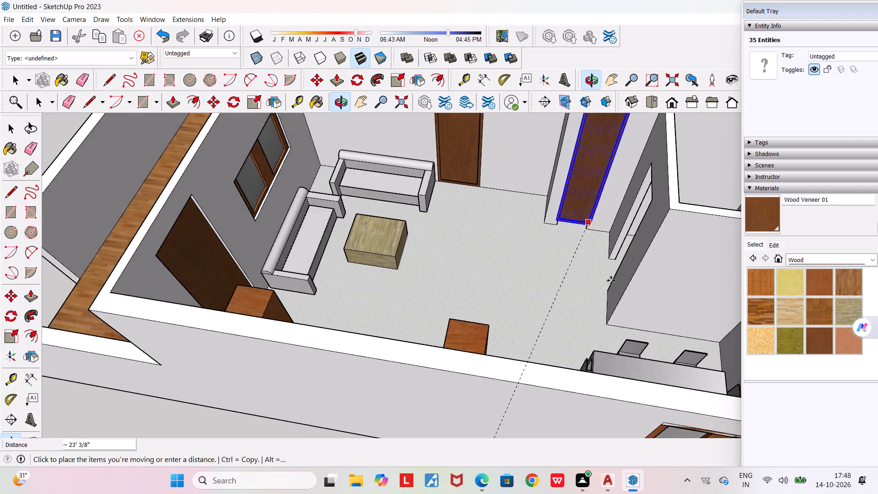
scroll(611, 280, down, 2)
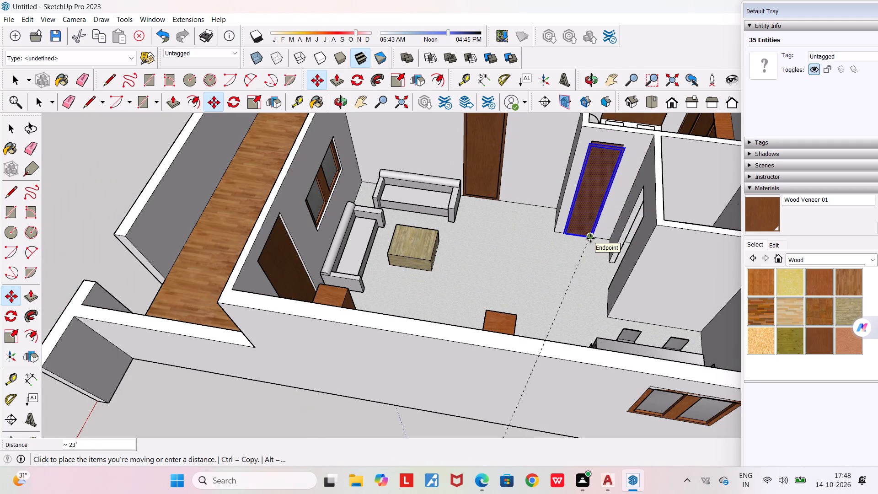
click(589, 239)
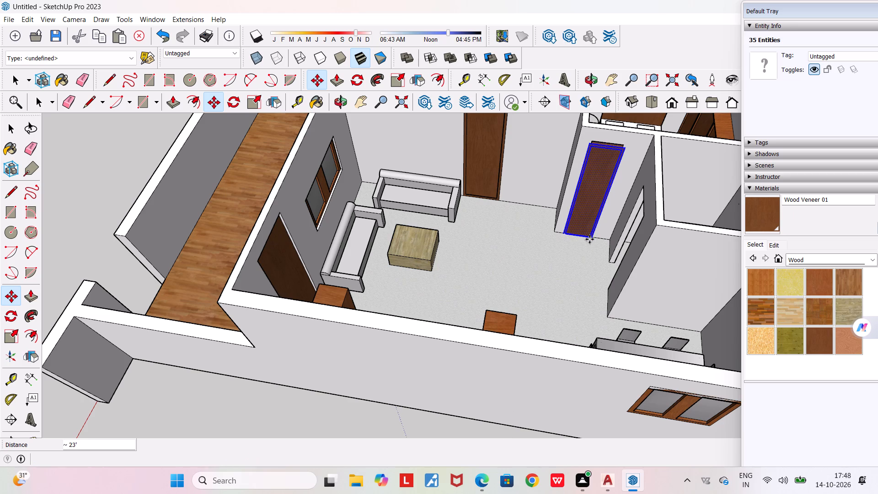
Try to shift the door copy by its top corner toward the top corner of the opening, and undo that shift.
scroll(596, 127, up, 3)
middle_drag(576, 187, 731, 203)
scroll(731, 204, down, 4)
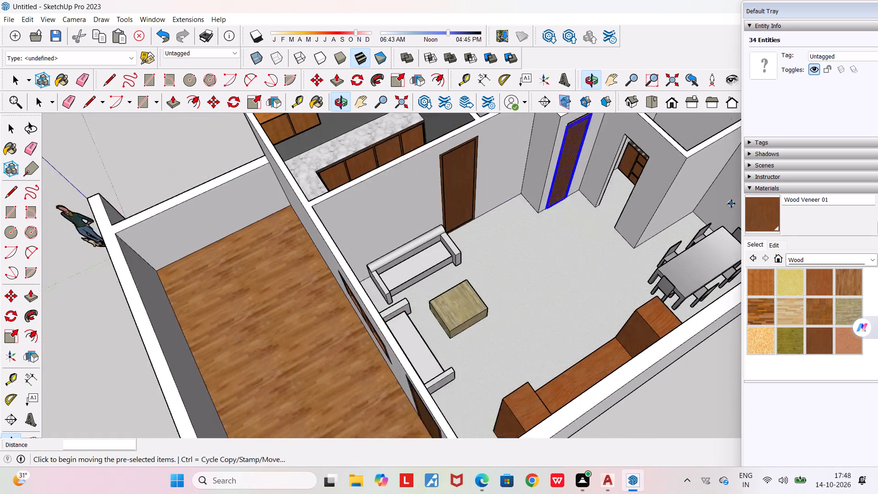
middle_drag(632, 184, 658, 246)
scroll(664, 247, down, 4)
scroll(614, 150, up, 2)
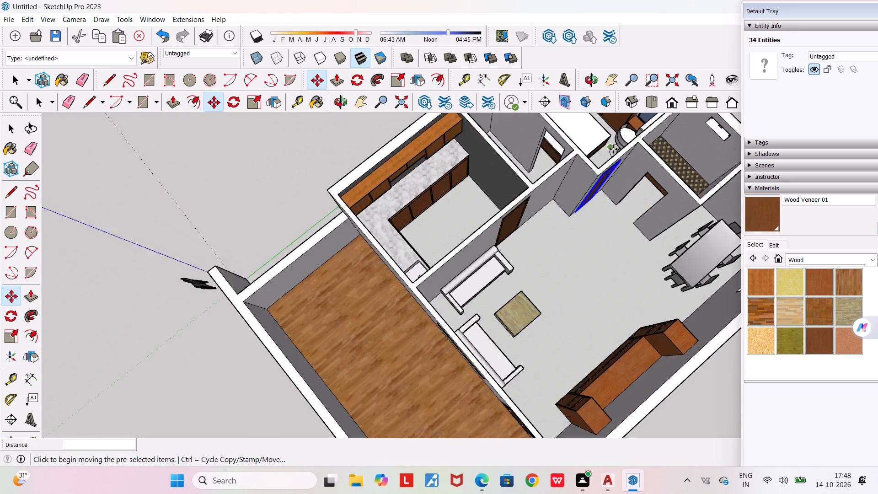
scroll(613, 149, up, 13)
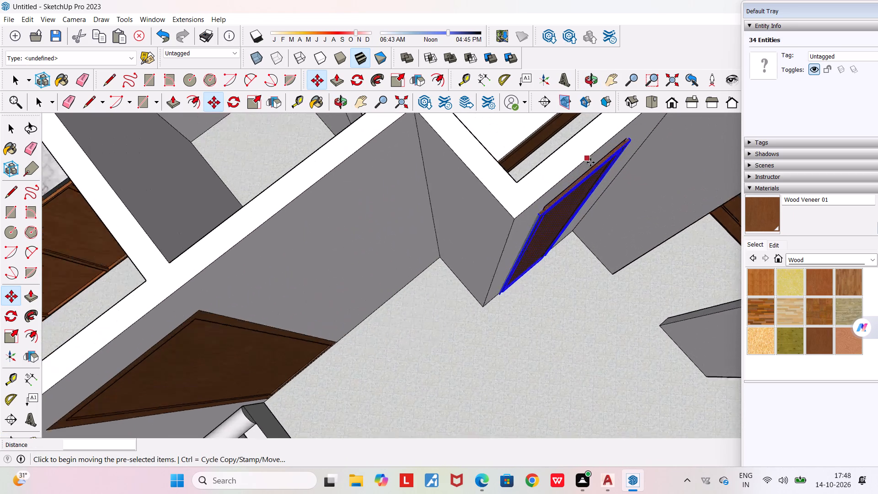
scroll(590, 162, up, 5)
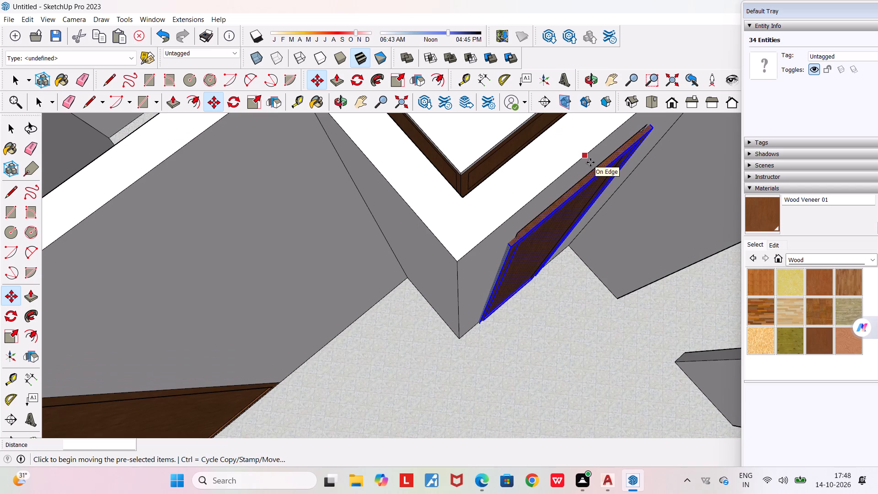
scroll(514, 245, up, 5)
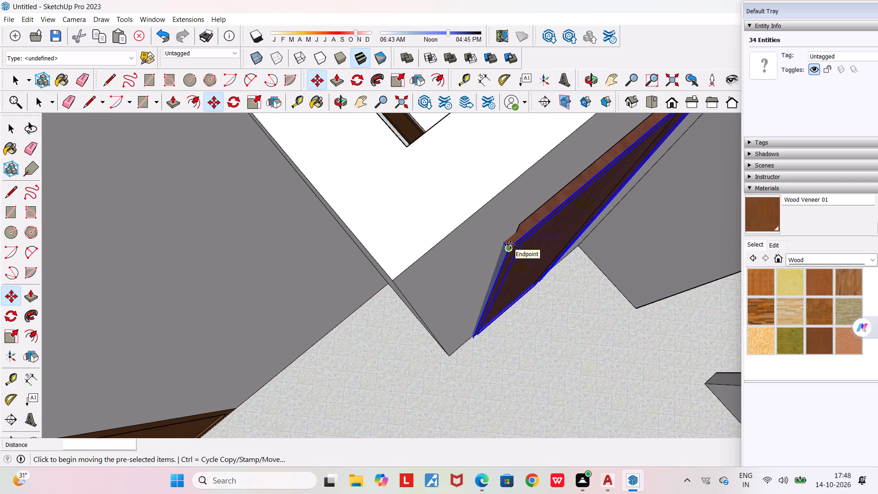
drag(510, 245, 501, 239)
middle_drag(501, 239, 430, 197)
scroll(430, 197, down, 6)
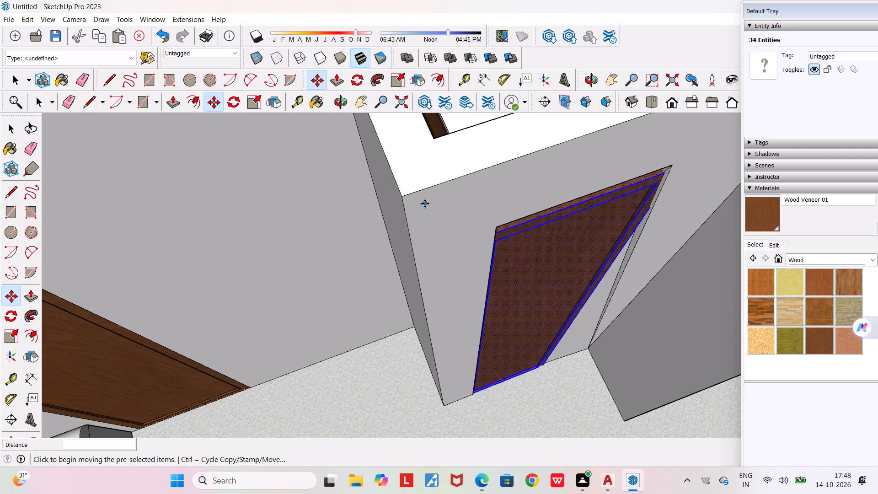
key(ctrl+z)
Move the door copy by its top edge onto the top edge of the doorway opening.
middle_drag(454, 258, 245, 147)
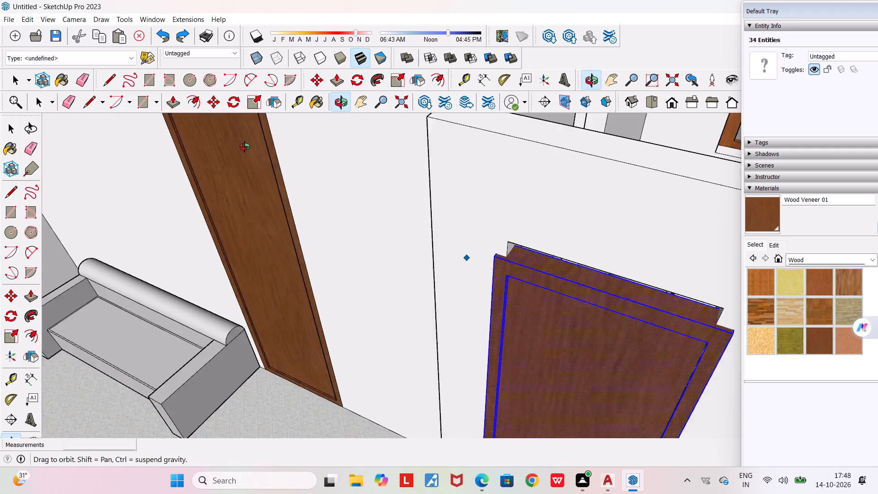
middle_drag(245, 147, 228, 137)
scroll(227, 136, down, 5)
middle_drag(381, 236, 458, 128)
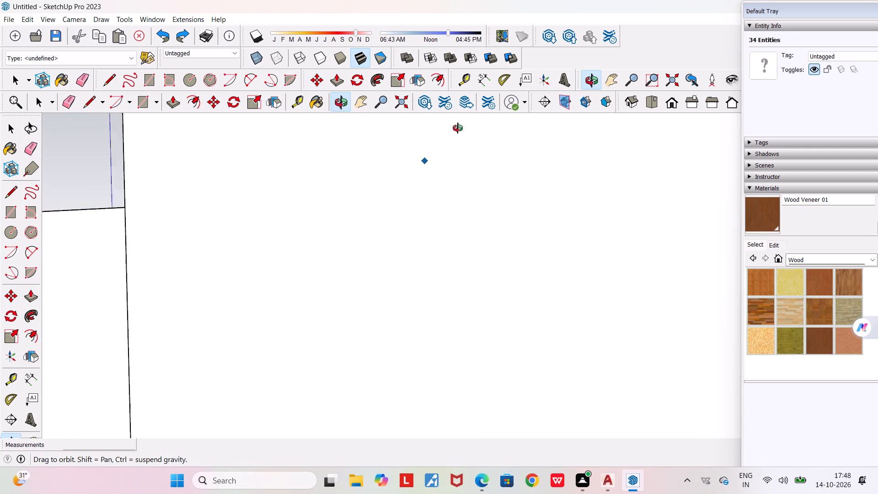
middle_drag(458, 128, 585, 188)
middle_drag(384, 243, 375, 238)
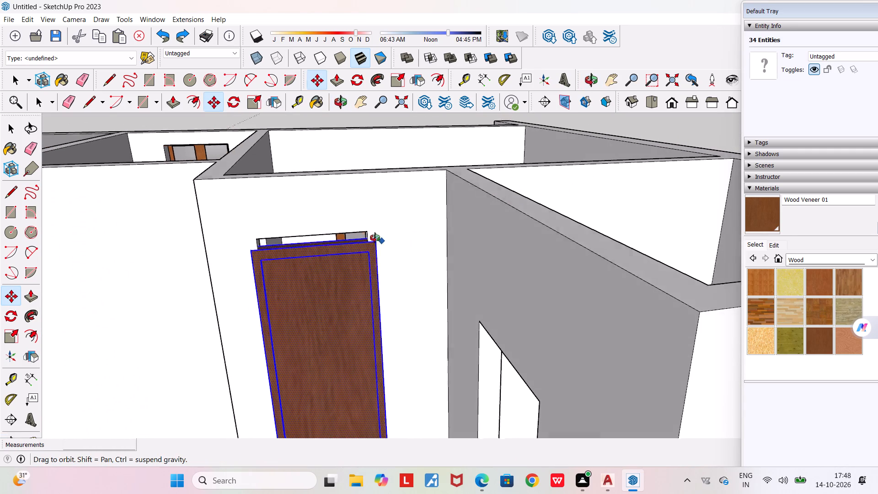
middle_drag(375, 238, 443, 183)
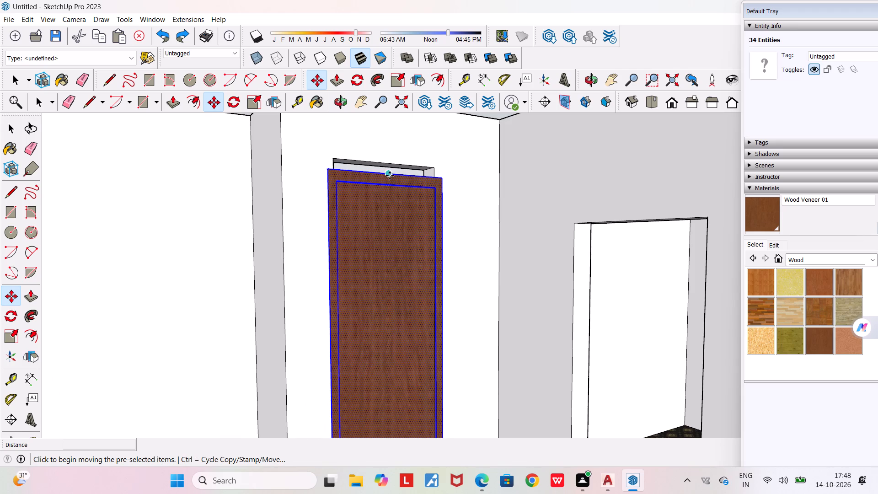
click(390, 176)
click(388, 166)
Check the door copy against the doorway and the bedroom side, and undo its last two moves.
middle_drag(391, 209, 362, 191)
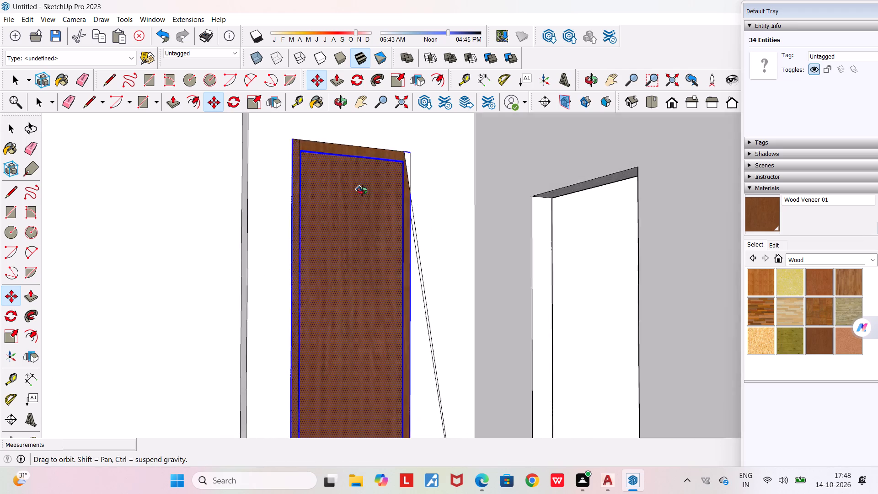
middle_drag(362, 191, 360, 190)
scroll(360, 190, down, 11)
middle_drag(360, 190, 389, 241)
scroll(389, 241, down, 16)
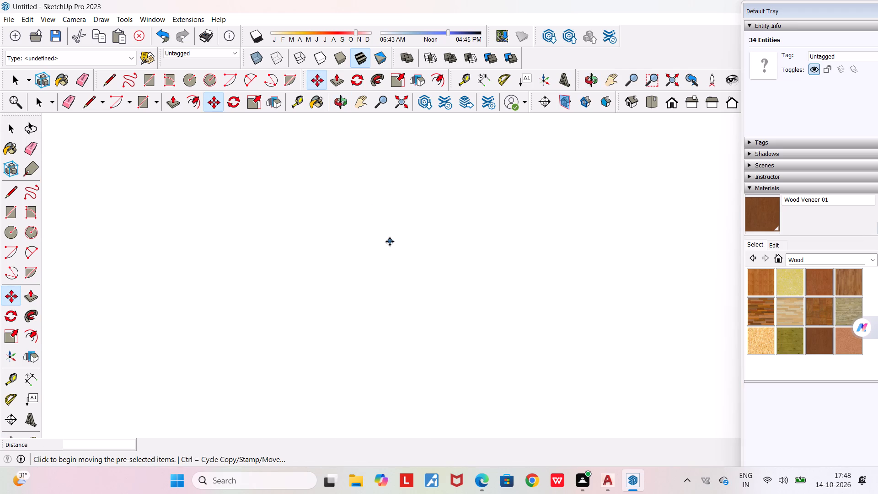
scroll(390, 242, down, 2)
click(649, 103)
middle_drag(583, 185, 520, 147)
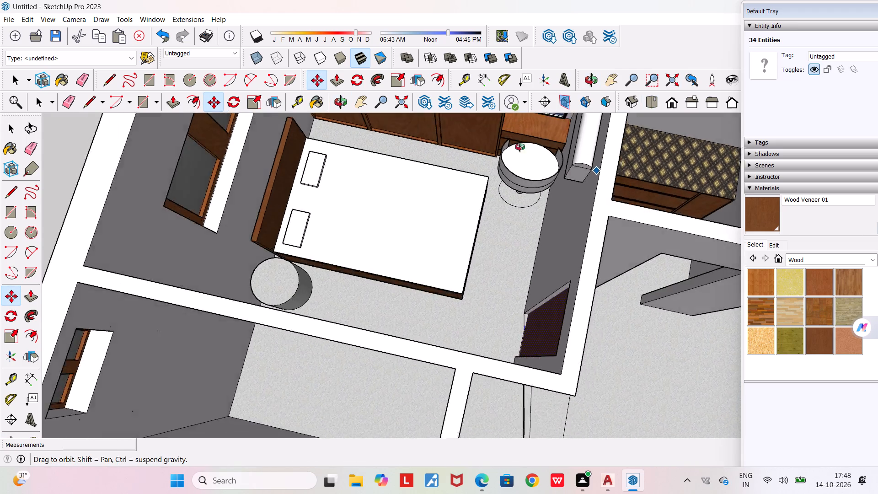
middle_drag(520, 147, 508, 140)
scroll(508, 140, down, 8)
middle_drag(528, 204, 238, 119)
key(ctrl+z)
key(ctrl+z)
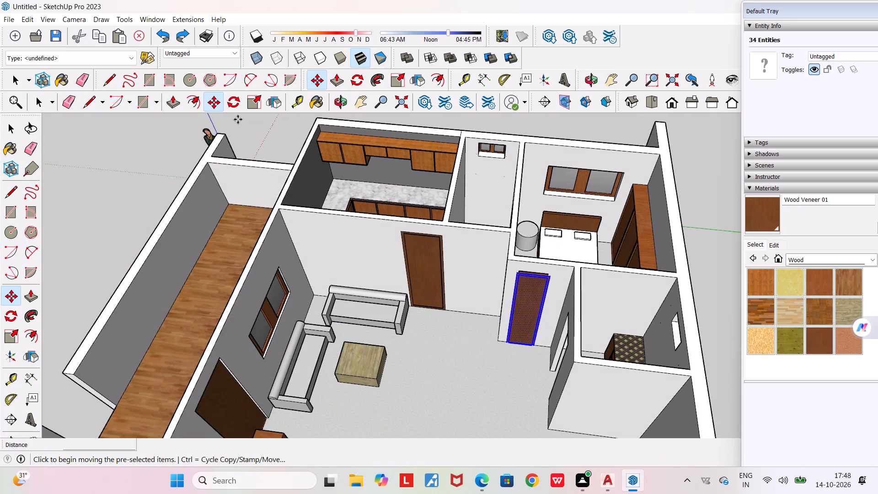
Move the door copy by its bottom corner about 23' from outside the long wall to the bottom corner of the doorway beyond the sofas.
scroll(246, 123, down, 10)
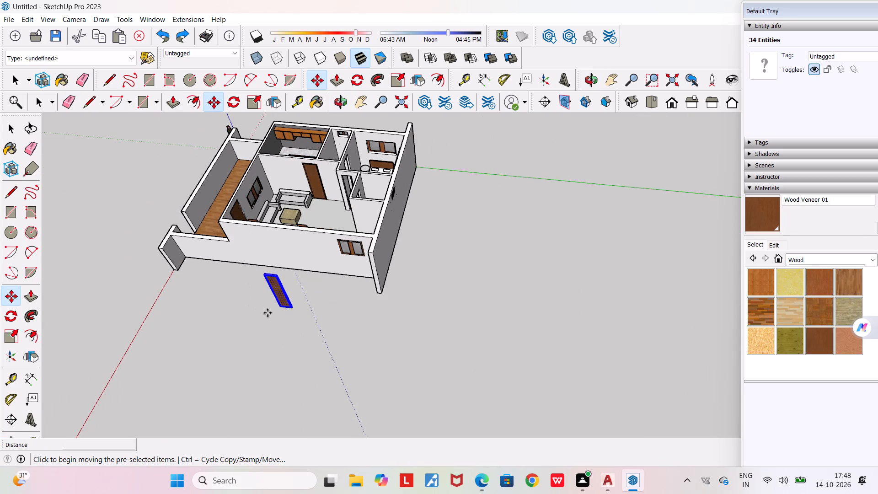
scroll(268, 313, up, 4)
middle_drag(270, 297, 280, 280)
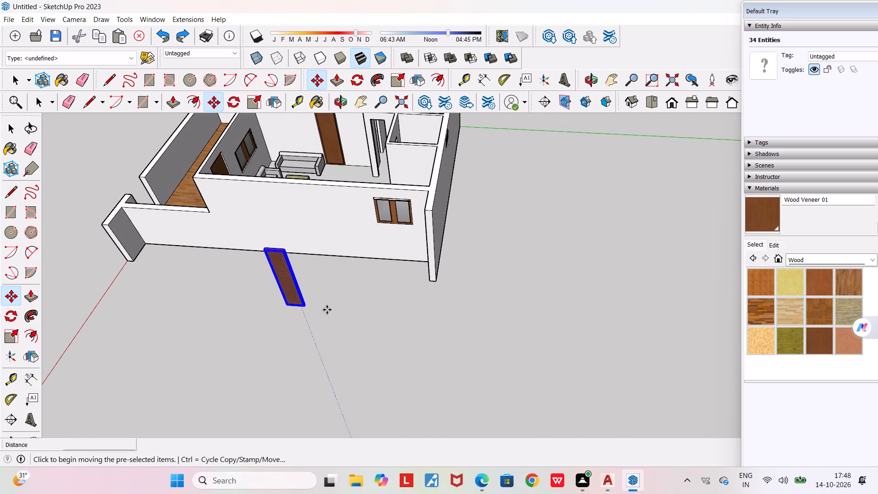
scroll(299, 316, up, 3)
click(308, 302)
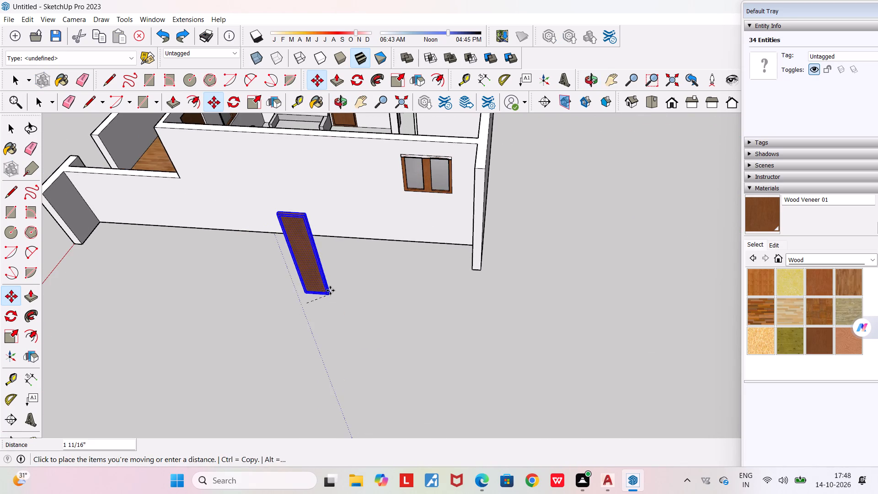
scroll(331, 290, up, 1)
middle_drag(331, 290, 298, 309)
scroll(298, 309, down, 5)
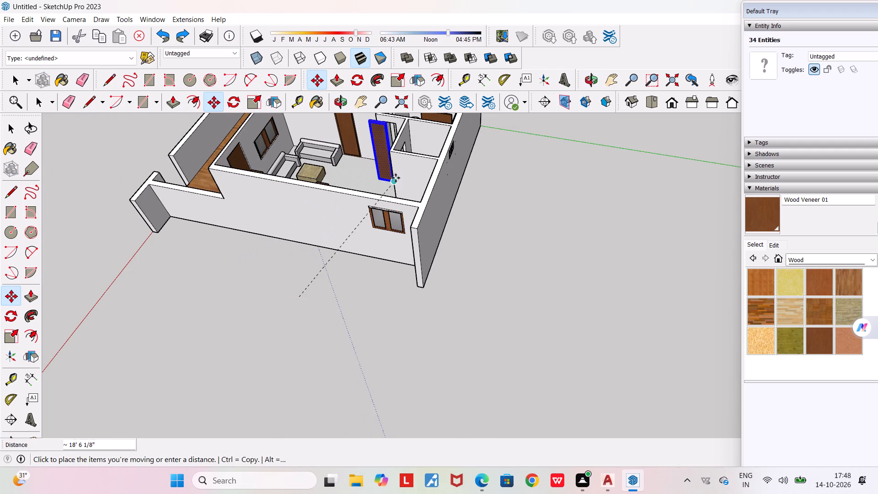
middle_drag(396, 178, 530, 175)
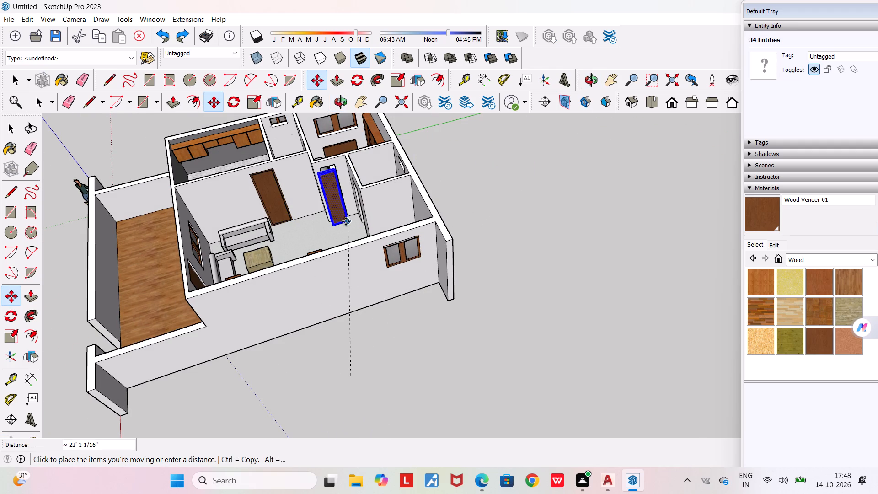
scroll(351, 215, up, 8)
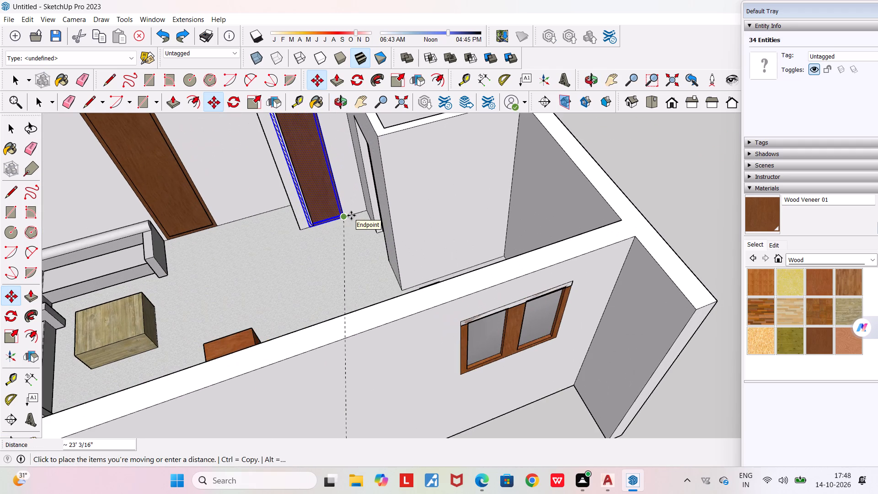
click(351, 215)
Examine the door copy's fit in the doorway from the living room and bedroom sides.
middle_drag(351, 204, 412, 241)
scroll(412, 241, down, 3)
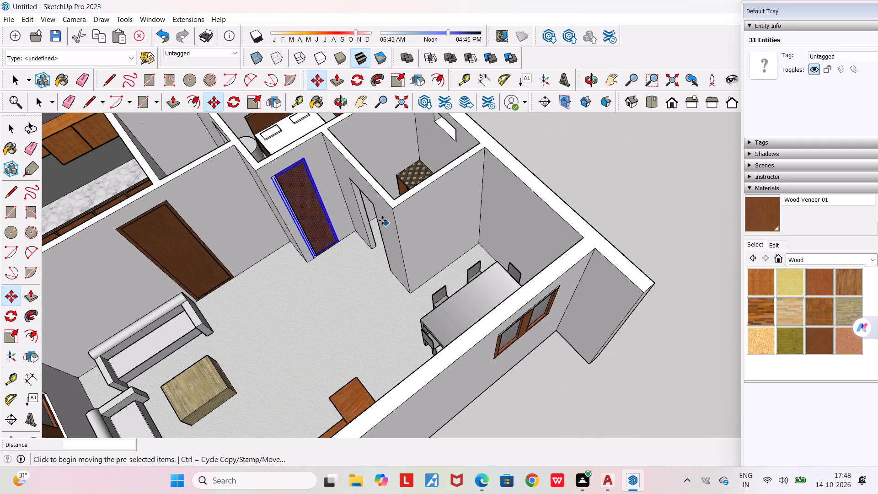
scroll(289, 173, up, 15)
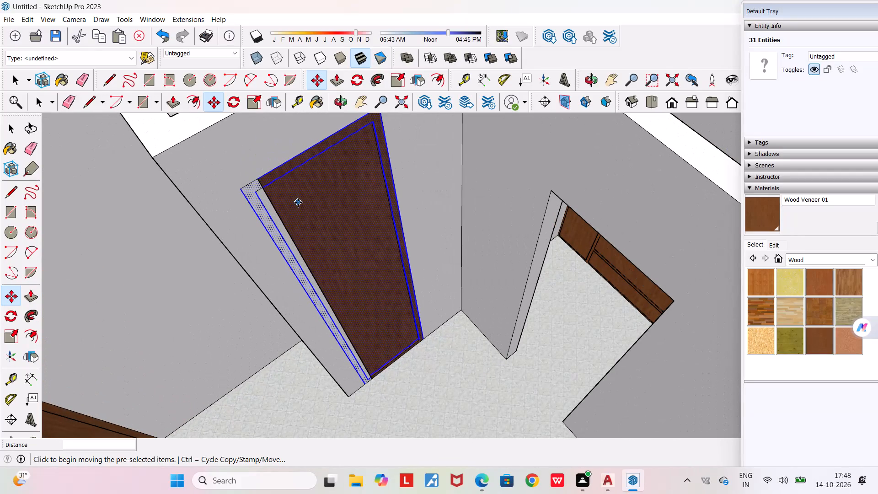
scroll(298, 203, down, 5)
middle_drag(298, 203, 225, 208)
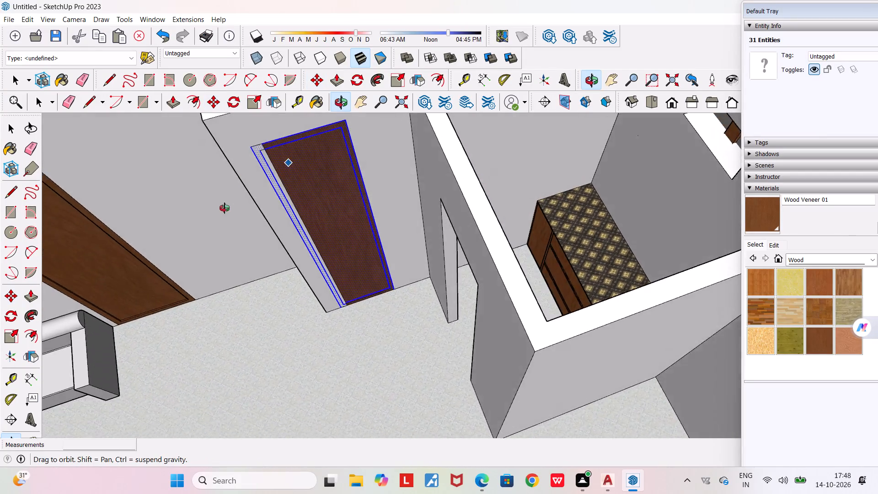
middle_drag(225, 208, 218, 209)
scroll(218, 209, down, 9)
middle_drag(280, 234, 118, 263)
scroll(118, 263, down, 8)
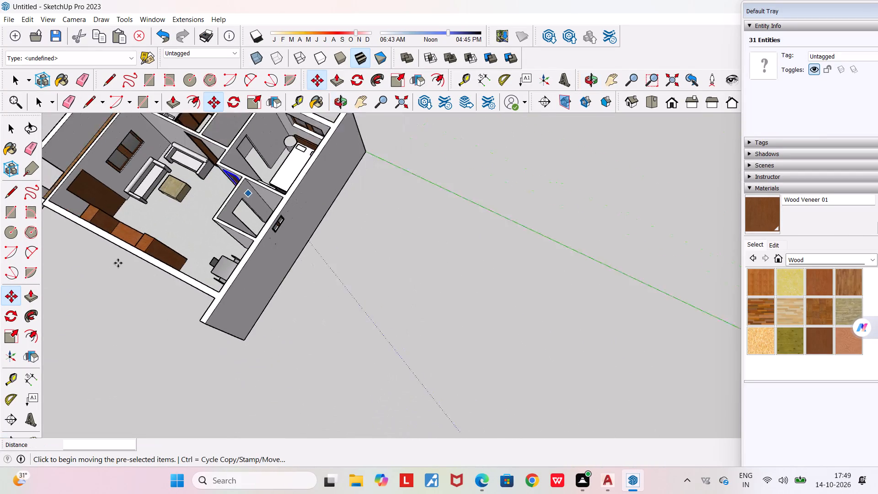
scroll(118, 263, down, 1)
middle_drag(265, 194, 127, 220)
scroll(127, 220, down, 10)
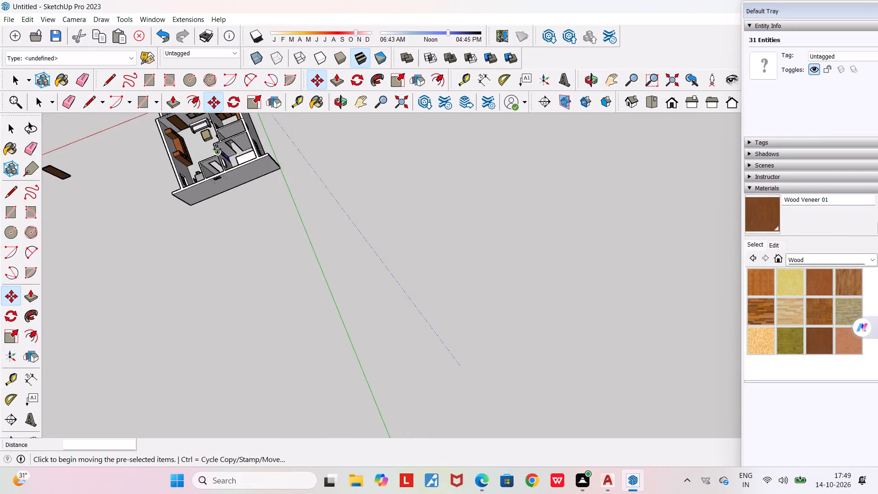
scroll(238, 139, up, 20)
scroll(238, 139, up, 3)
middle_drag(238, 176, 234, 176)
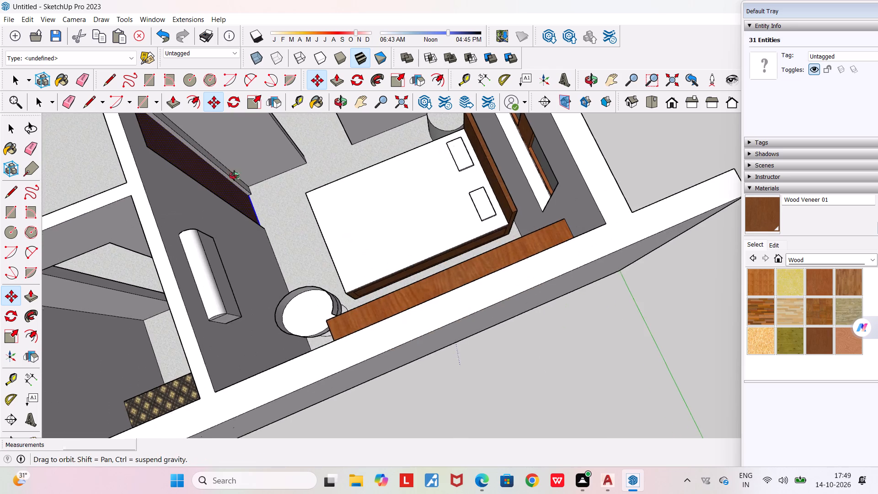
middle_drag(234, 176, 454, 127)
scroll(454, 127, down, 7)
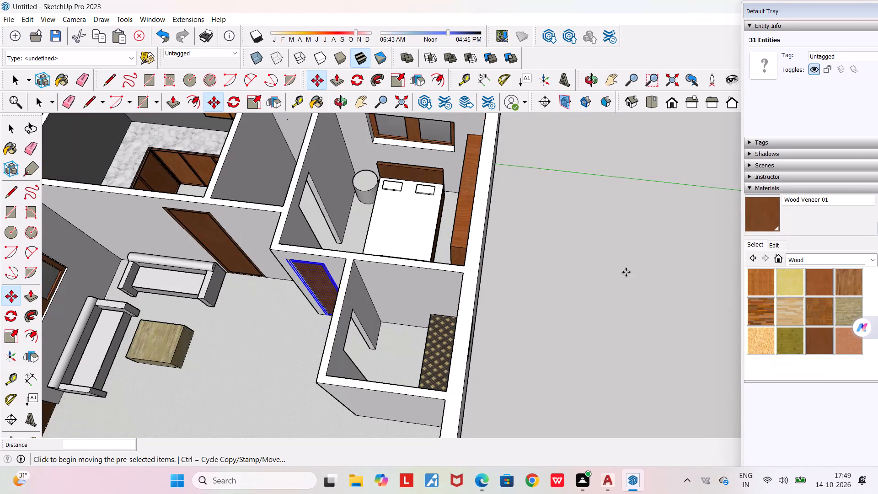
Clear the selection of the door copy in the doorway beyond the sofas.
key(space)
click(608, 289)
scroll(329, 276, up, 1)
middle_drag(329, 276, 408, 149)
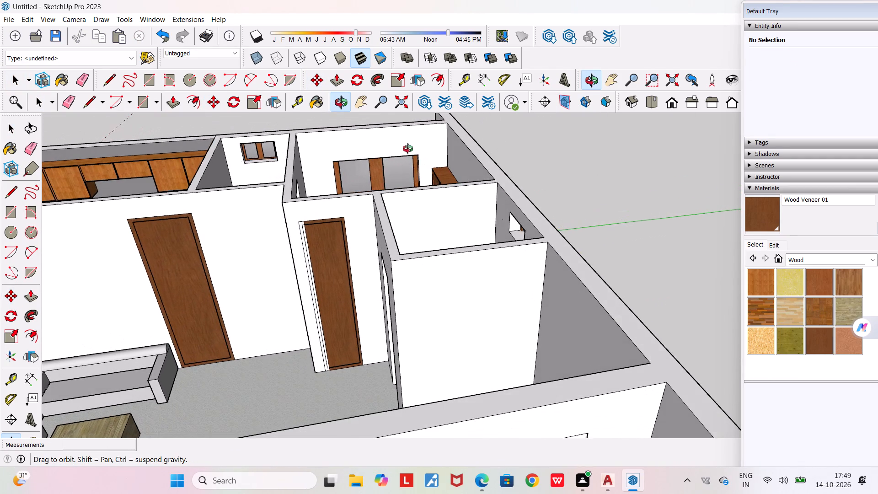
Copy the spare wood-veneer door standing outside the house and place the duplicate next to it.
middle_drag(408, 149, 408, 148)
scroll(347, 310, up, 3)
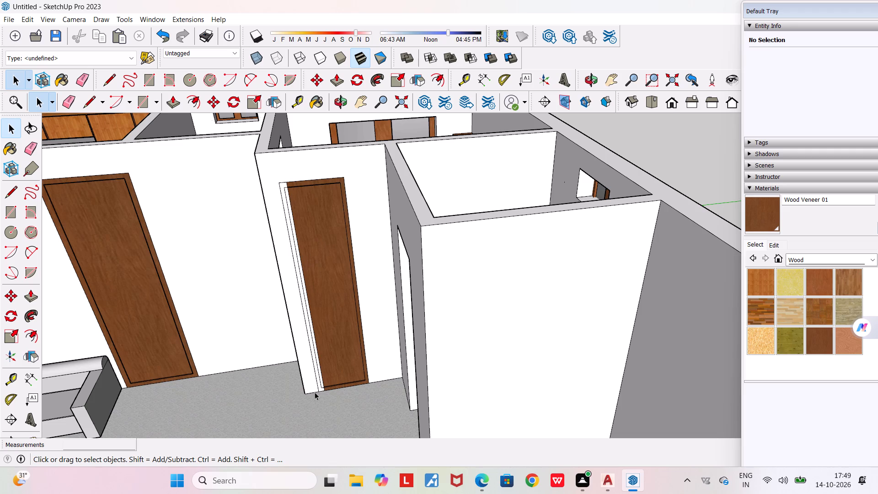
scroll(315, 392, up, 6)
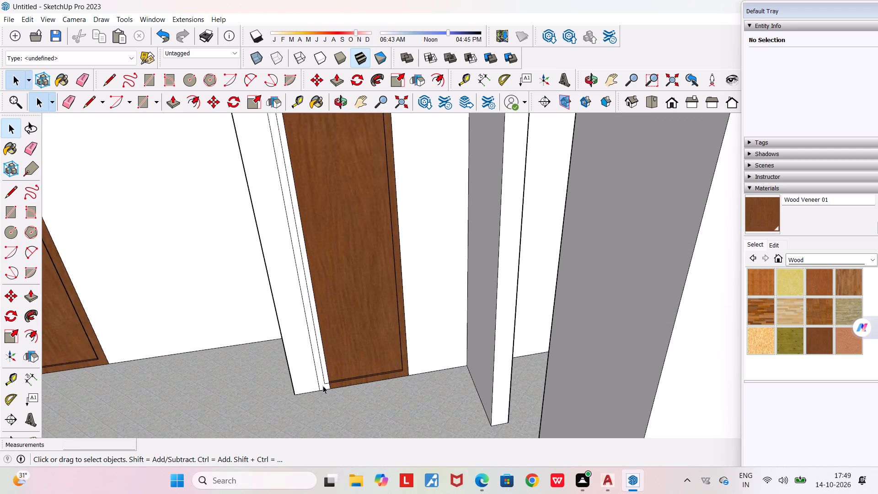
scroll(323, 386, down, 19)
middle_drag(377, 375, 292, 393)
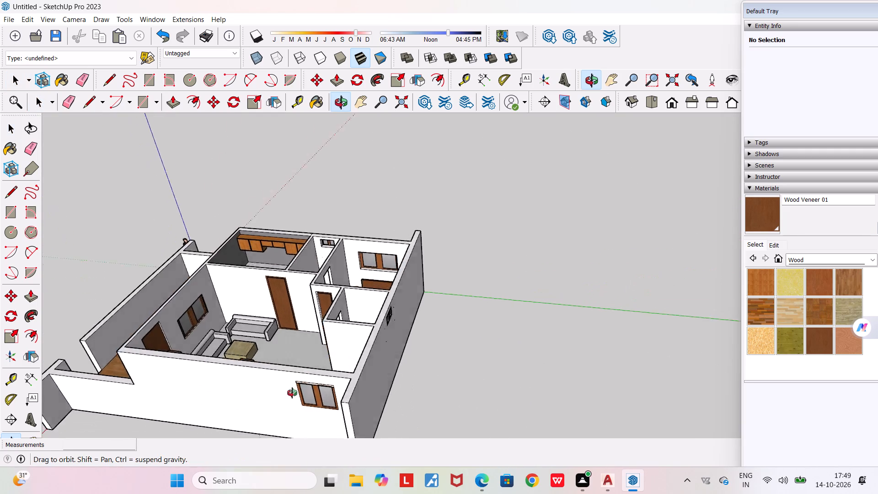
middle_drag(292, 393, 605, 314)
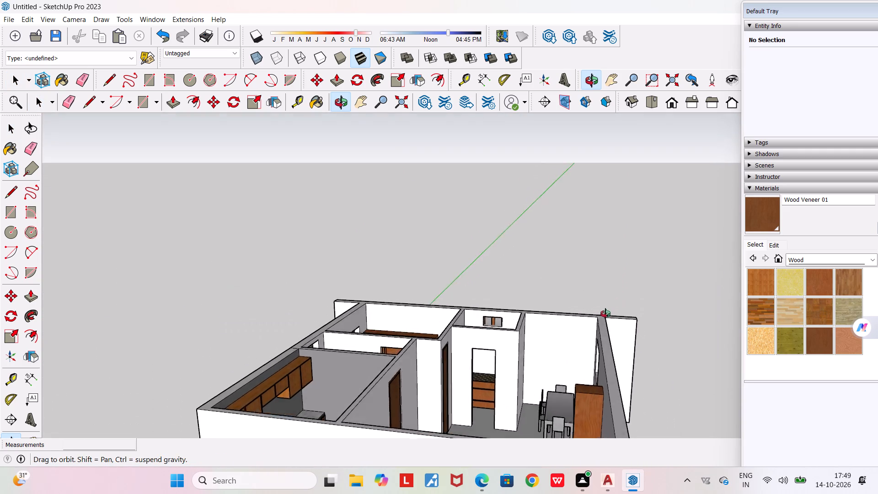
middle_drag(605, 314, 578, 326)
scroll(581, 325, down, 17)
scroll(652, 358, up, 2)
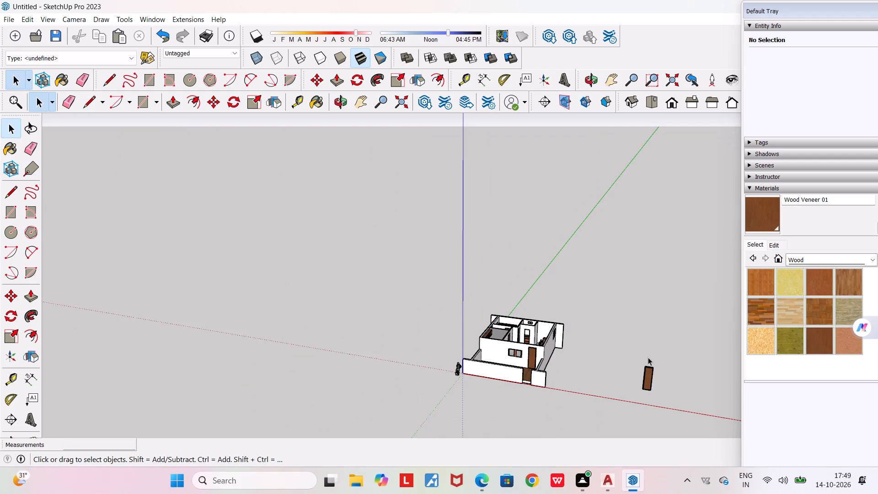
drag(632, 351, 678, 399)
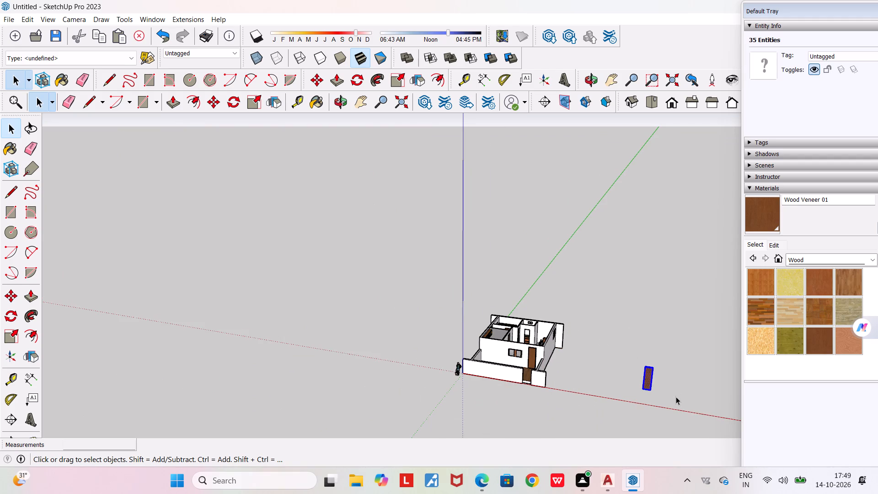
key(ctrl+c)
key(ctrl+v)
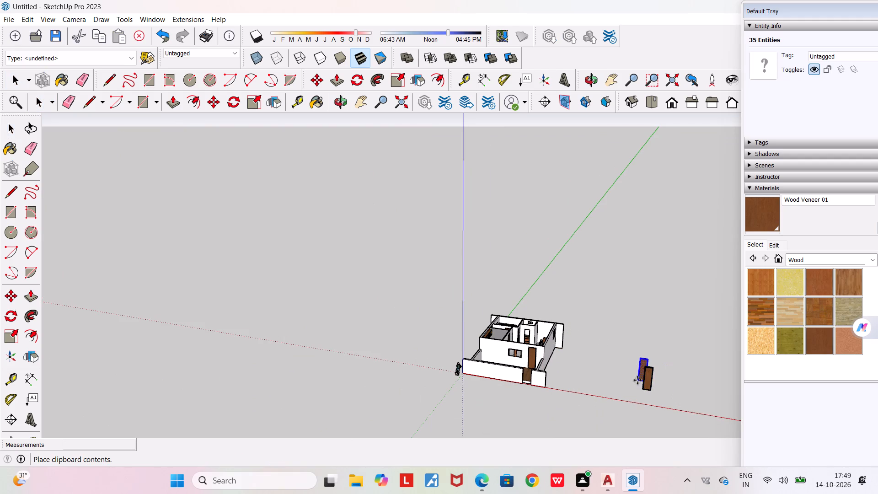
click(630, 362)
Move the door copy by its bottom corner, comparing it with the doorway beside the dining area, and place it about 27' 10" away outside the long wall.
scroll(646, 385, up, 7)
click(640, 352)
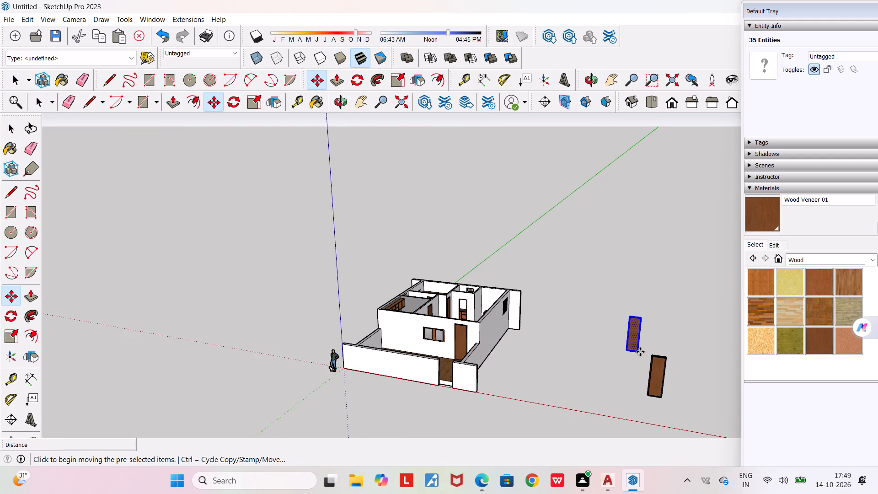
scroll(470, 334, up, 4)
middle_drag(473, 314, 515, 386)
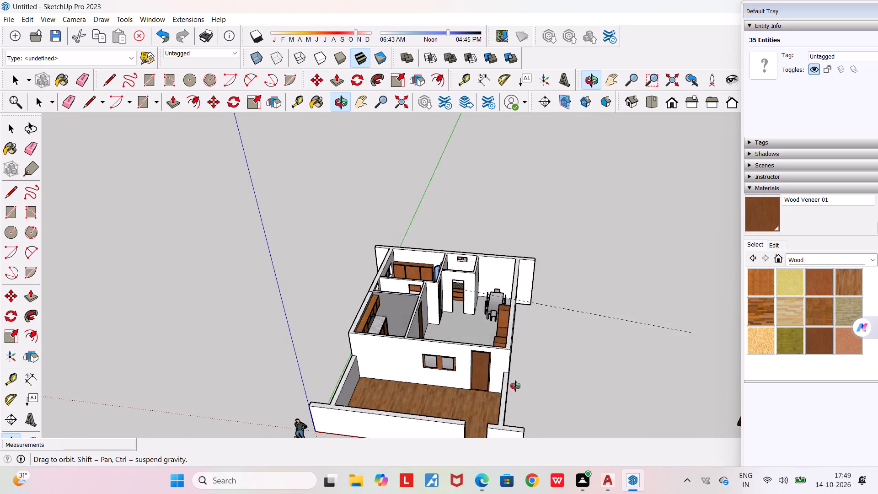
middle_drag(515, 386, 524, 391)
scroll(464, 309, up, 4)
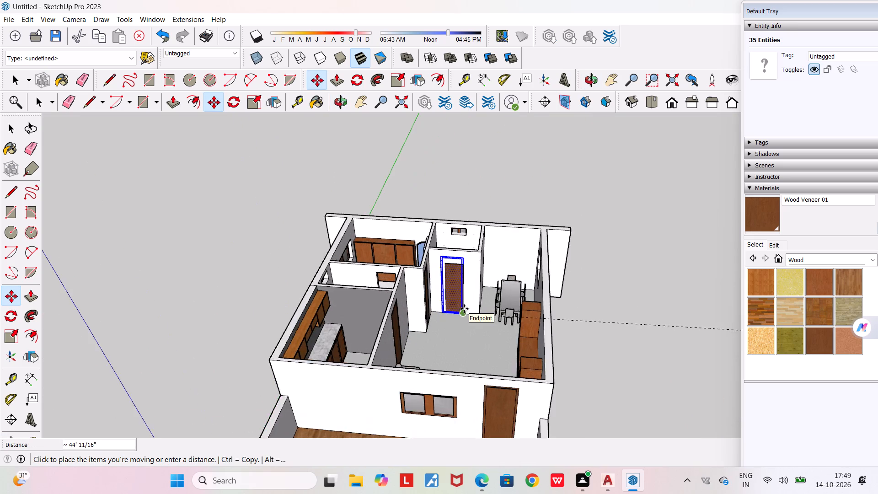
scroll(464, 309, up, 9)
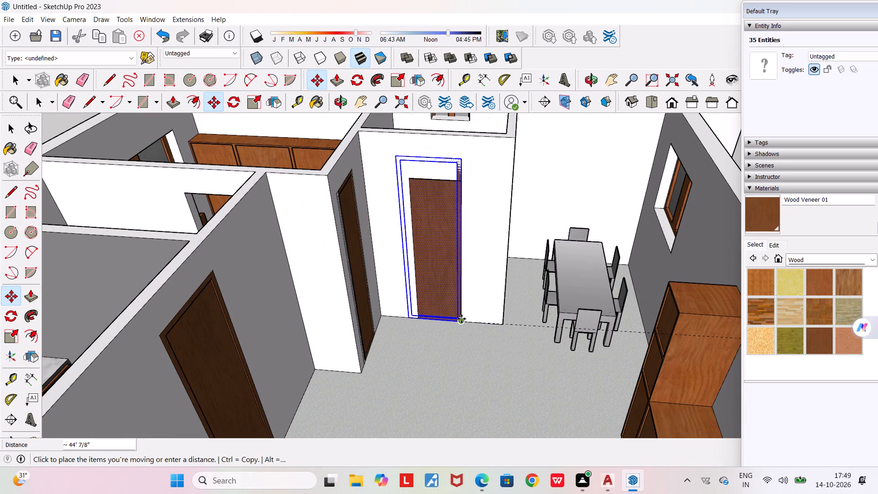
scroll(461, 319, down, 3)
middle_drag(461, 319, 440, 312)
scroll(440, 312, down, 2)
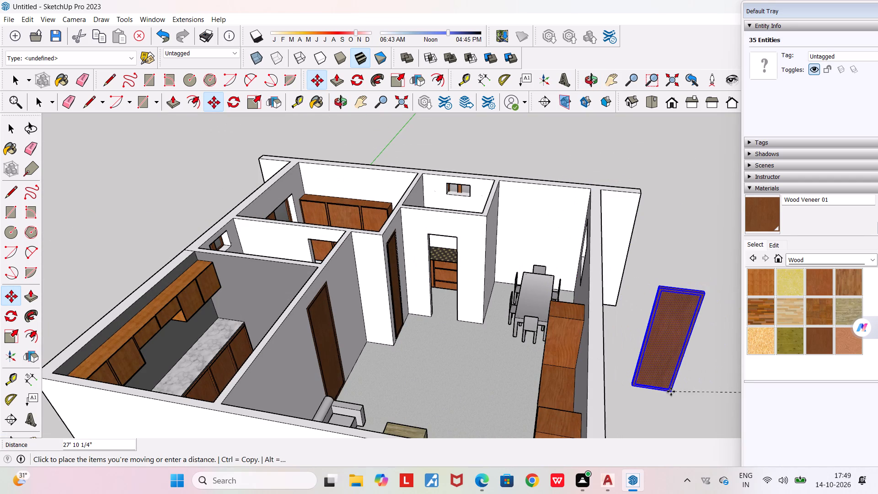
click(671, 392)
Scale the door copy's height to about 0.94 and narrow its width to suit the doorway beside the dining area.
click(259, 106)
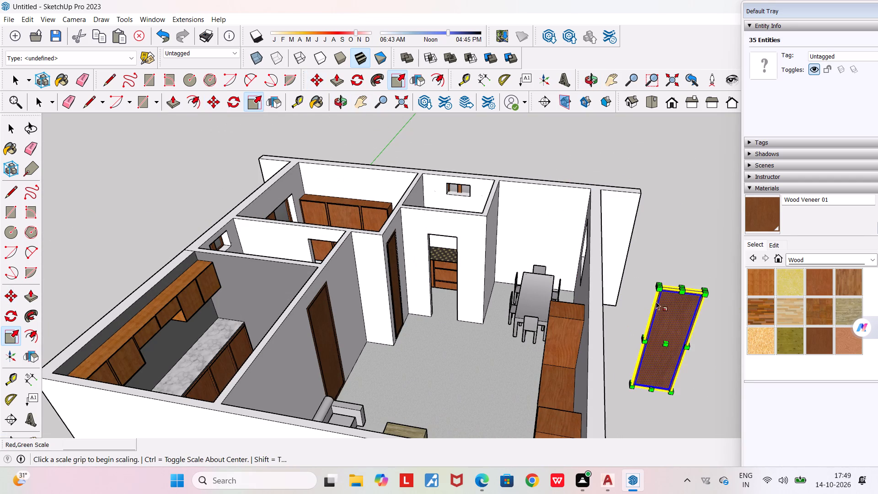
scroll(675, 301, up, 7)
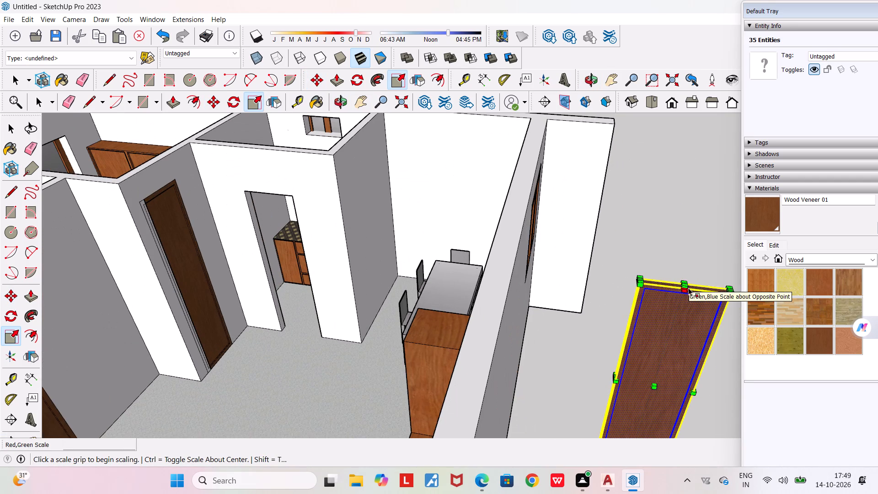
click(687, 283)
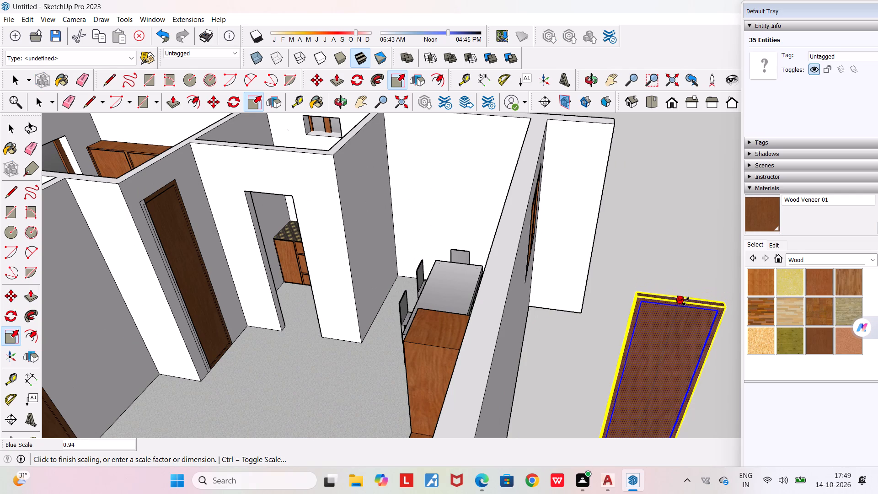
click(686, 301)
click(614, 381)
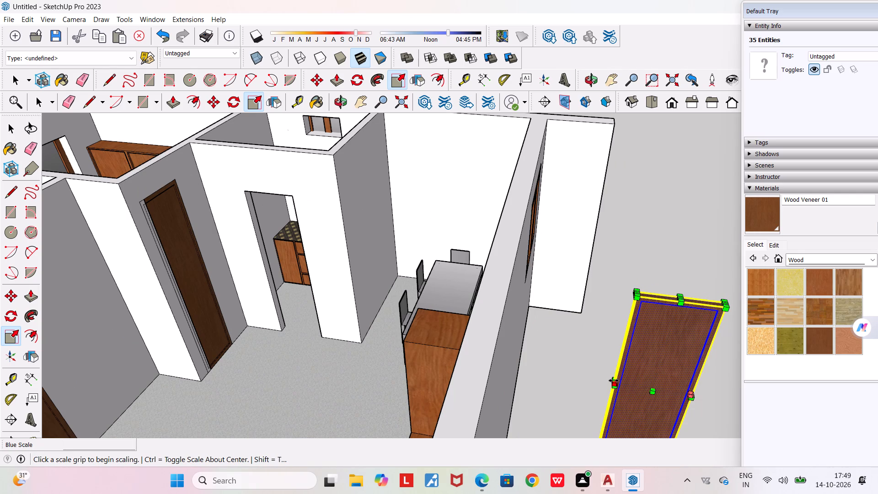
click(624, 380)
middle_click(643, 400)
scroll(643, 400, down, 4)
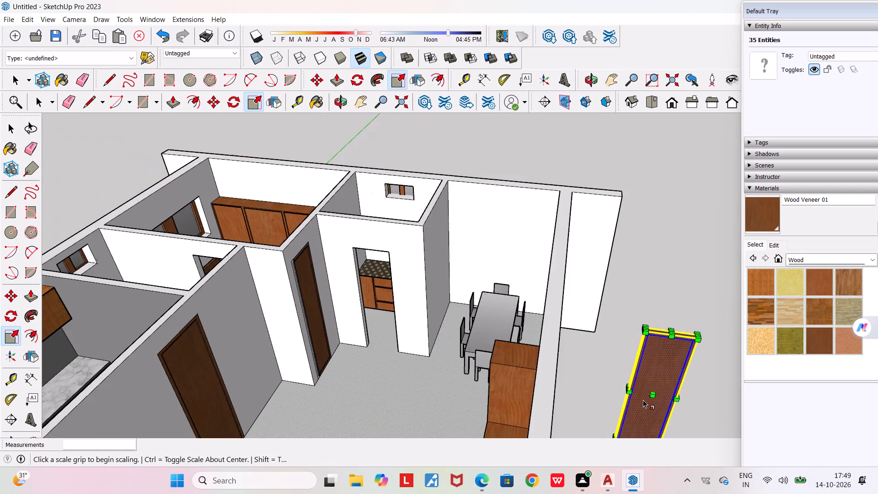
scroll(643, 400, down, 6)
middle_drag(644, 397, 660, 381)
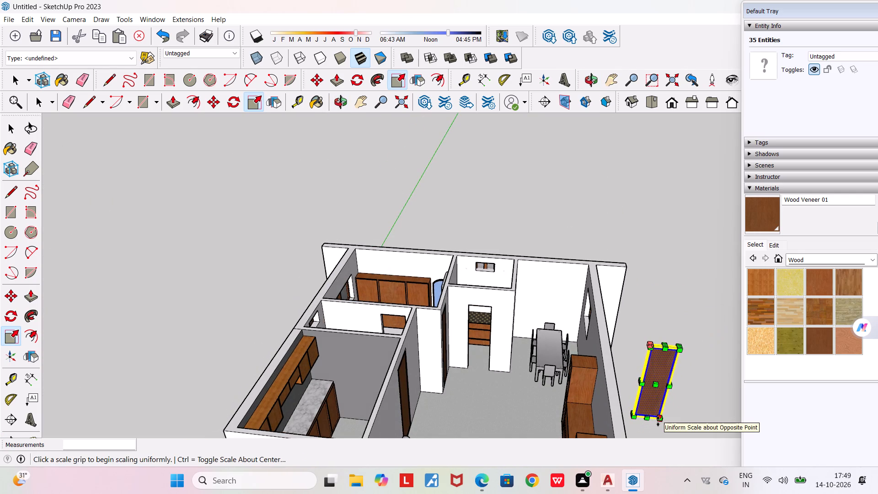
Move the scaled door copy by its bottom corner about 16' 10" to the bottom corner of the doorway beside the dining area, and deselect it.
key(m)
key(Return)
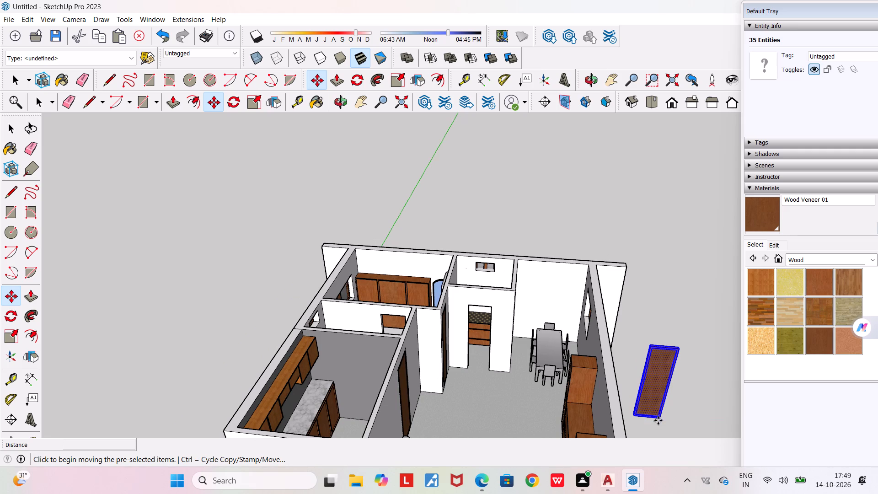
click(662, 415)
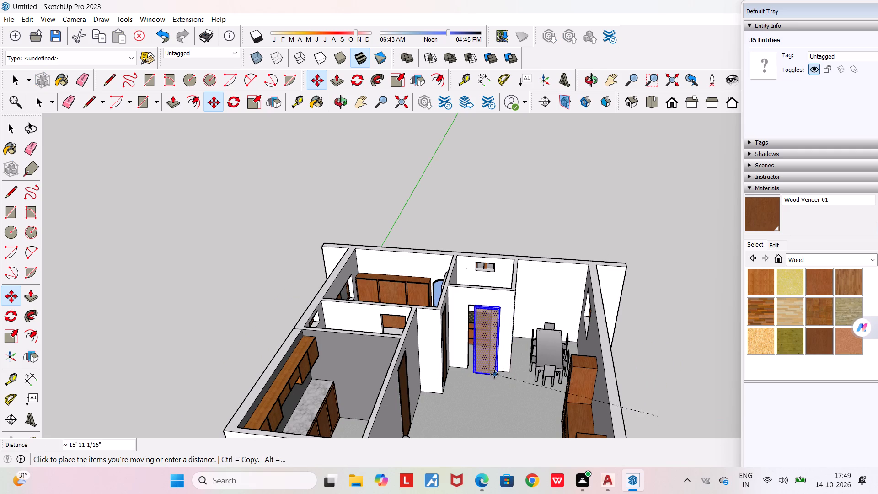
scroll(492, 372, up, 9)
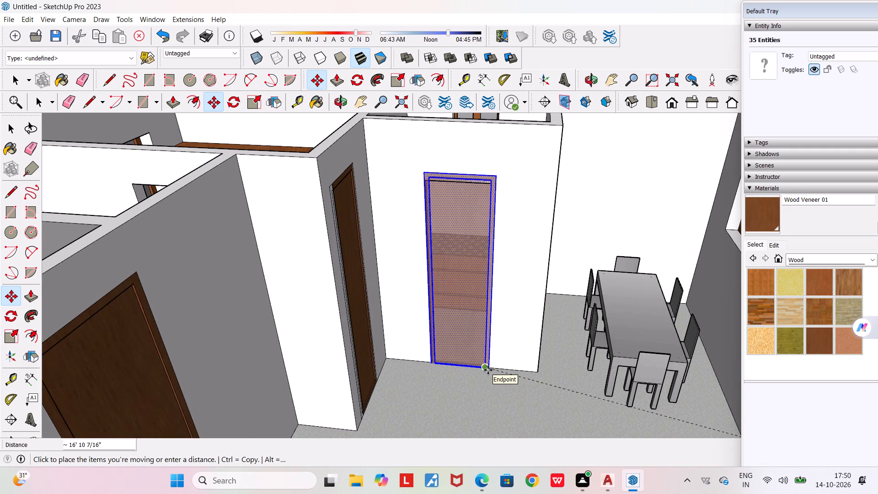
click(488, 370)
scroll(510, 395, down, 4)
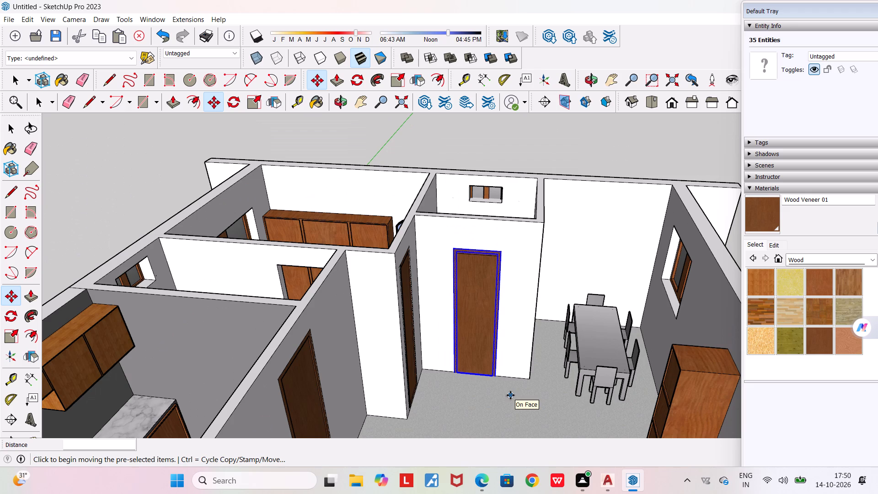
key(space)
scroll(510, 395, down, 3)
click(543, 172)
Examine the house from all sides for the fitted doors and any interior doorways still without one.
middle_drag(508, 336, 476, 324)
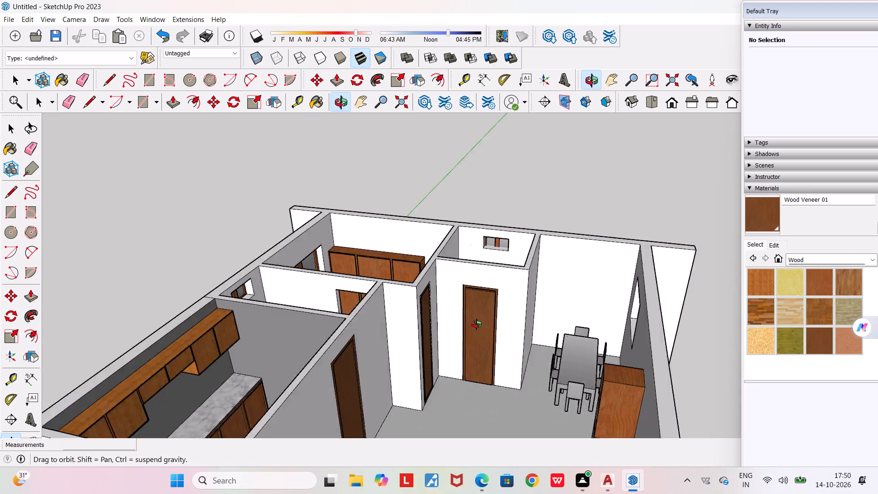
middle_drag(476, 324, 389, 303)
middle_drag(409, 314, 0, 358)
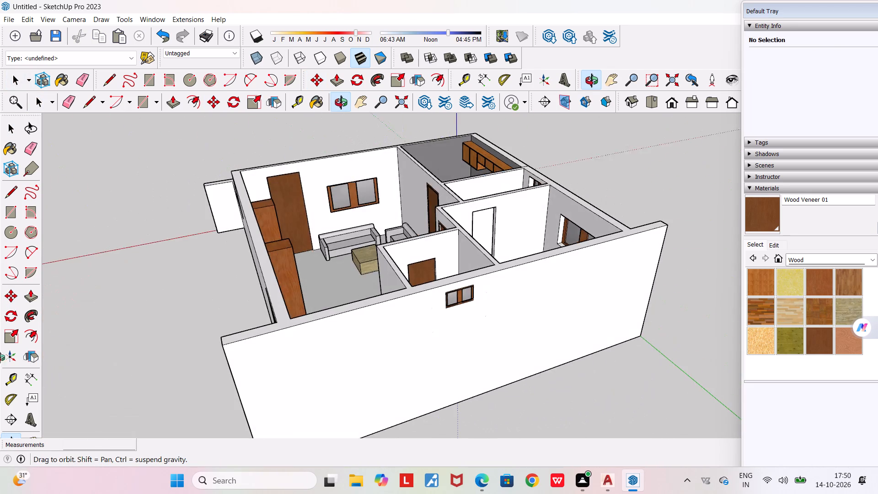
middle_drag(0, 358, 0, 357)
middle_drag(607, 242, 458, 271)
scroll(460, 260, up, 4)
middle_drag(461, 260, 549, 263)
scroll(549, 263, down, 4)
middle_drag(536, 266, 669, 269)
scroll(669, 269, down, 5)
middle_drag(617, 278, 720, 309)
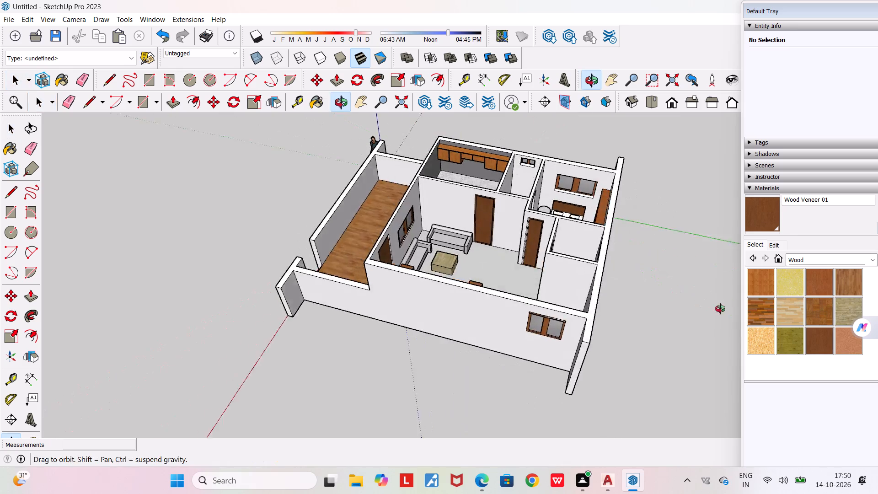
middle_drag(720, 309, 724, 311)
scroll(724, 311, down, 4)
middle_drag(621, 318, 747, 310)
middle_drag(626, 319, 710, 332)
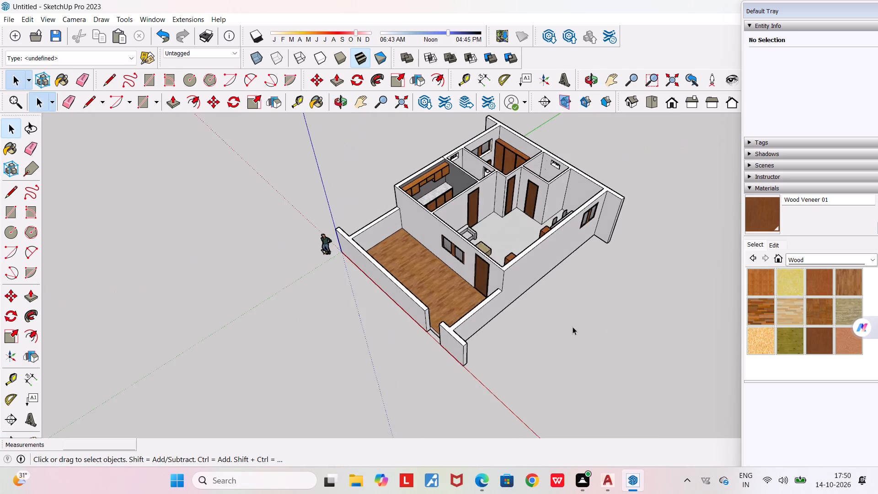
scroll(572, 327, up, 4)
middle_drag(572, 327, 623, 347)
scroll(623, 347, down, 4)
middle_drag(619, 349, 238, 219)
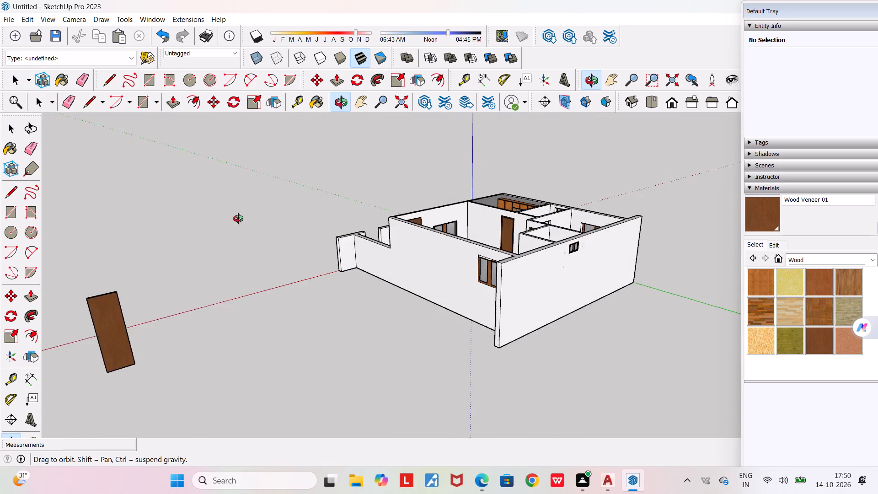
middle_drag(238, 219, 235, 277)
scroll(235, 277, down, 3)
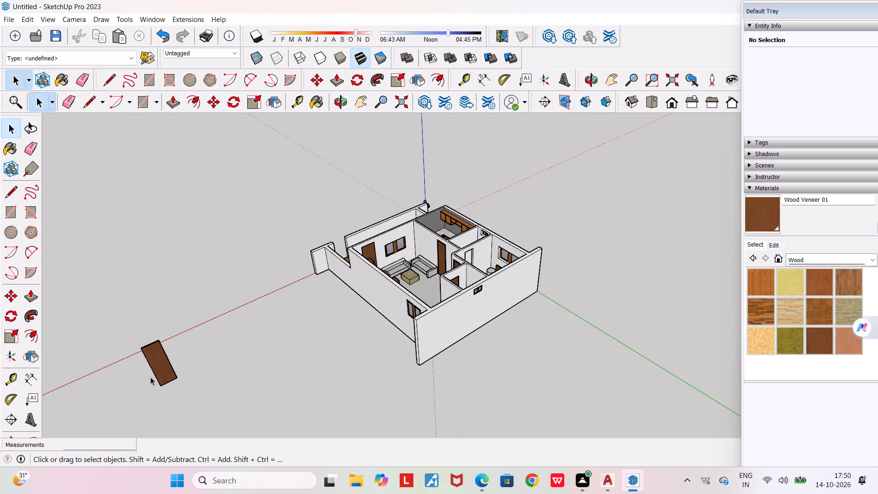
Select the nearer loose wood-veneer door outside the house and rotate it 180° in plan about its bottom corner.
middle_drag(150, 376, 76, 266)
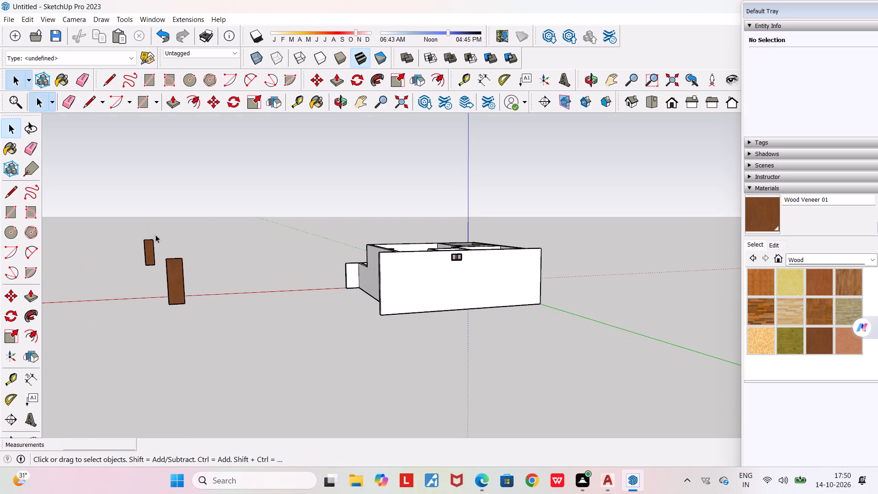
drag(154, 234, 232, 368)
middle_drag(230, 366, 402, 382)
scroll(402, 382, down, 5)
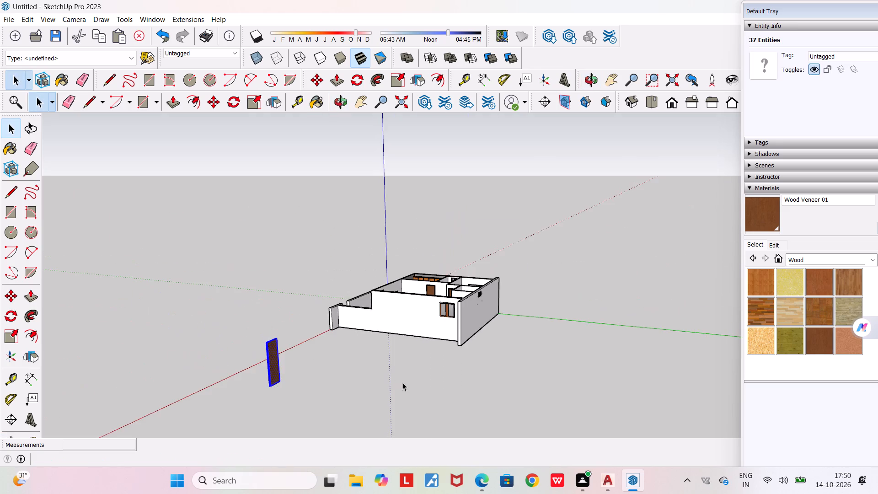
middle_drag(402, 382, 520, 425)
scroll(520, 425, down, 7)
middle_drag(500, 413, 305, 311)
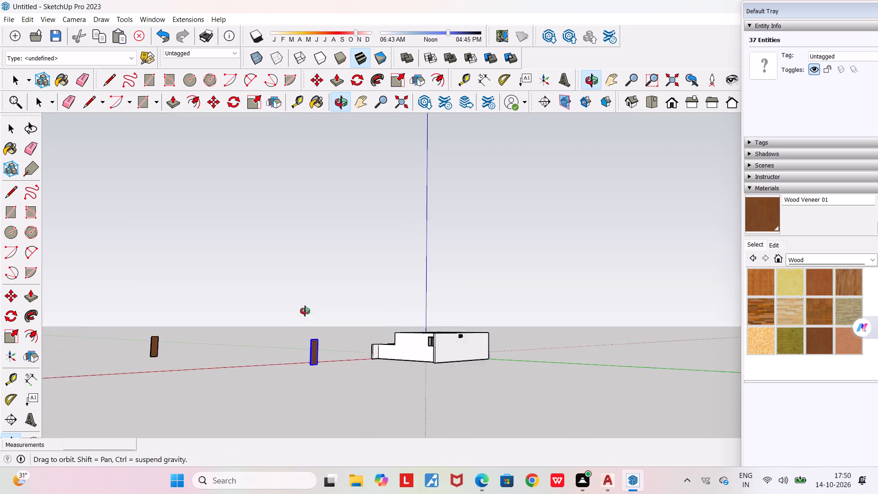
middle_drag(305, 311, 287, 338)
scroll(311, 357, up, 18)
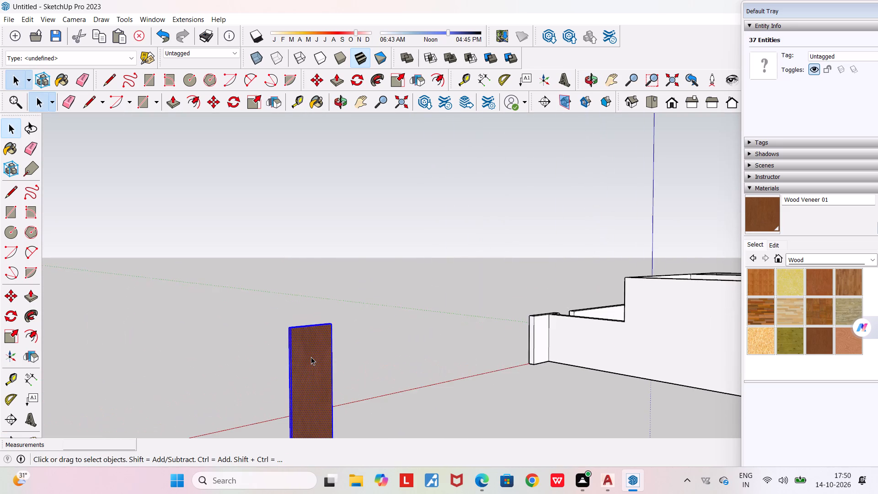
scroll(311, 357, down, 10)
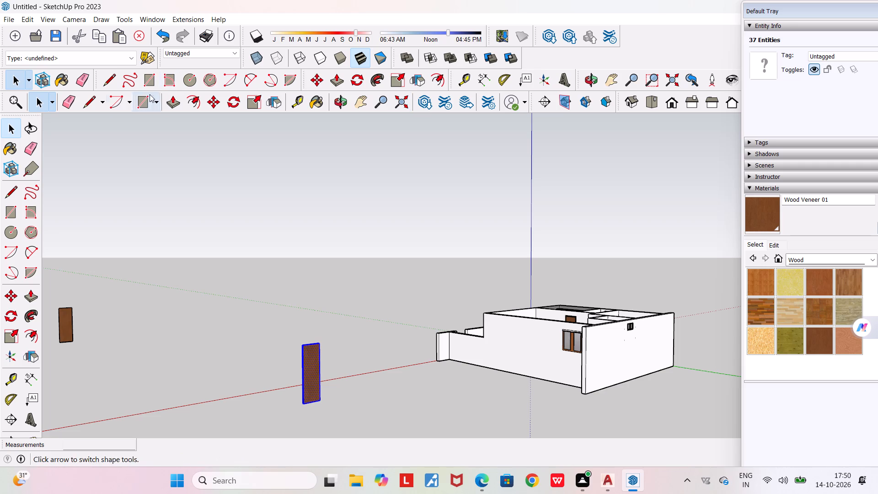
click(7, 315)
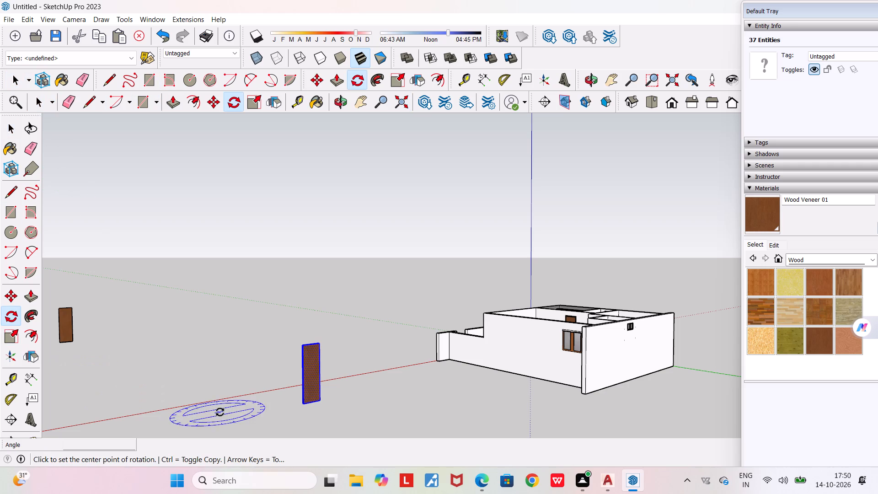
click(302, 403)
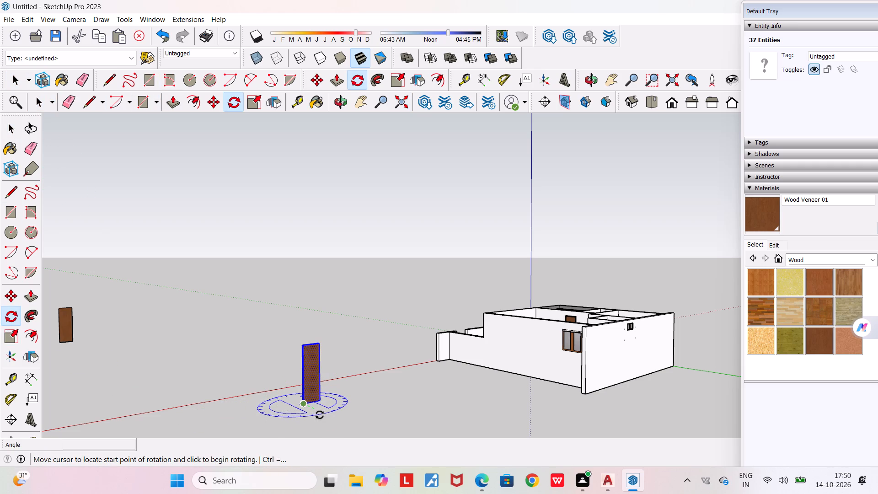
click(347, 419)
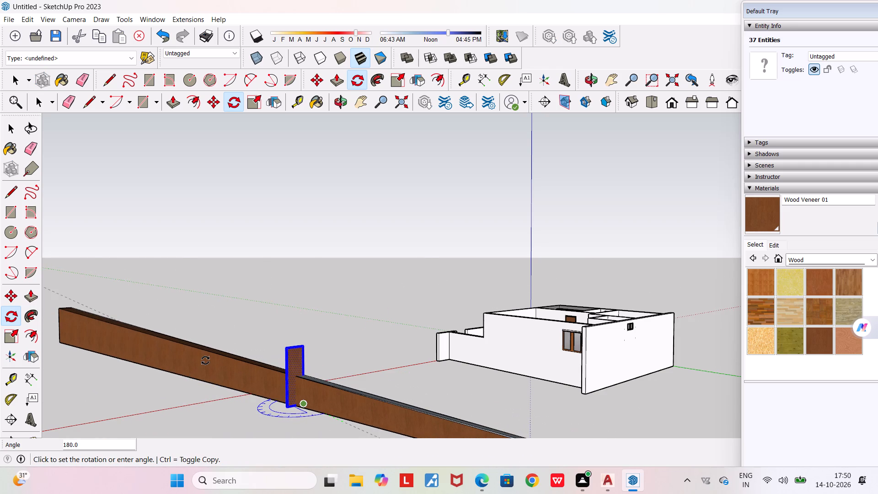
click(205, 360)
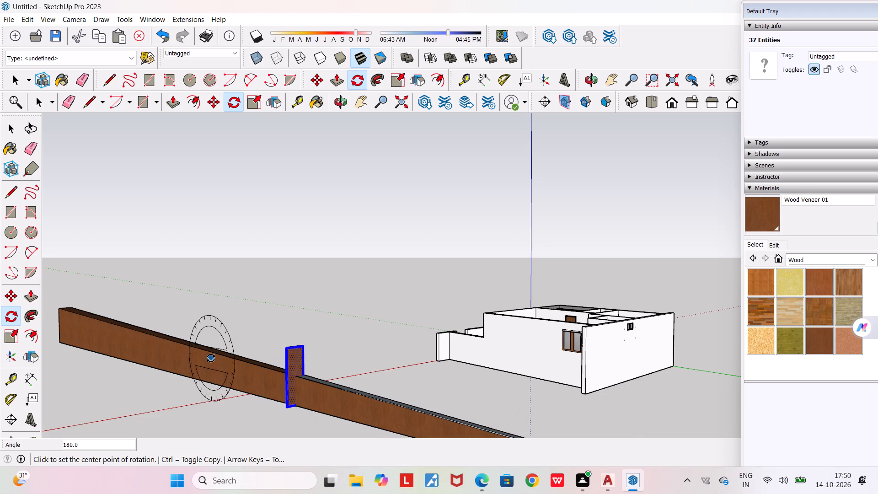
Delete the long stretched veneer faces and leftover edges around the rotated door, keeping only the door panel.
key(space)
key(space)
click(198, 357)
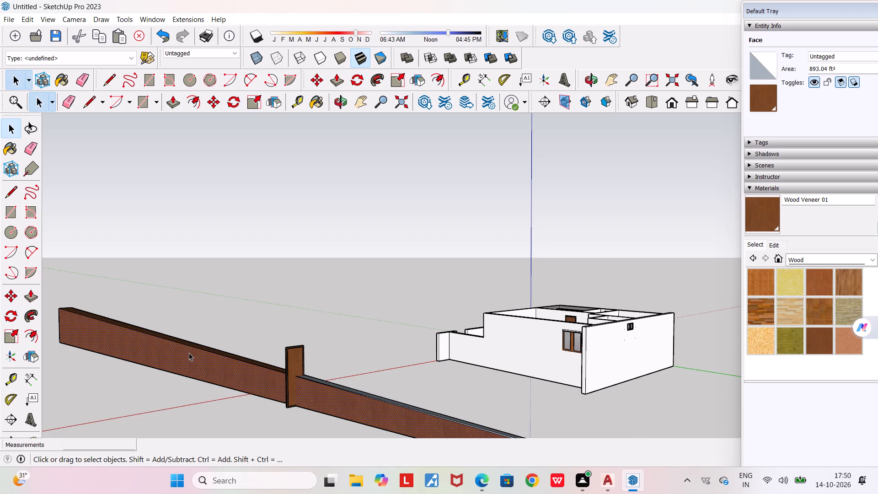
key(Delete)
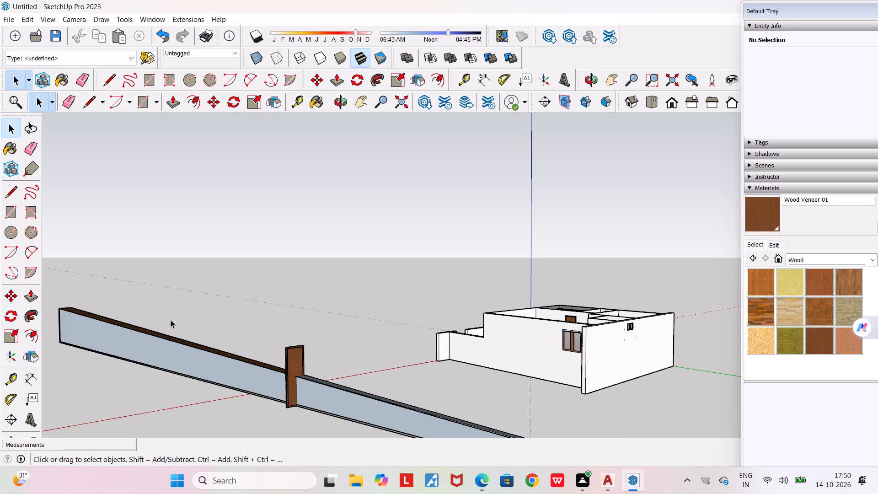
drag(171, 320, 130, 378)
key(Delete)
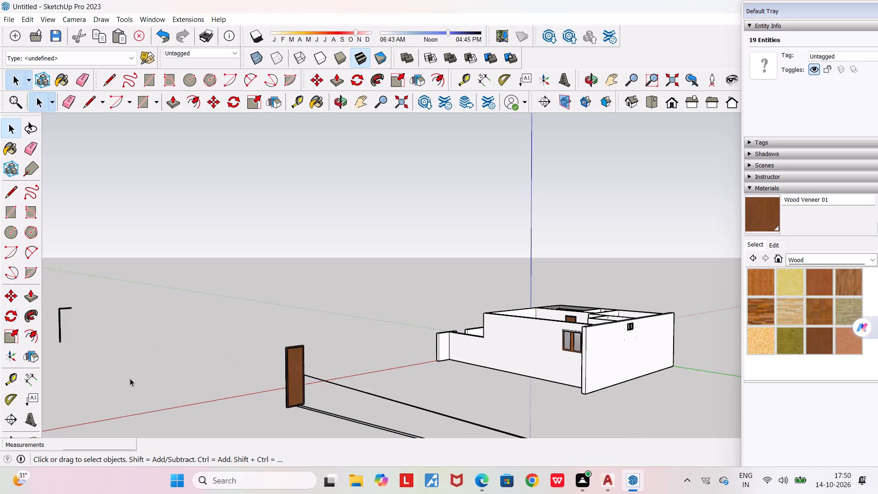
drag(52, 289, 82, 362)
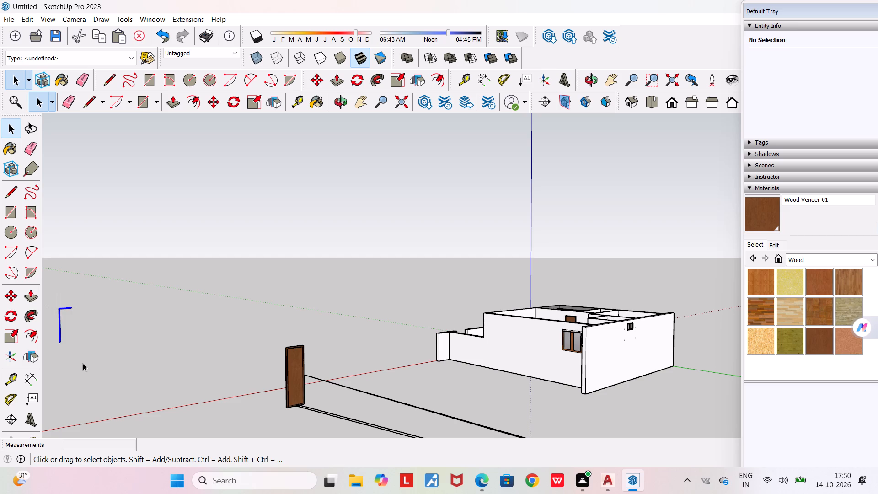
key(Delete)
drag(377, 382, 352, 446)
key(Delete)
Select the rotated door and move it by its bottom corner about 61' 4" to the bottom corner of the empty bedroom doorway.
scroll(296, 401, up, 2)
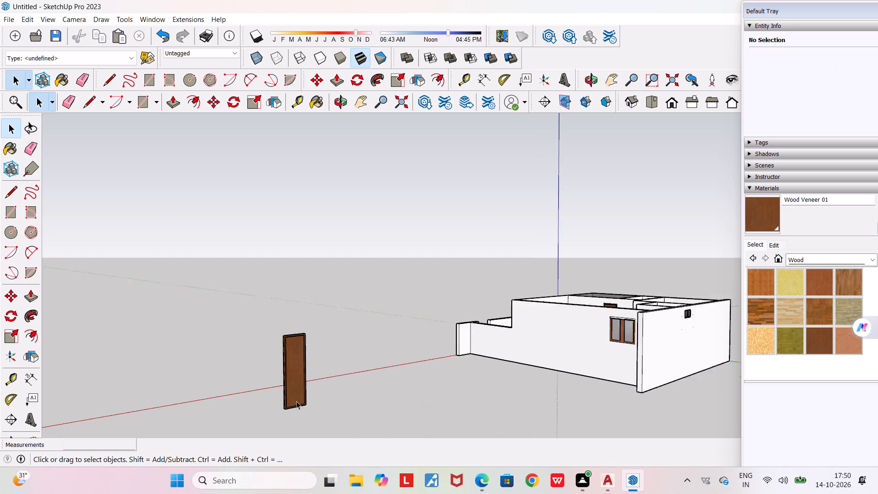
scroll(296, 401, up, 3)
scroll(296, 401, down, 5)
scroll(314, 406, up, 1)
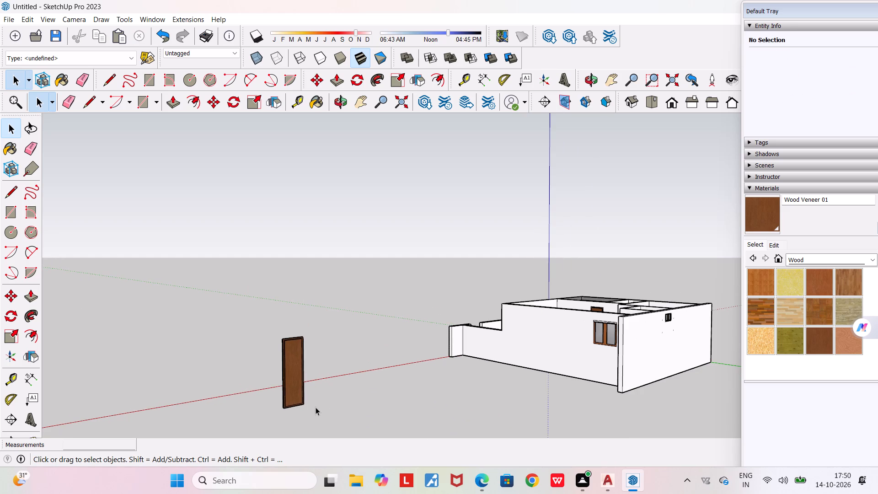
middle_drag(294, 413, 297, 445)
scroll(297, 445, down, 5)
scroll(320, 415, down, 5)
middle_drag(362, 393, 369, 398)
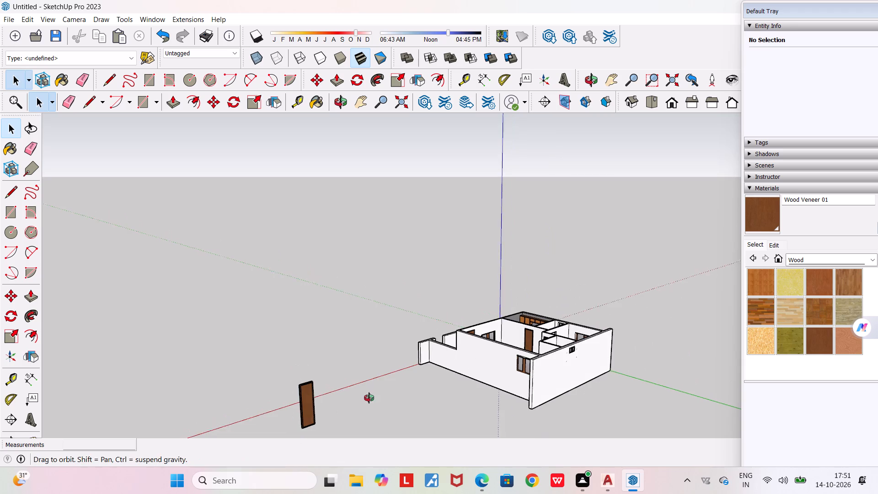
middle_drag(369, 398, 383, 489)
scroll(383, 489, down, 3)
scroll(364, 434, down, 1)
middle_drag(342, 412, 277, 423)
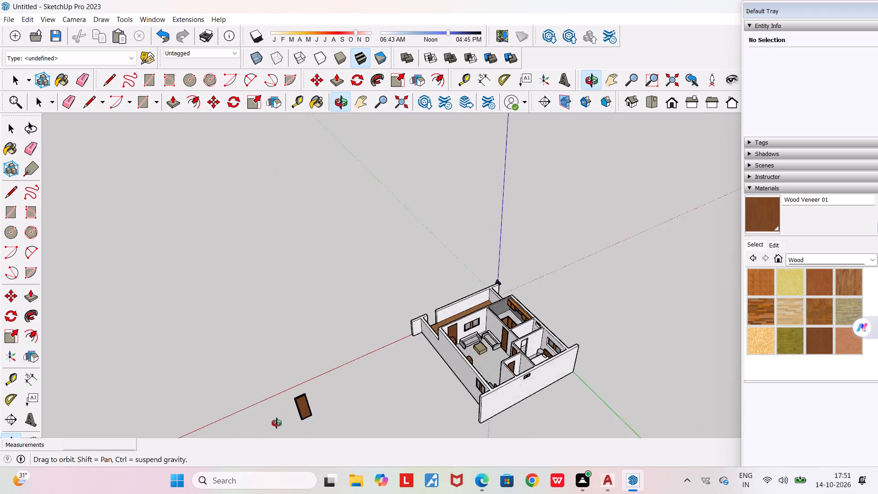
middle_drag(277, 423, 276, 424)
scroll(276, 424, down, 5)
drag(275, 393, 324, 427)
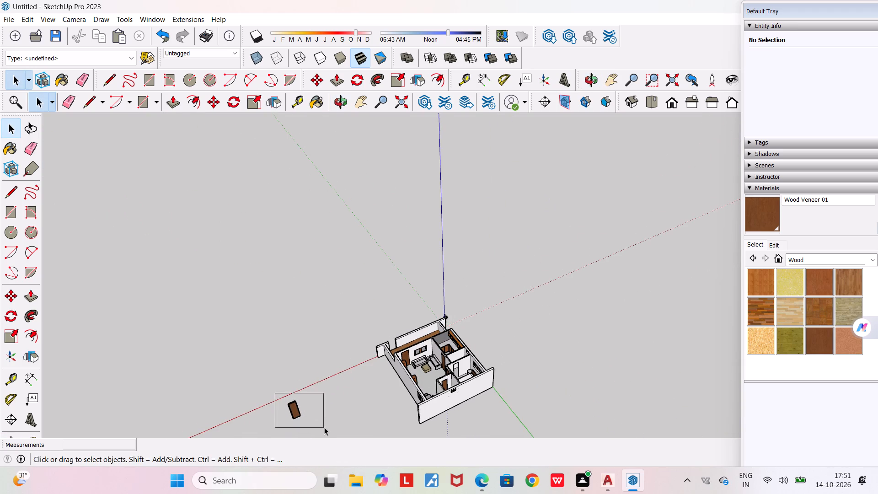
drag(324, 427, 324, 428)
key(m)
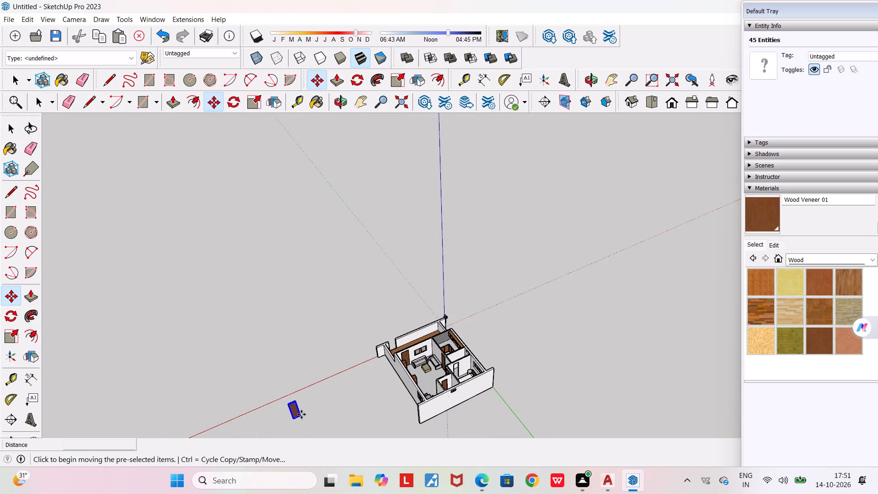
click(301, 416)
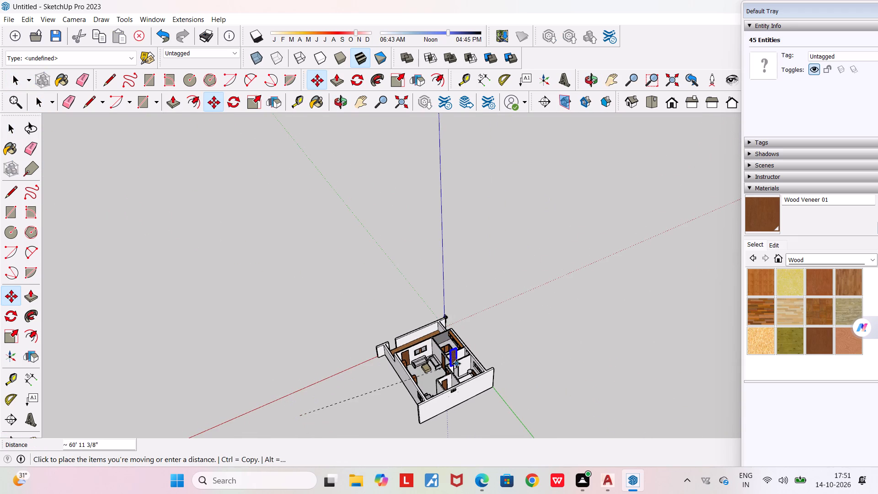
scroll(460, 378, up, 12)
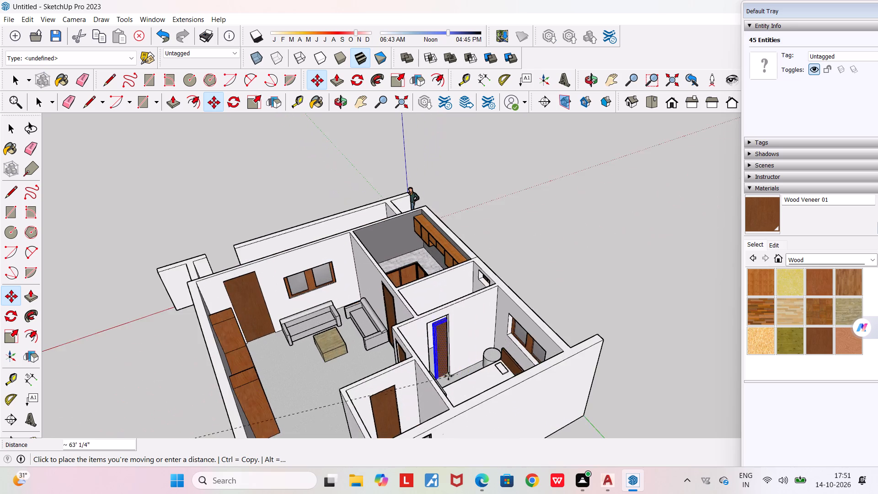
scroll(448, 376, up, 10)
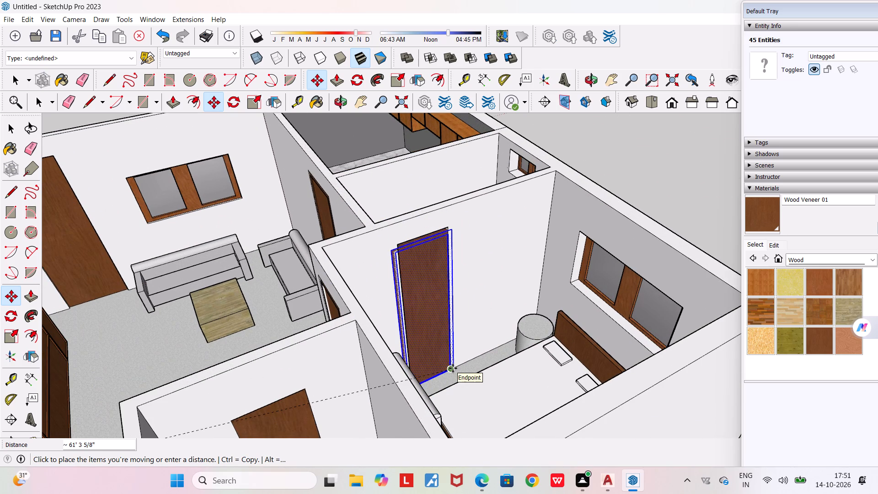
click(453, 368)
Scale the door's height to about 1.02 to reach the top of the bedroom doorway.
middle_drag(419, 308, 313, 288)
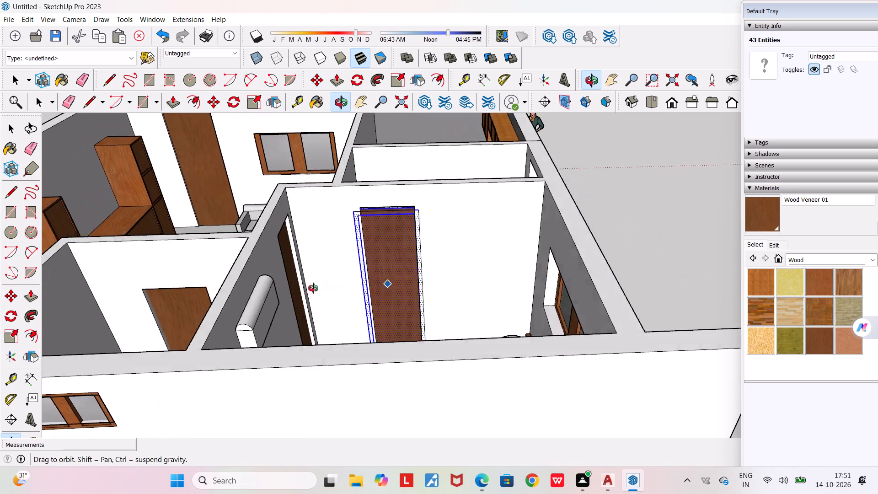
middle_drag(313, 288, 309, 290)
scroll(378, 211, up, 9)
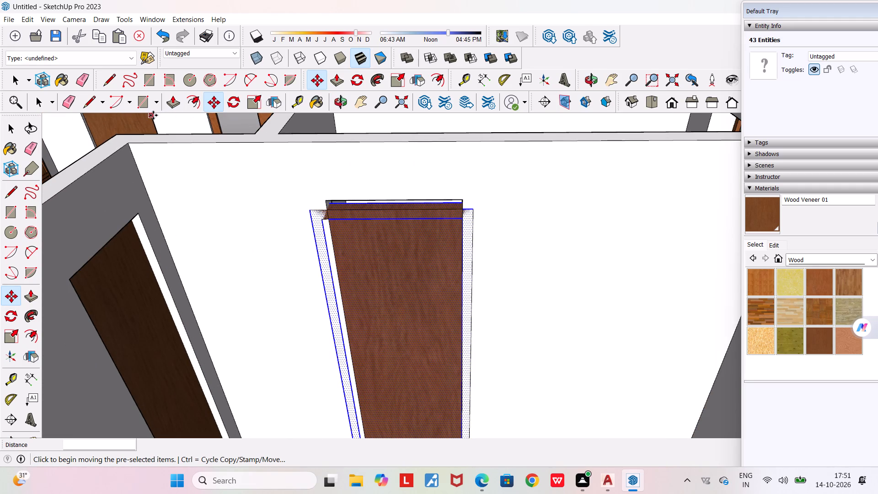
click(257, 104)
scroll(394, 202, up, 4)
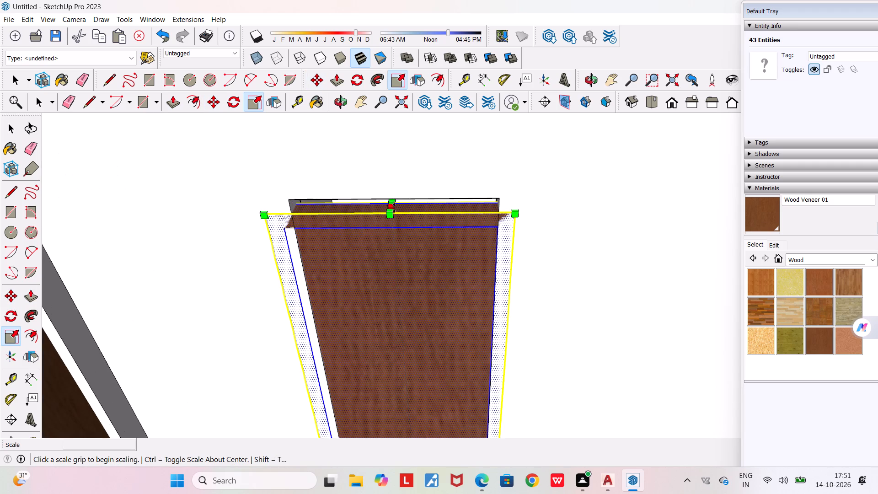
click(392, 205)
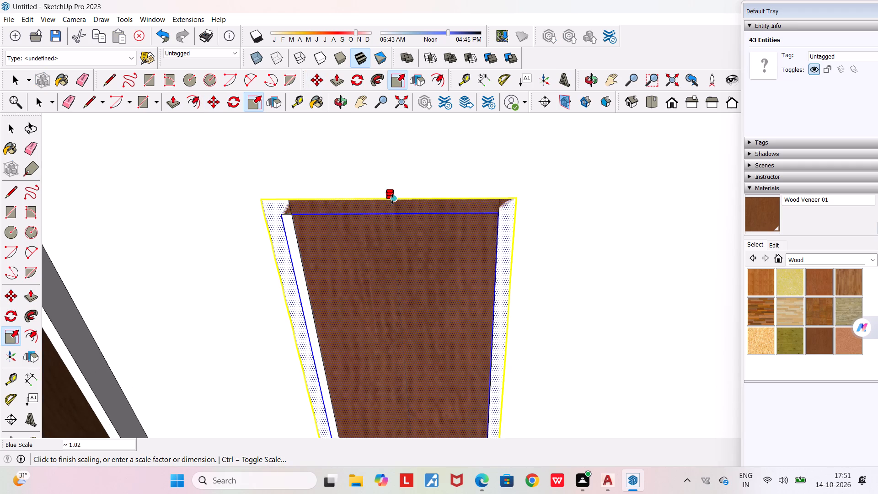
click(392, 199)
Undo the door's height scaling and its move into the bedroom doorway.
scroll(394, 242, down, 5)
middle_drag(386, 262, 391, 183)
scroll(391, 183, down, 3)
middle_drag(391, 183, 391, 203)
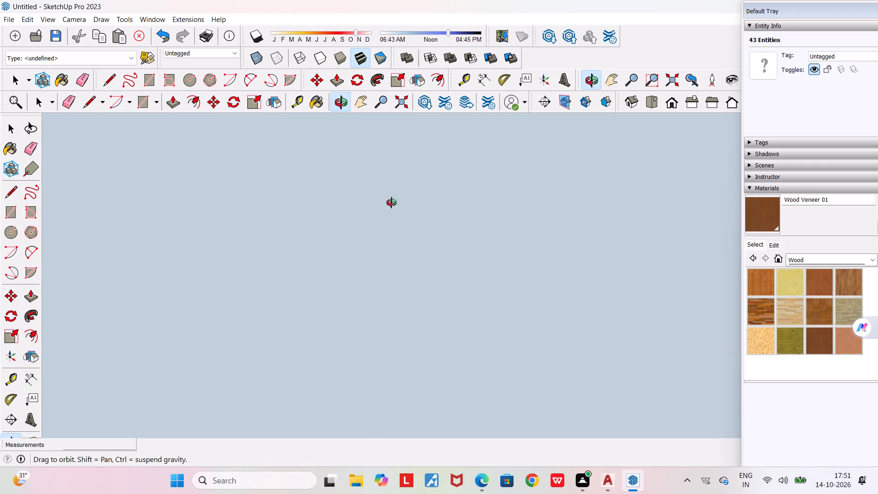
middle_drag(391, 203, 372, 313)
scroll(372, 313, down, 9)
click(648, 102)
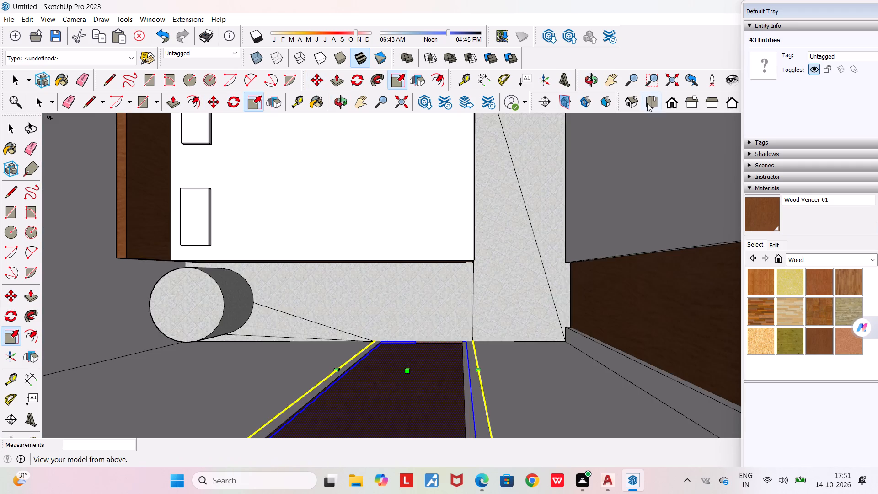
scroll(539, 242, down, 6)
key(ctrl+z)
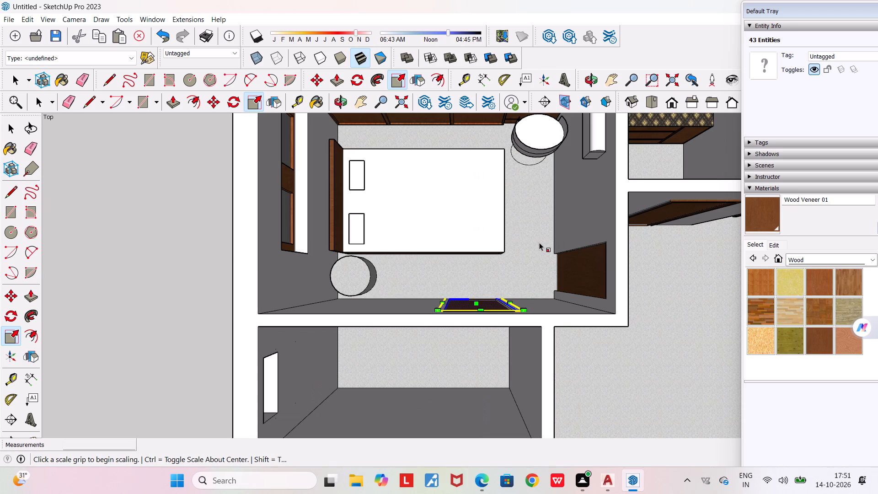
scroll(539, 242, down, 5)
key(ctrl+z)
Scale the height of the selected door outside the house to about 1.02.
scroll(539, 242, down, 3)
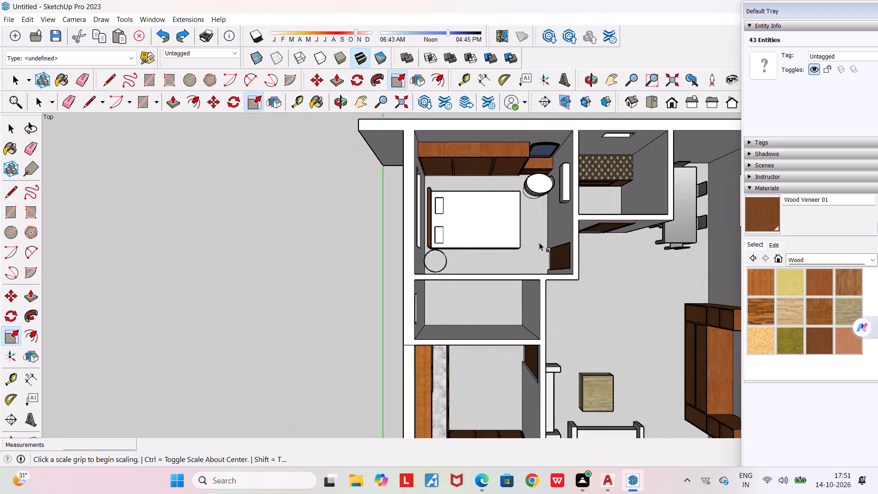
scroll(539, 242, down, 17)
middle_drag(649, 305, 596, 244)
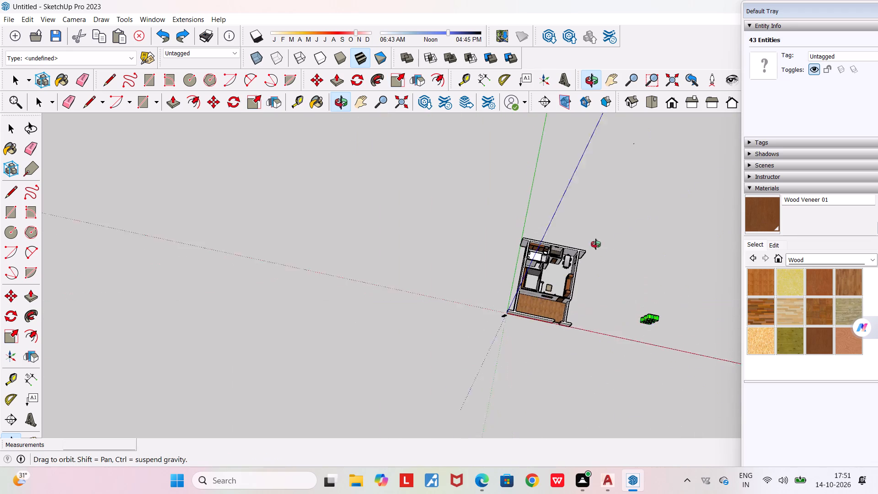
middle_drag(596, 244, 589, 145)
scroll(671, 340, up, 17)
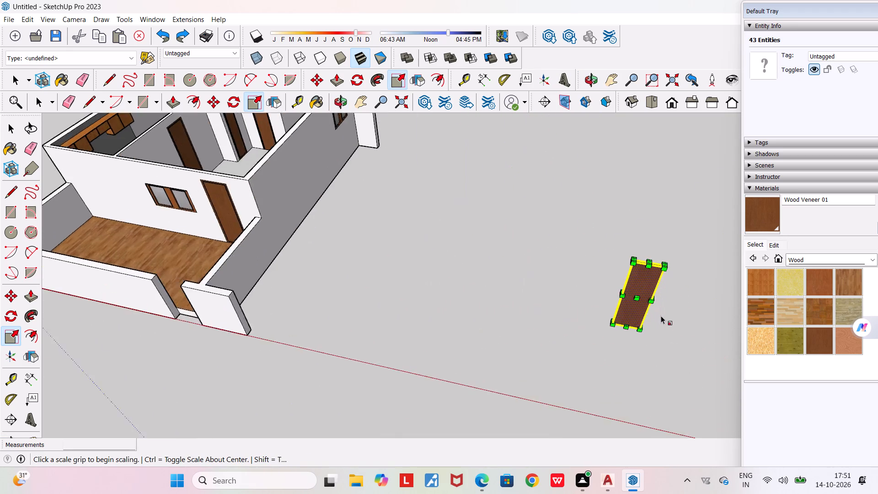
scroll(661, 316, up, 7)
scroll(643, 238, up, 3)
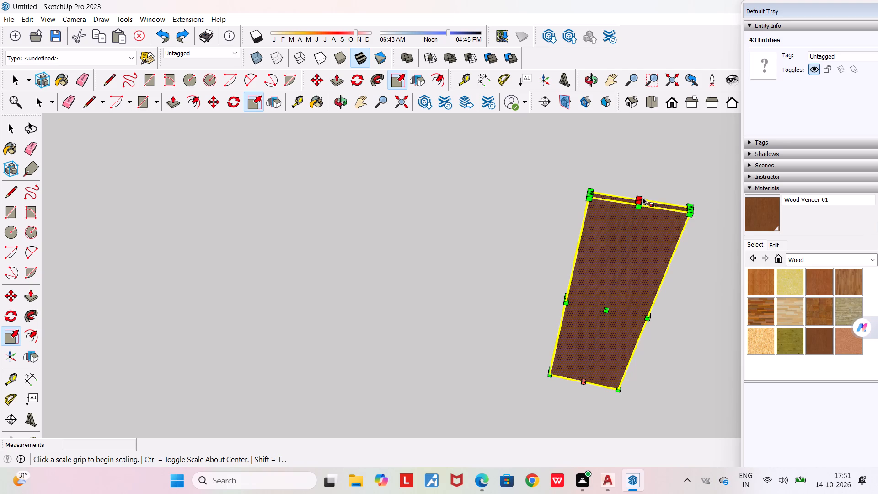
scroll(647, 204, up, 1)
middle_drag(647, 204, 591, 186)
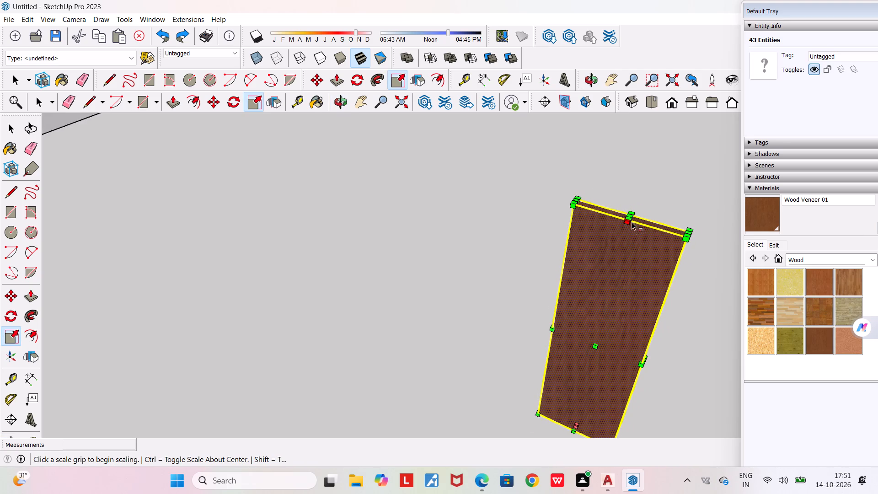
scroll(631, 221, up, 3)
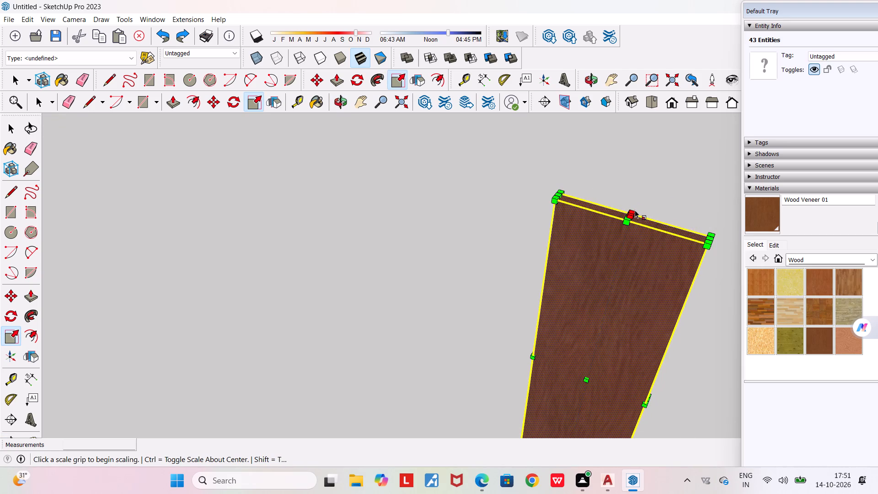
middle_drag(629, 215, 543, 199)
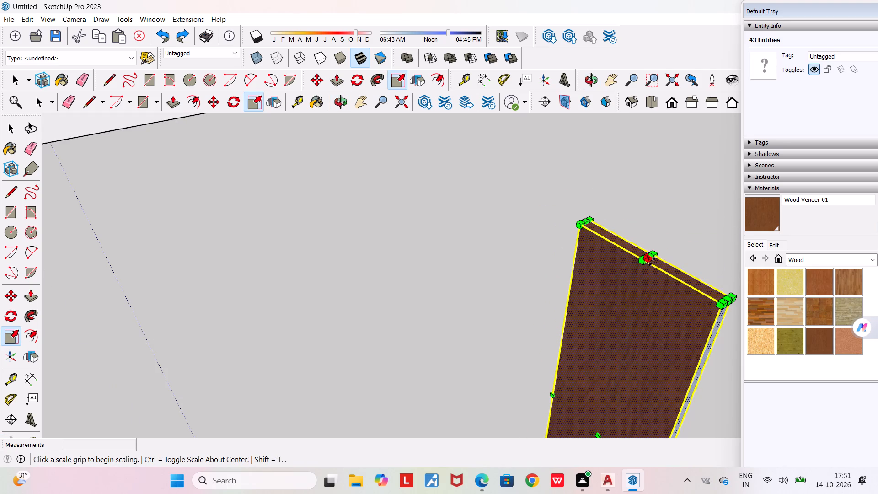
click(651, 256)
click(651, 249)
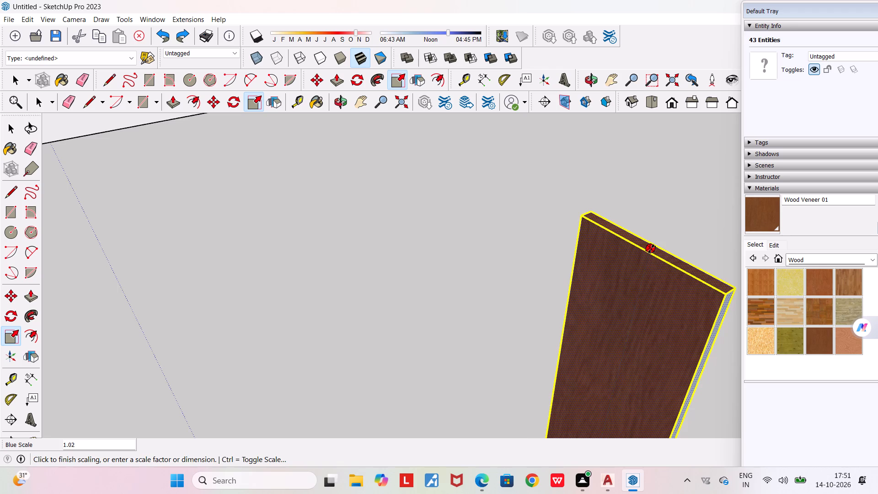
Narrow the door from one side edge to a width scale of about 0.98.
scroll(665, 290, up, 1)
middle_drag(665, 290, 698, 295)
scroll(698, 295, down, 4)
scroll(674, 429, up, 2)
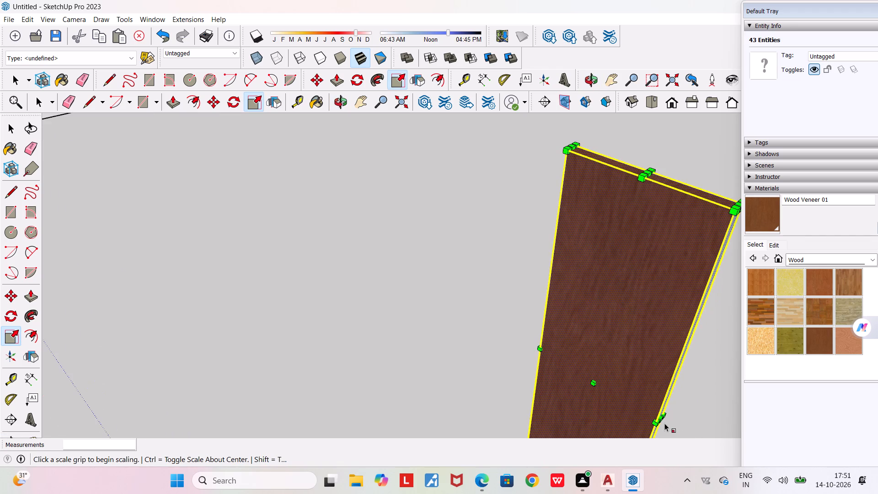
drag(662, 422, 655, 419)
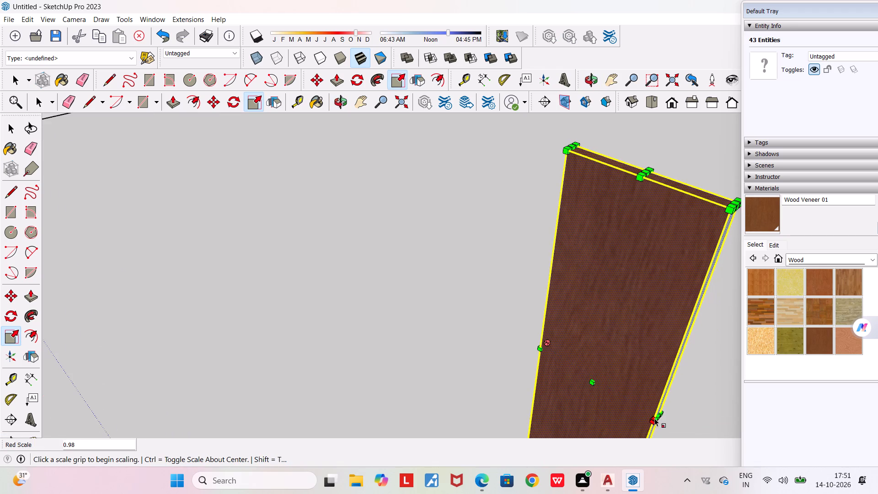
Narrow the door from its opposite side edge to a width scale of about 0.96.
middle_drag(593, 356, 637, 379)
scroll(637, 379, down, 3)
middle_drag(582, 343, 755, 384)
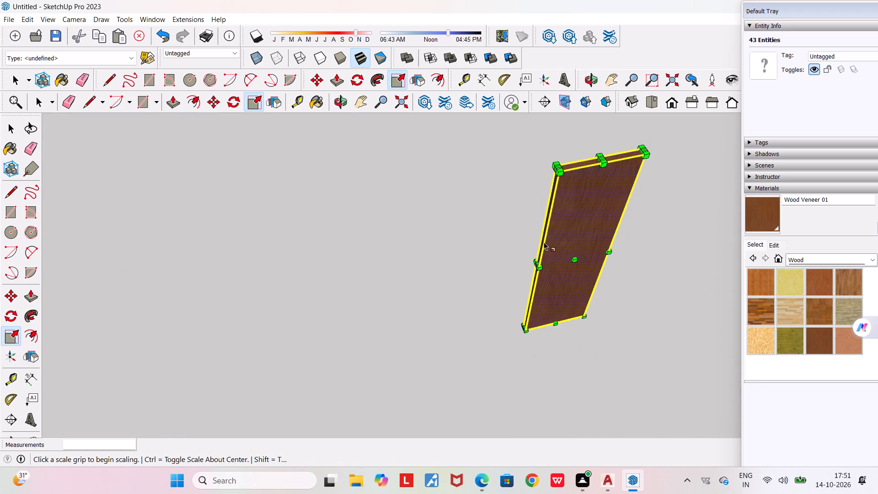
scroll(538, 247, up, 5)
click(539, 272)
click(542, 269)
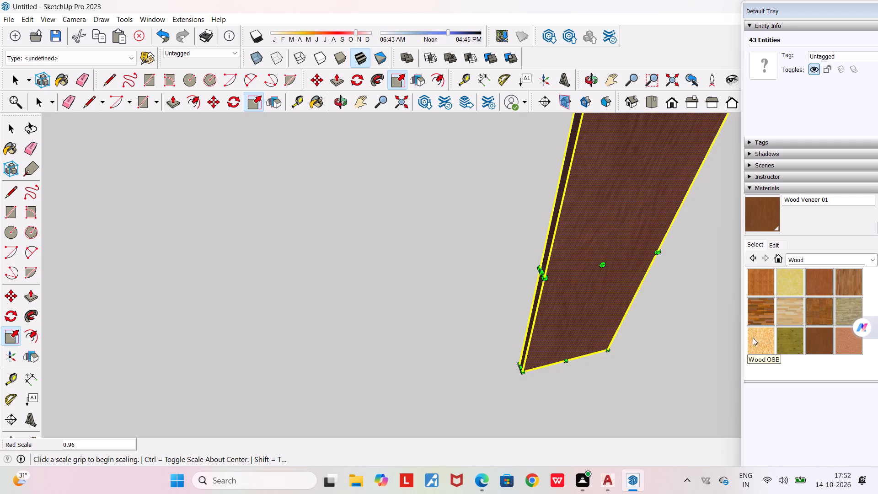
Reselect the whole door and carry it by its bottom corner to the empty bedroom doorway's bottom corner to check its fit.
scroll(732, 302, down, 5)
scroll(648, 341, down, 12)
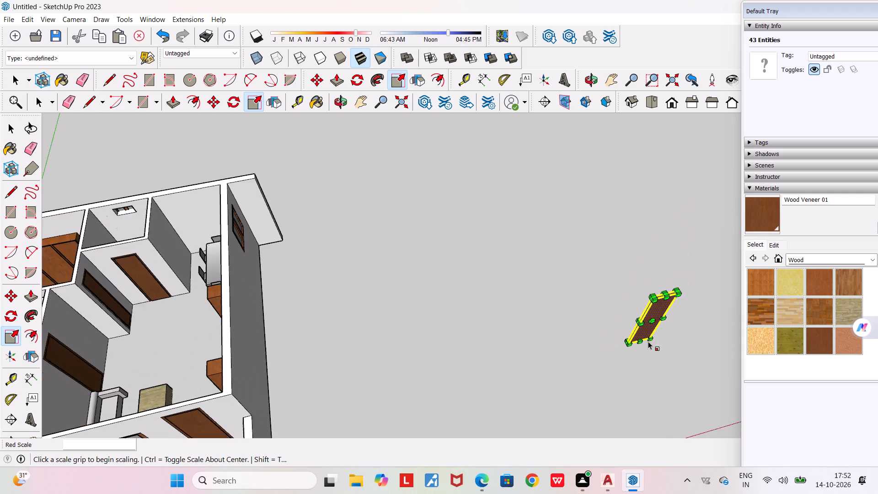
scroll(648, 341, down, 3)
click(651, 375)
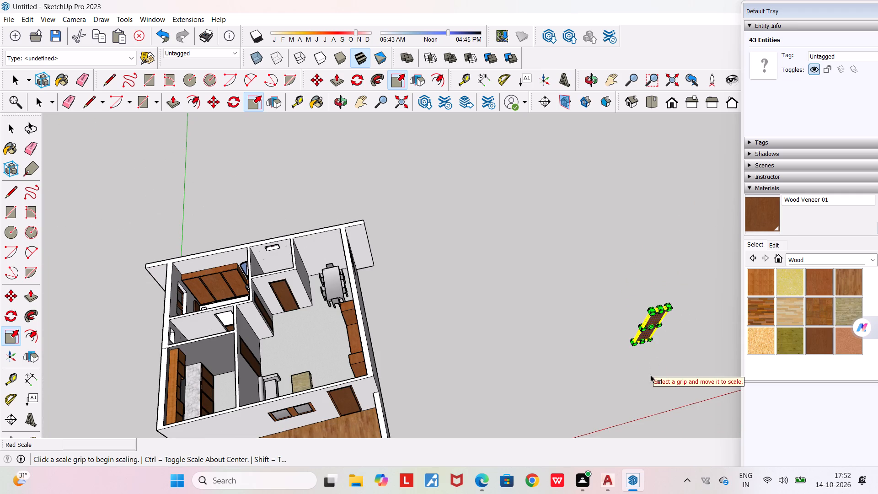
key(space)
key(space)
click(653, 350)
scroll(662, 323, up, 7)
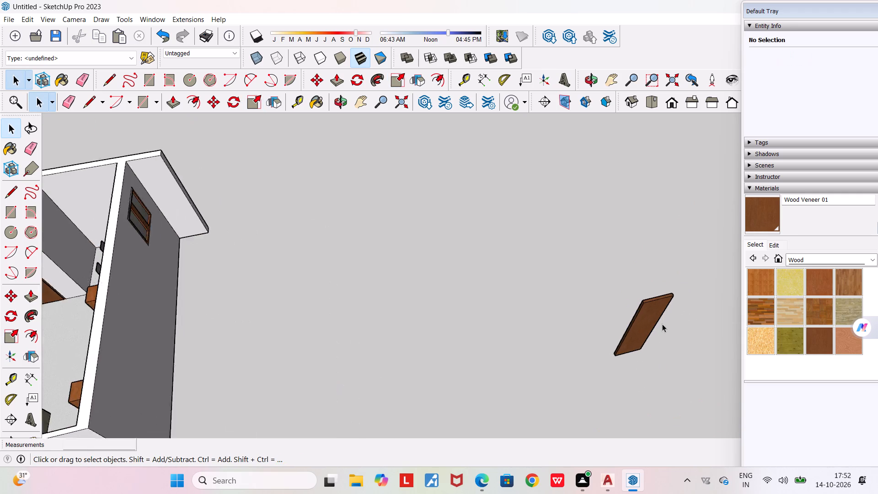
scroll(662, 324, up, 2)
middle_drag(667, 337, 242, 389)
scroll(242, 389, down, 4)
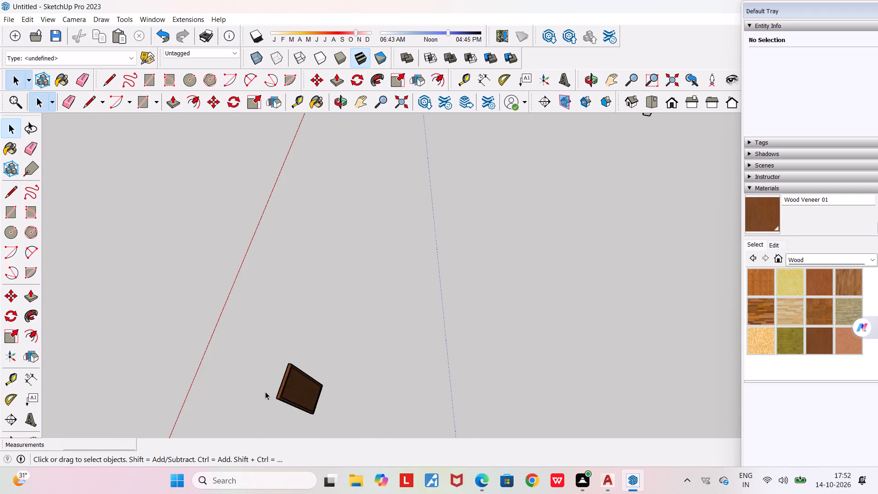
middle_drag(263, 372, 355, 175)
middle_drag(322, 345, 262, 322)
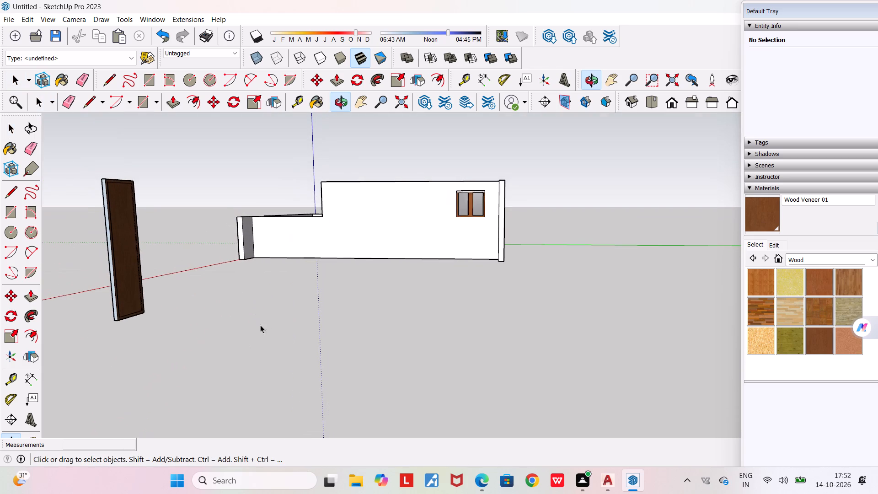
triple_click(117, 313)
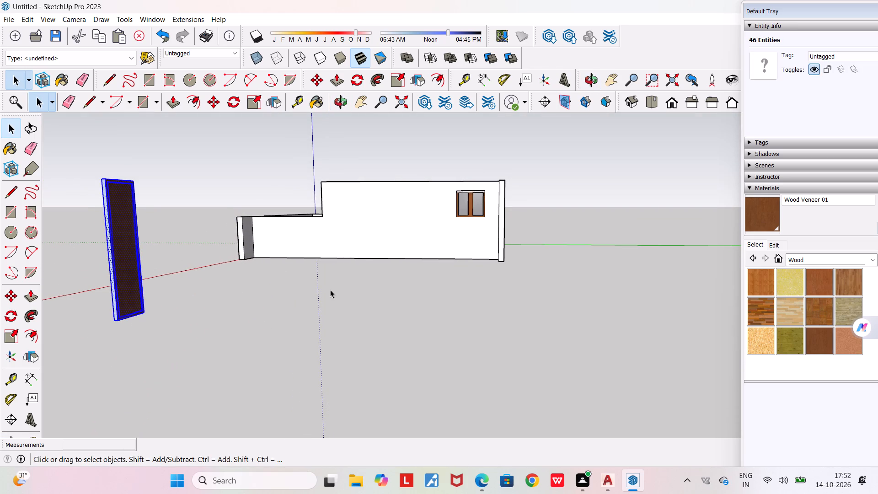
key(m)
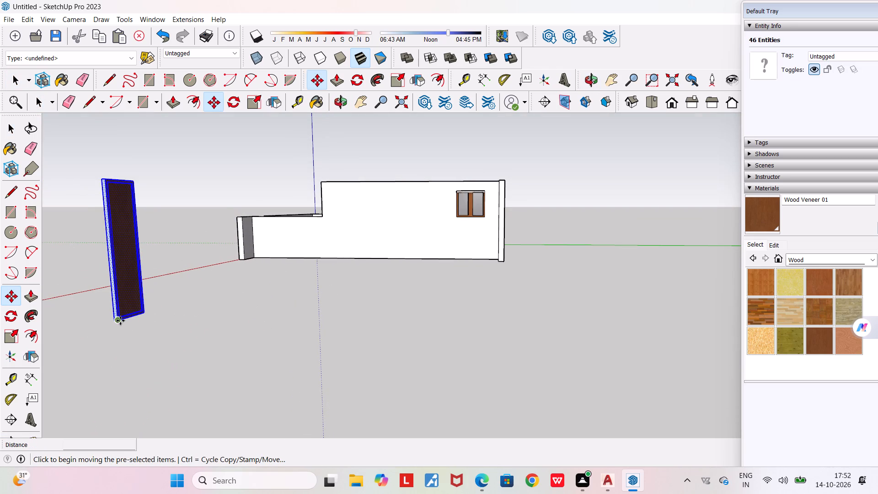
click(120, 321)
middle_drag(383, 354, 349, 473)
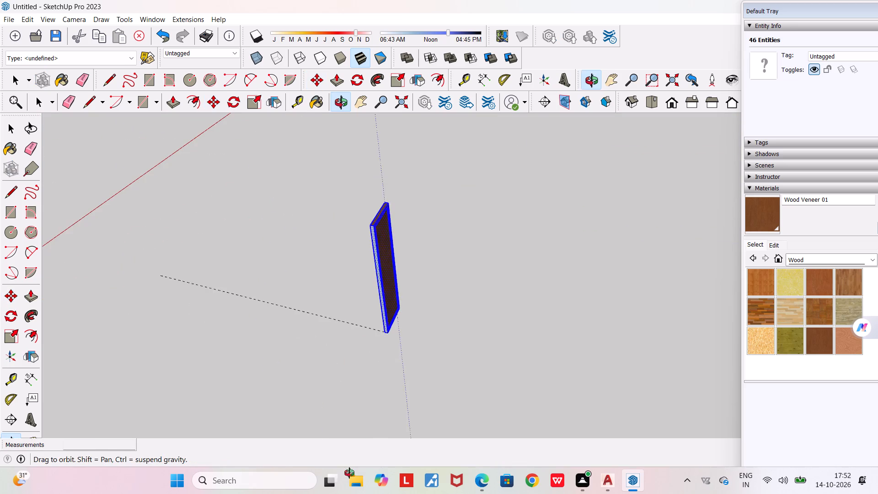
middle_drag(349, 473, 348, 472)
scroll(348, 466, down, 3)
scroll(364, 361, down, 4)
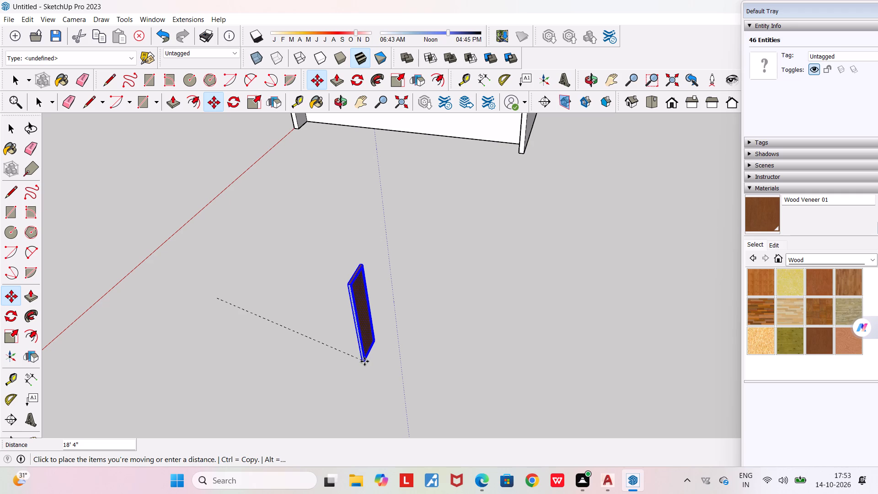
middle_drag(318, 184, 315, 215)
scroll(315, 215, down, 5)
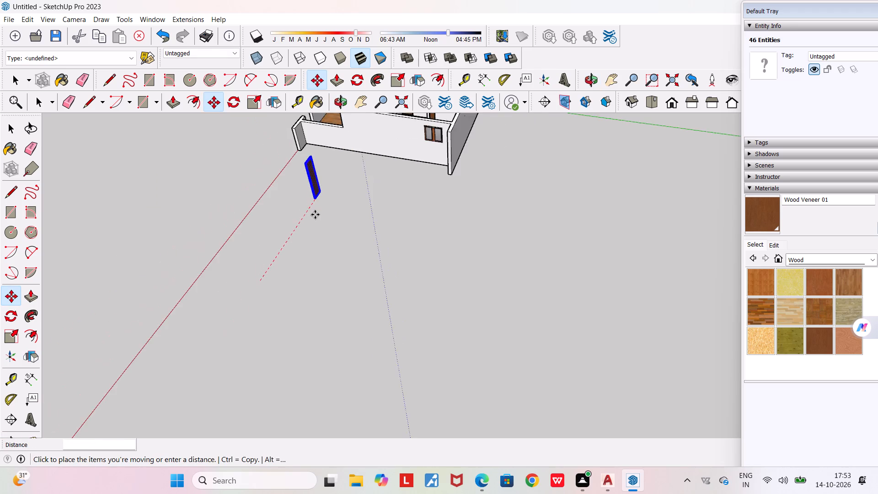
scroll(315, 215, down, 12)
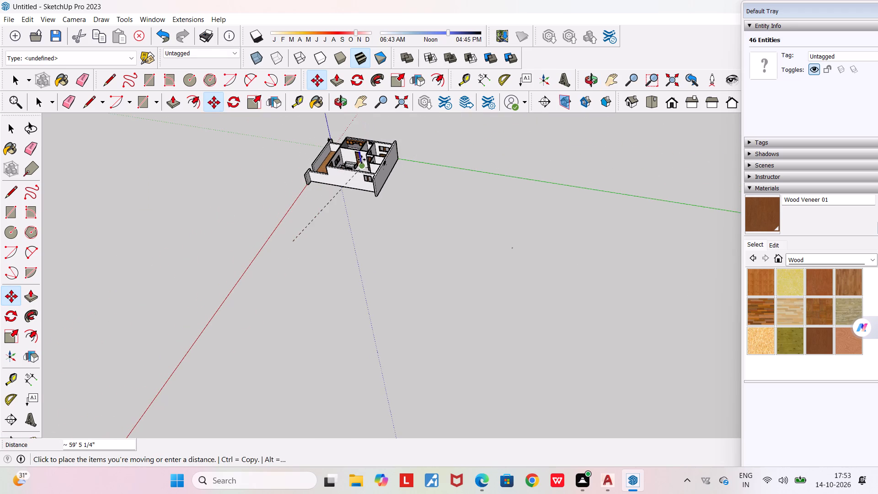
scroll(368, 145, up, 12)
scroll(384, 187, up, 1)
middle_drag(384, 187, 378, 191)
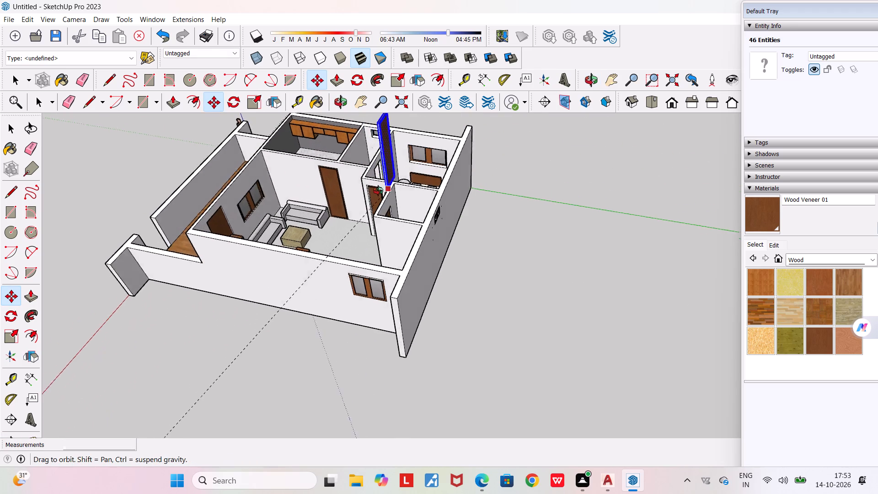
middle_drag(378, 191, 186, 191)
middle_drag(342, 179, 220, 199)
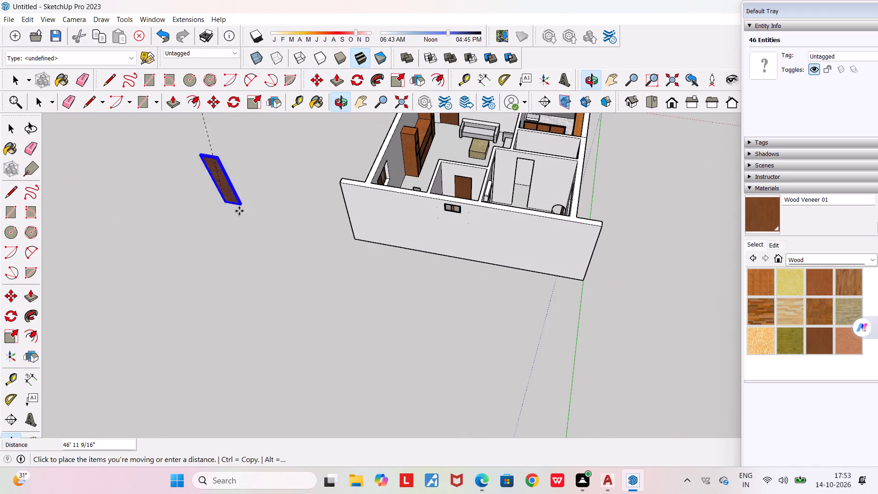
scroll(506, 207, up, 5)
middle_drag(511, 200, 480, 245)
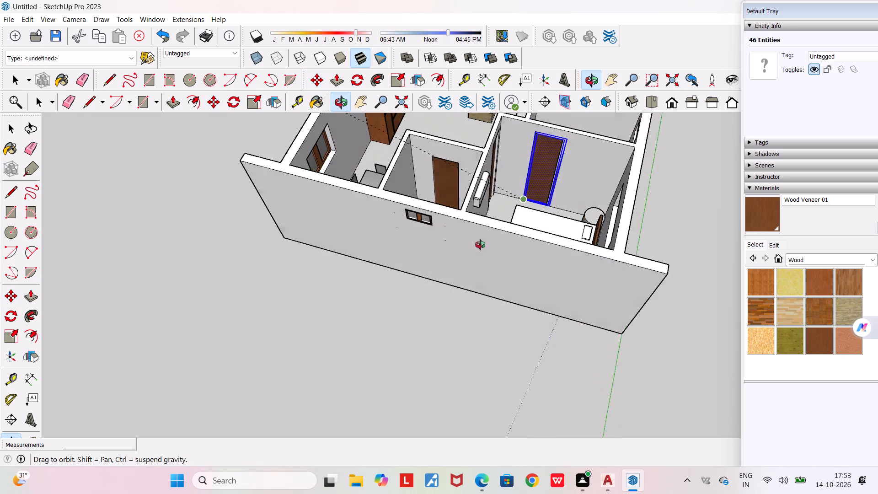
middle_drag(480, 245, 452, 267)
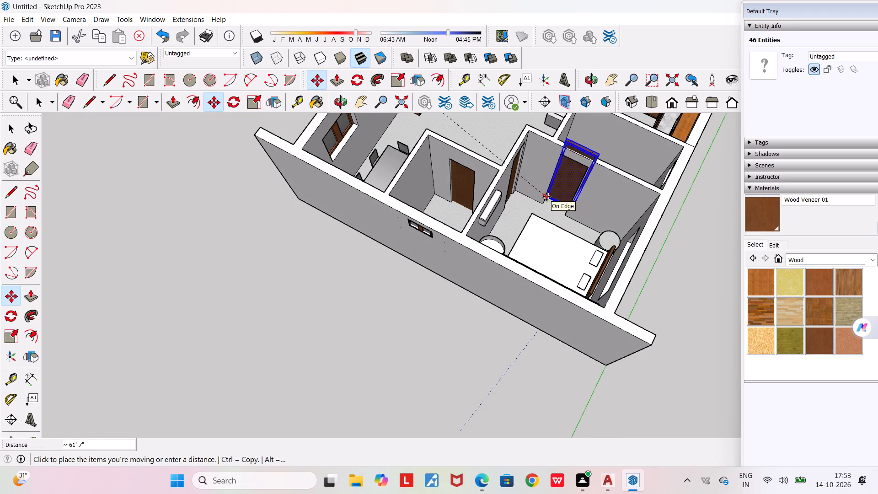
scroll(546, 205, up, 5)
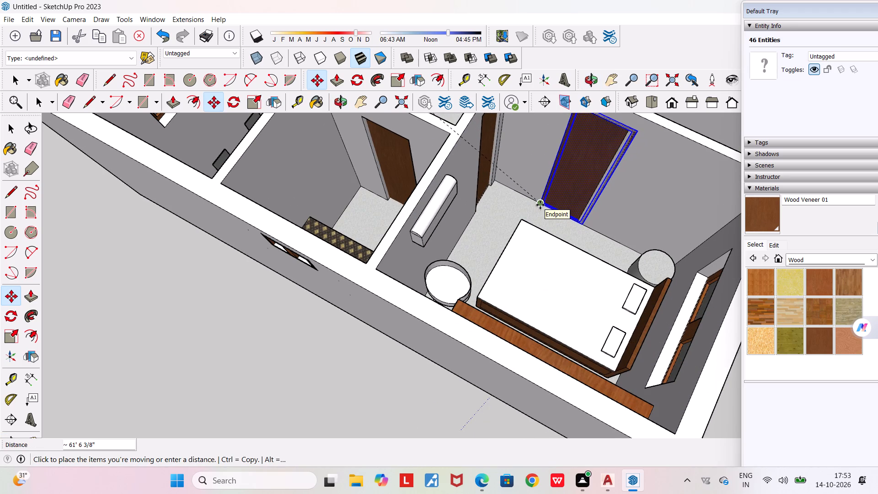
scroll(540, 205, up, 2)
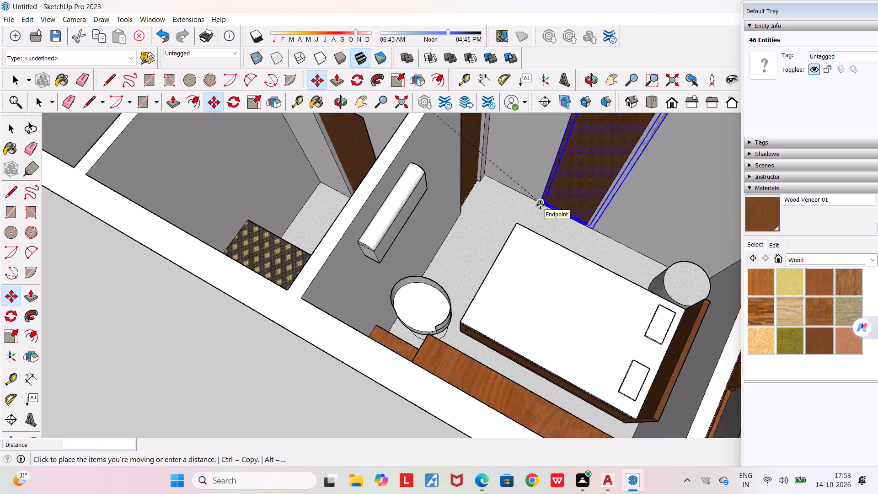
scroll(540, 205, up, 8)
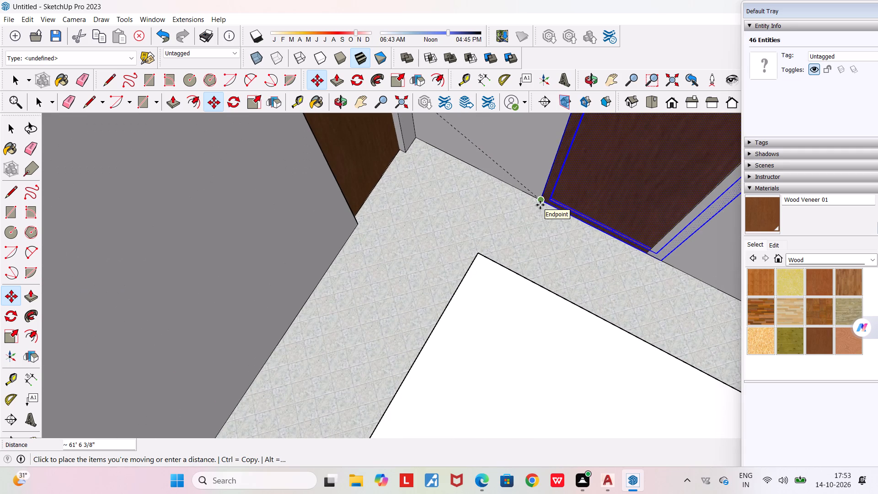
Set the carried door down outside the house near the bedroom's exterior wall, about 65' 1" from its pick-up point.
scroll(540, 205, down, 15)
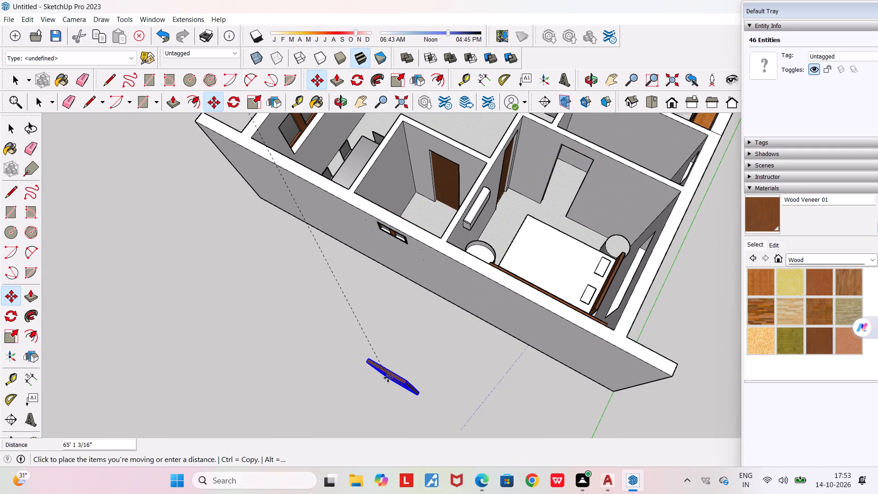
click(388, 378)
Narrow the selected door outside the house from one side edge to a red-axis scale of about 0.96.
middle_drag(397, 384, 474, 251)
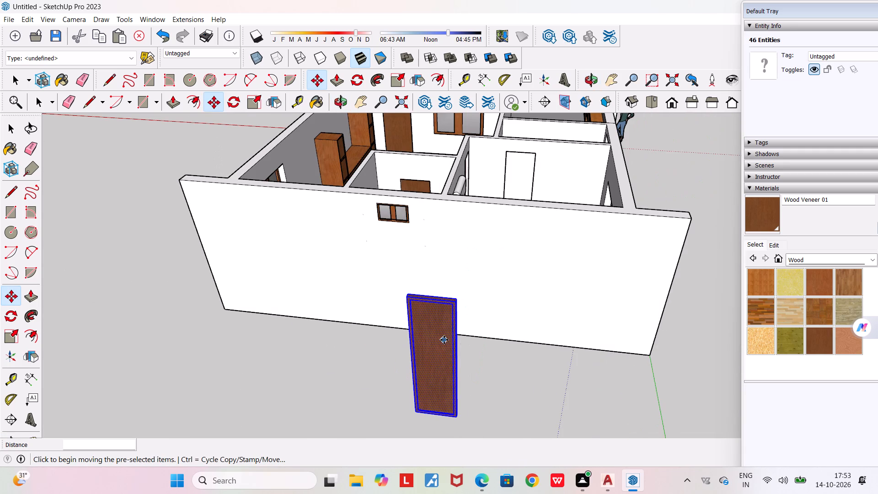
click(11, 330)
middle_drag(448, 364, 414, 352)
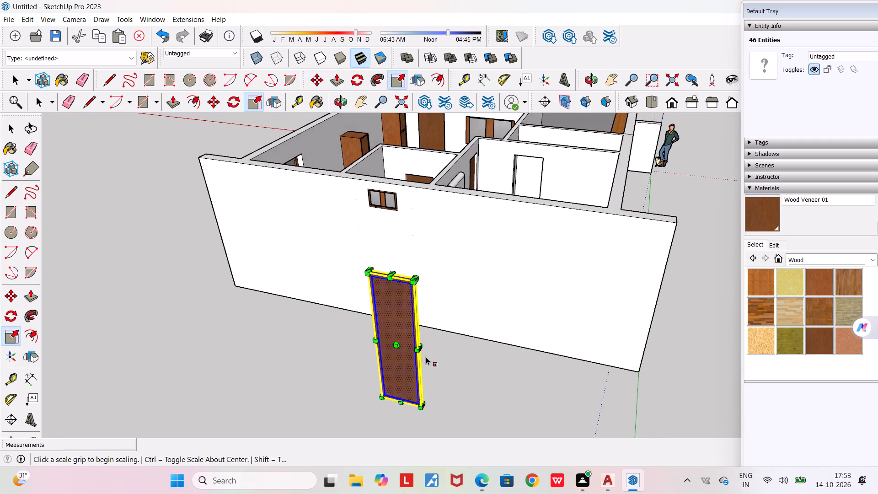
scroll(425, 356, up, 7)
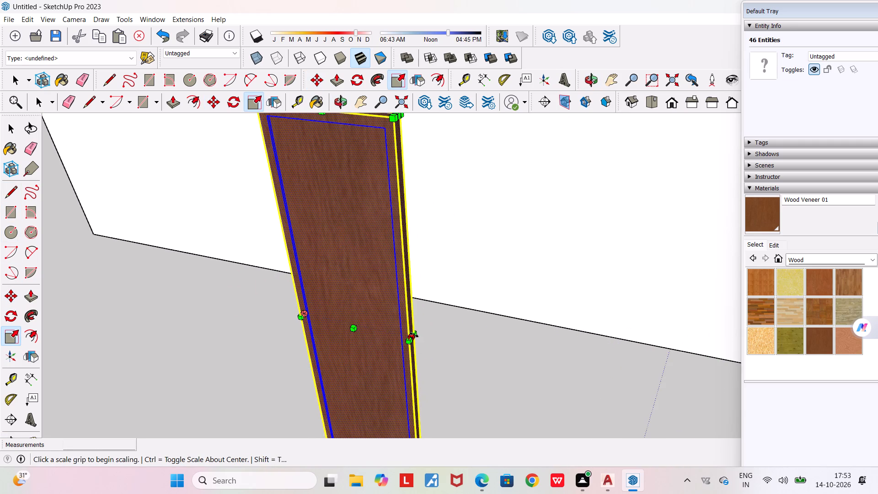
click(414, 335)
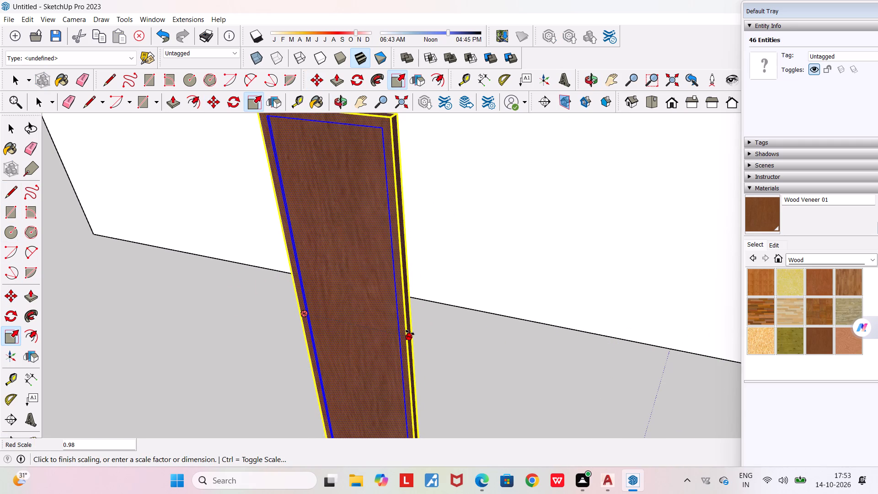
click(408, 332)
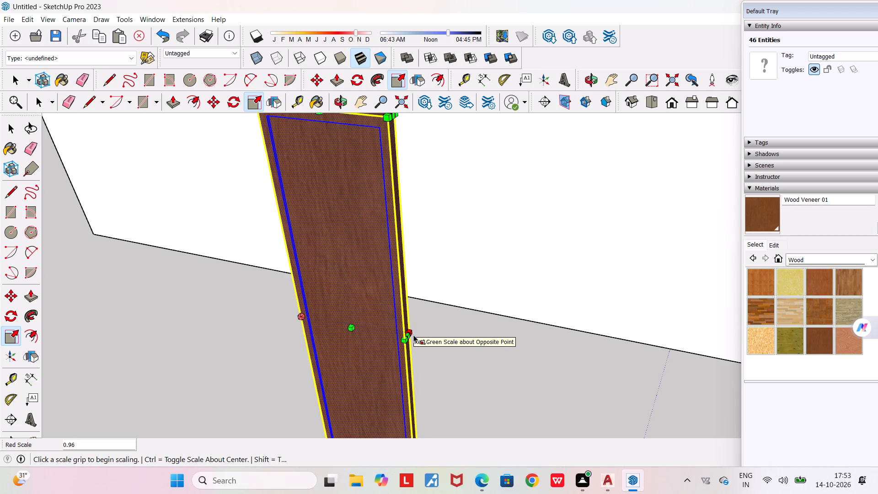
scroll(413, 335, down, 5)
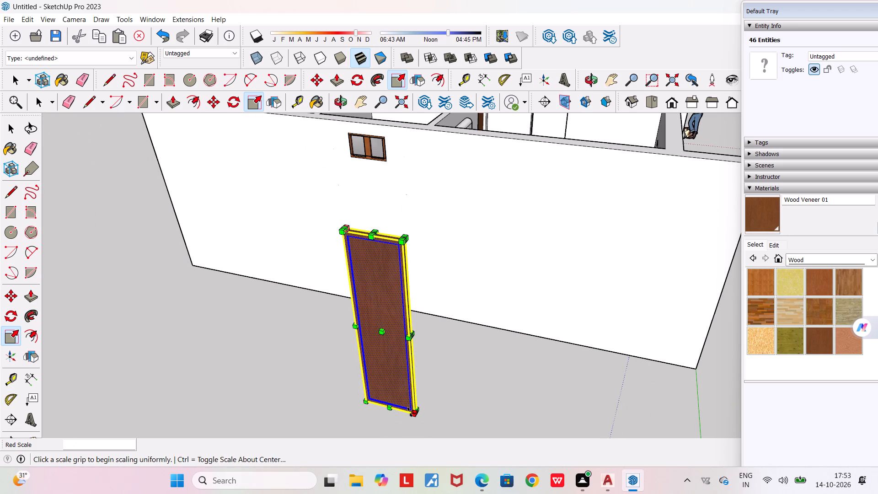
Move the narrowed door by its bottom corner into the empty bedroom doorway, snapping to the opening's bottom endpoint, and clear the selection.
key(m)
click(415, 413)
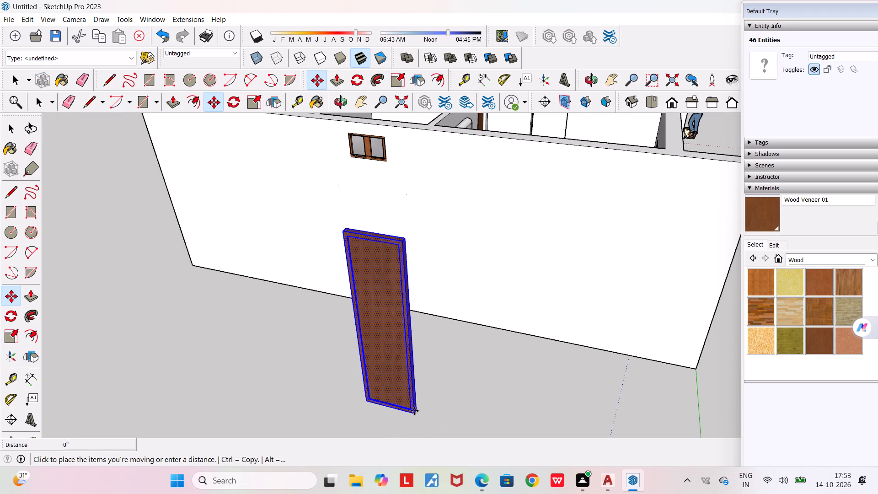
scroll(416, 401, down, 9)
middle_drag(495, 310, 495, 324)
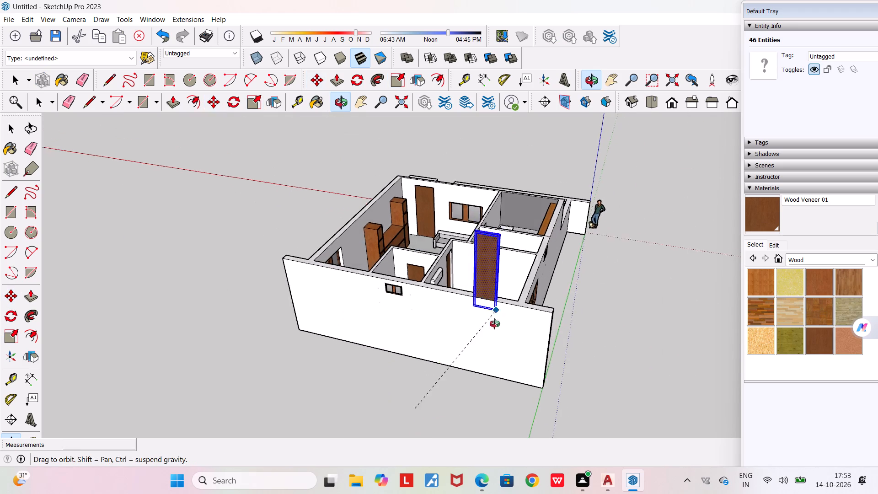
middle_drag(495, 324, 485, 367)
scroll(492, 306, up, 8)
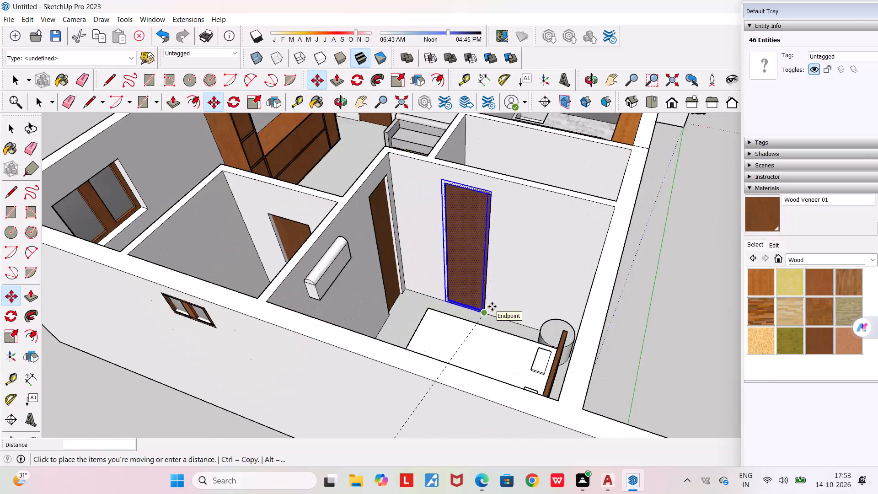
scroll(492, 306, up, 1)
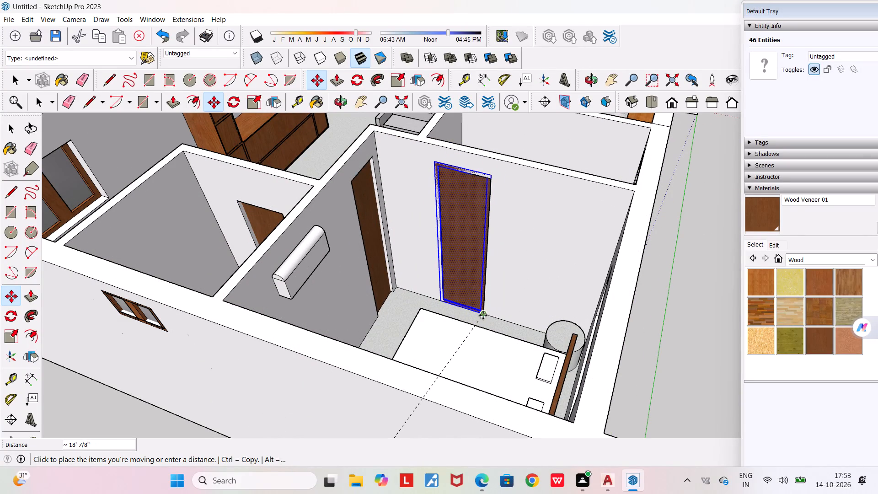
scroll(481, 314, up, 2)
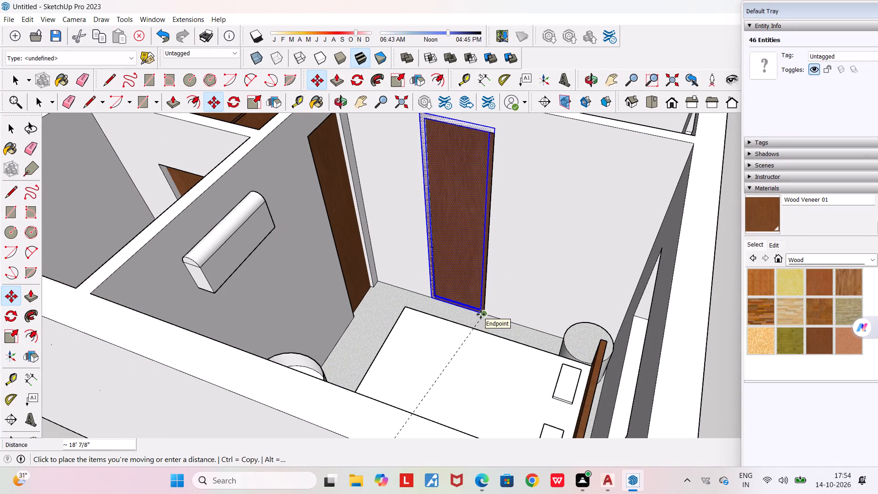
scroll(481, 314, up, 2)
click(479, 314)
scroll(479, 314, down, 5)
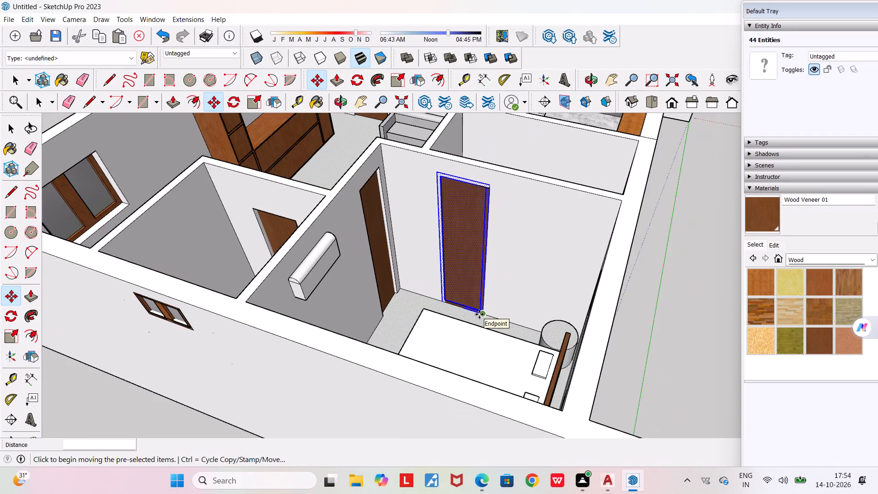
scroll(479, 314, down, 6)
key(space)
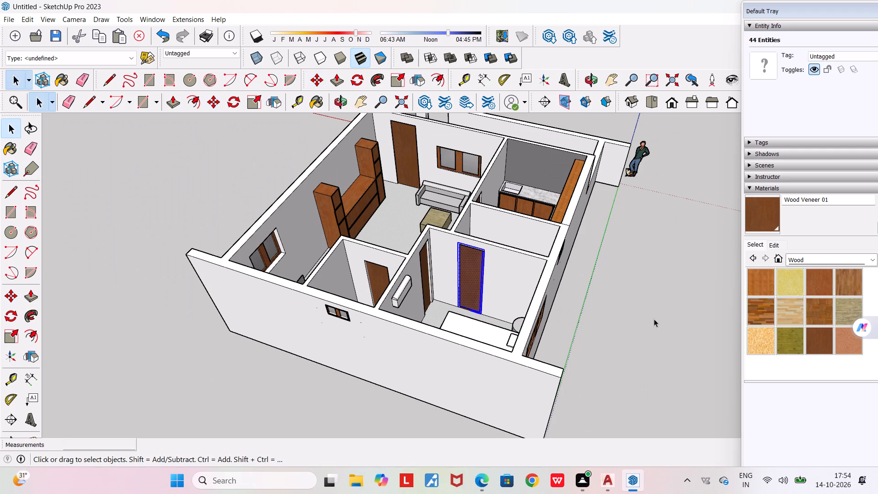
click(654, 319)
Examine the fitted doors, windows and furniture in the living area, bedroom and small rooms from several sides.
middle_drag(654, 318, 710, 295)
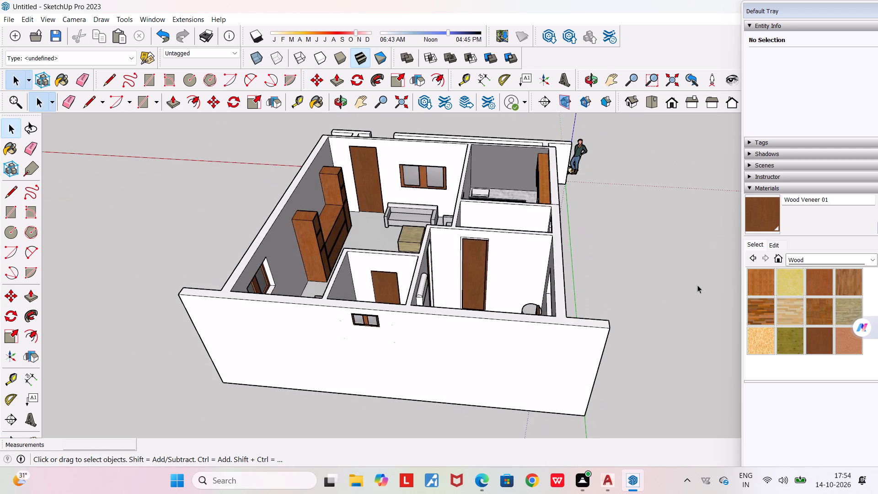
scroll(675, 271, down, 3)
middle_drag(594, 303, 671, 321)
scroll(671, 321, down, 4)
middle_drag(541, 303, 704, 329)
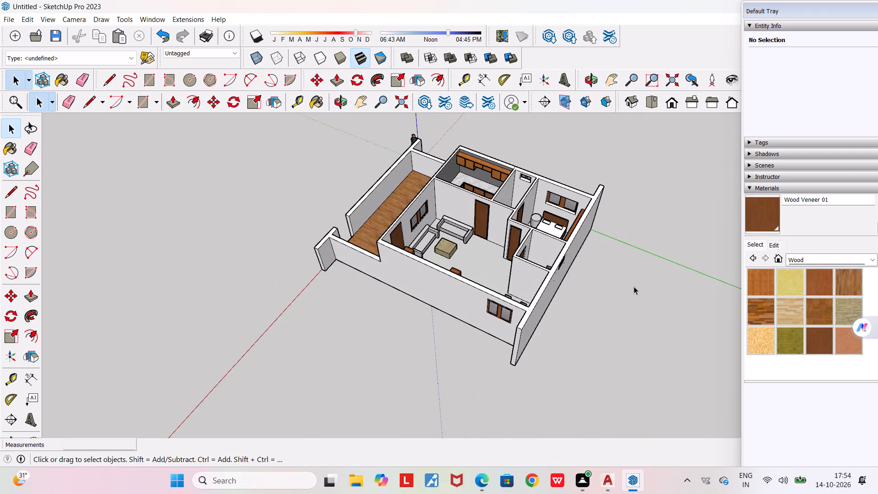
scroll(591, 259, up, 4)
middle_drag(585, 256, 645, 351)
scroll(507, 268, up, 6)
middle_drag(500, 257, 577, 228)
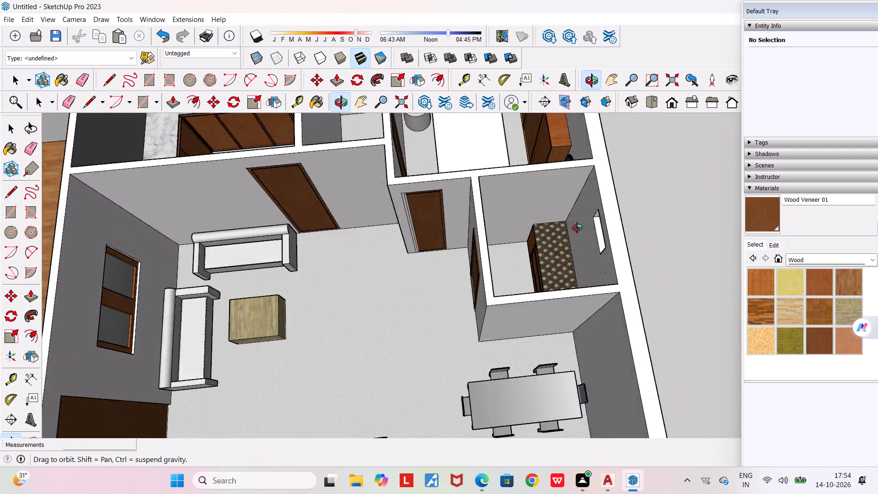
middle_drag(577, 228, 354, 153)
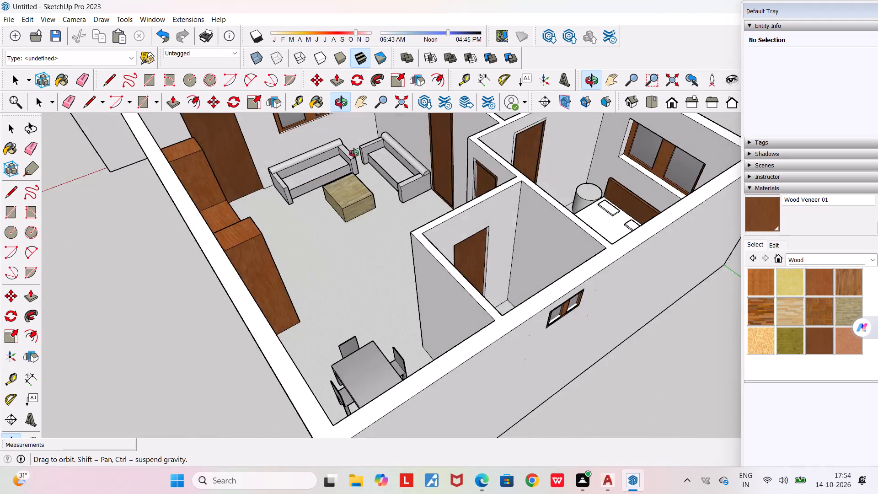
middle_drag(354, 153, 337, 113)
middle_drag(340, 135, 460, 83)
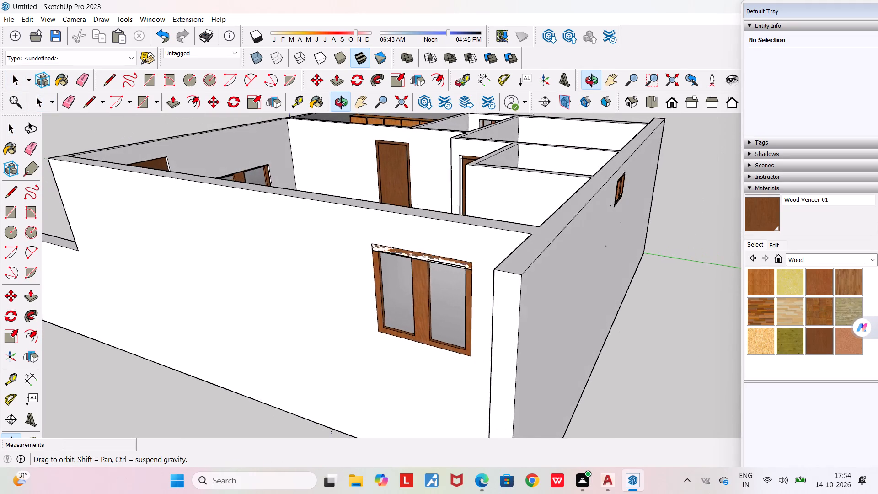
middle_drag(460, 83, 468, 87)
scroll(469, 88, down, 4)
middle_drag(342, 231, 423, 236)
scroll(423, 235, down, 7)
middle_drag(321, 281, 393, 365)
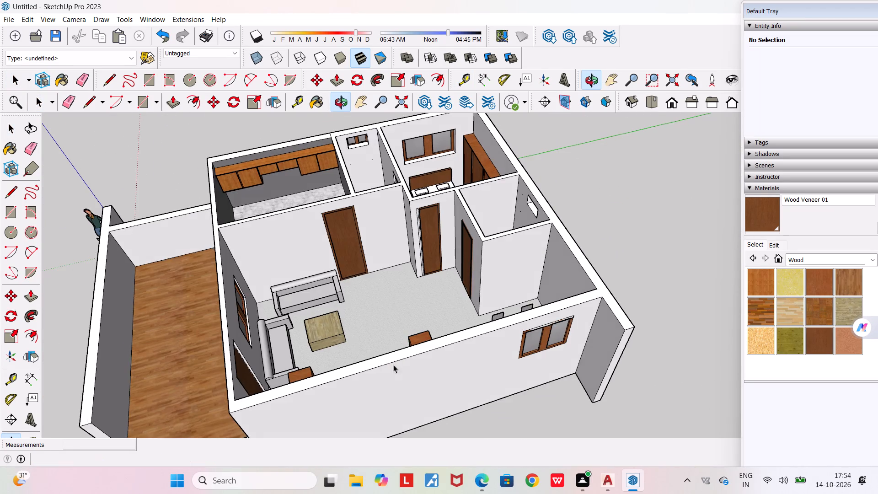
middle_drag(311, 311, 399, 310)
scroll(399, 310, down, 4)
middle_drag(349, 321, 509, 374)
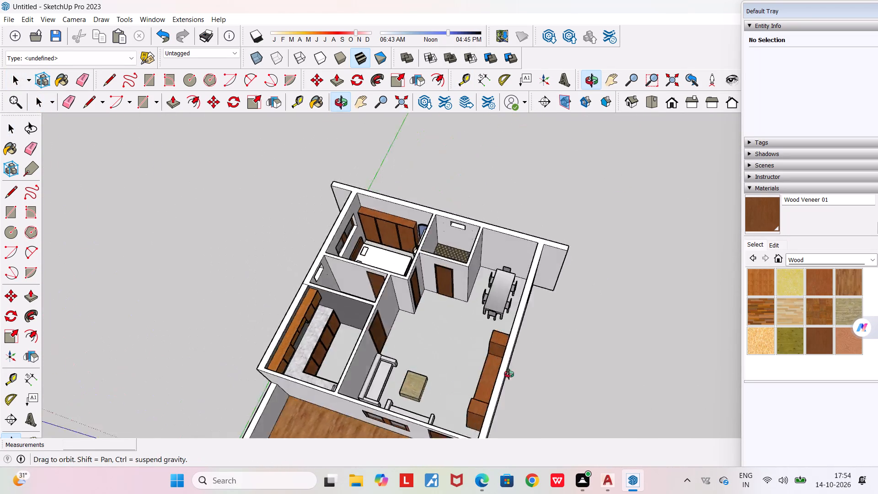
middle_drag(509, 374, 557, 364)
scroll(546, 372, up, 3)
middle_drag(544, 370, 453, 452)
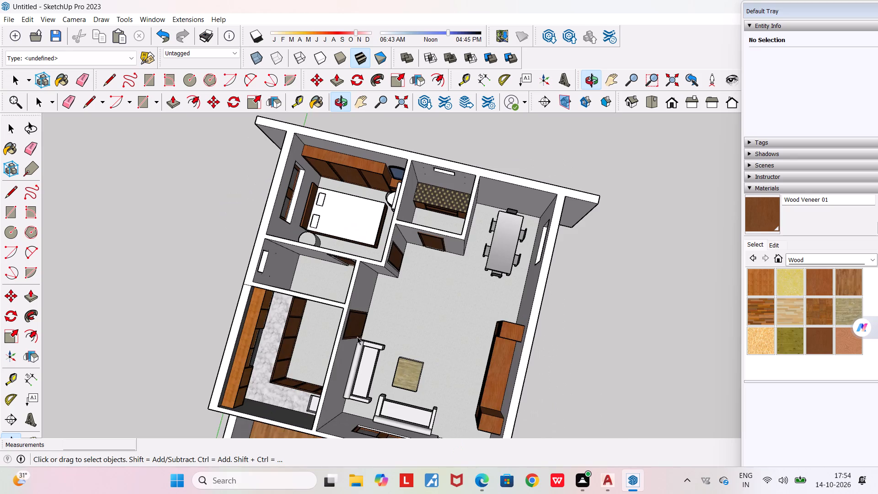
scroll(357, 336, up, 4)
middle_drag(357, 336, 221, 237)
scroll(221, 237, down, 4)
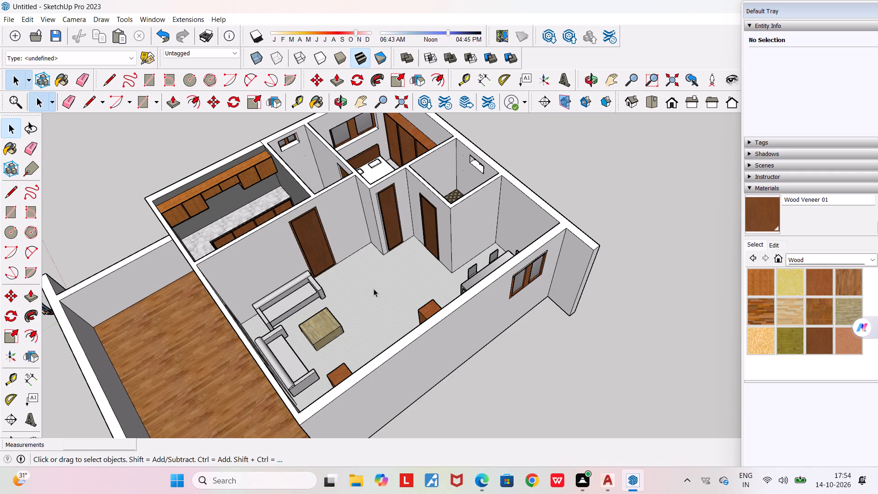
Review the whole house model from all around, including the exterior walls, wood-floored front area and room layout.
scroll(374, 289, down, 6)
middle_drag(334, 326, 567, 275)
scroll(567, 276, down, 3)
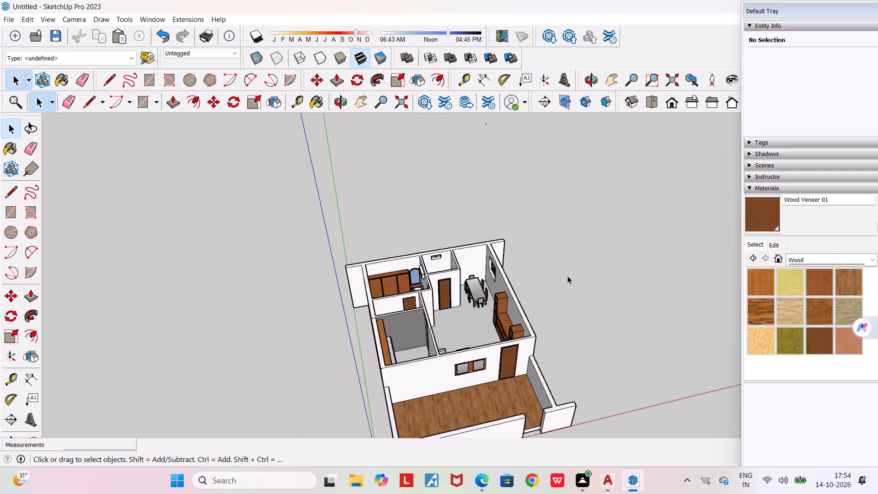
scroll(567, 276, down, 4)
middle_drag(543, 328, 182, 365)
scroll(377, 318, up, 5)
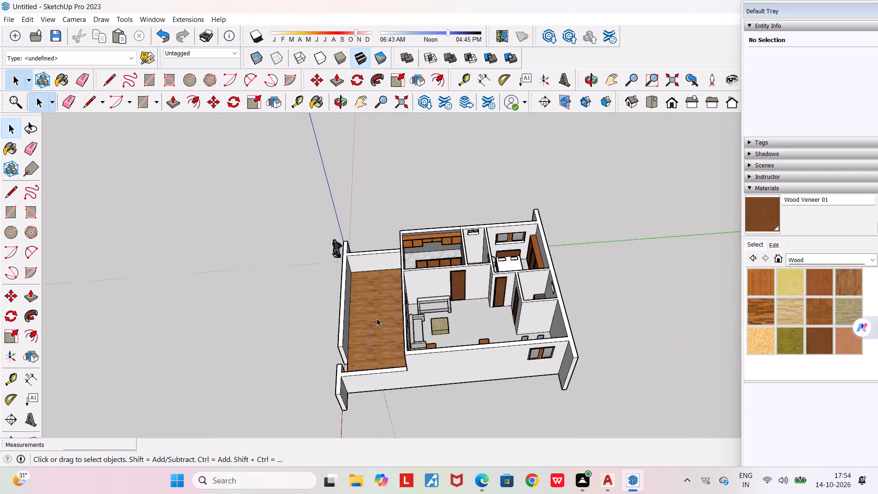
middle_drag(376, 319, 285, 434)
scroll(287, 427, down, 1)
scroll(388, 331, up, 4)
middle_drag(409, 344, 287, 225)
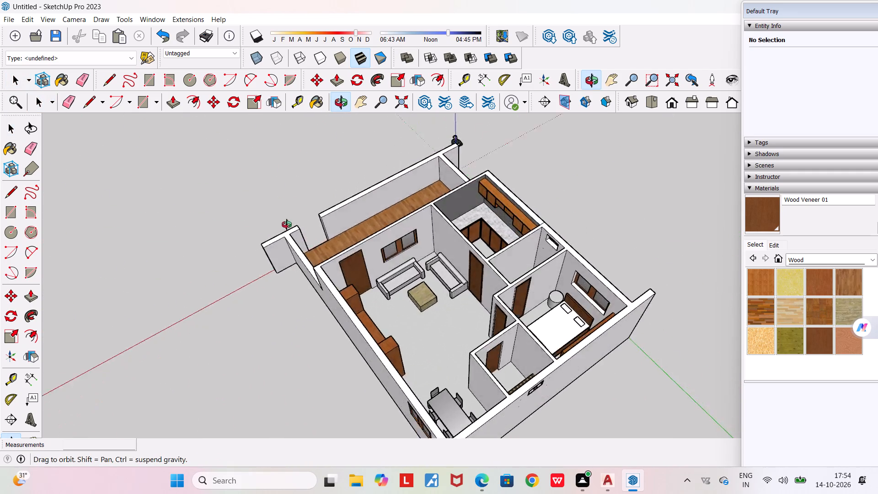
middle_drag(287, 225, 285, 174)
scroll(285, 174, down, 5)
middle_drag(313, 236, 639, 338)
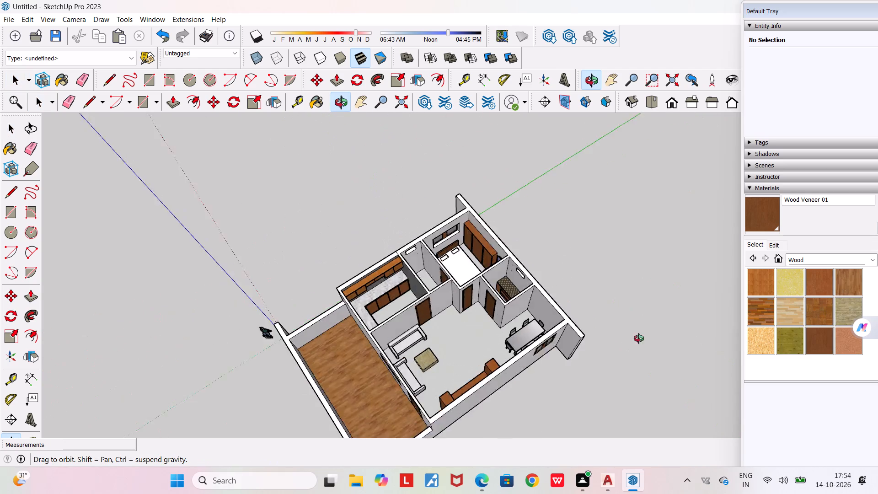
middle_drag(639, 338, 664, 320)
scroll(664, 320, down, 7)
middle_drag(640, 349, 776, 307)
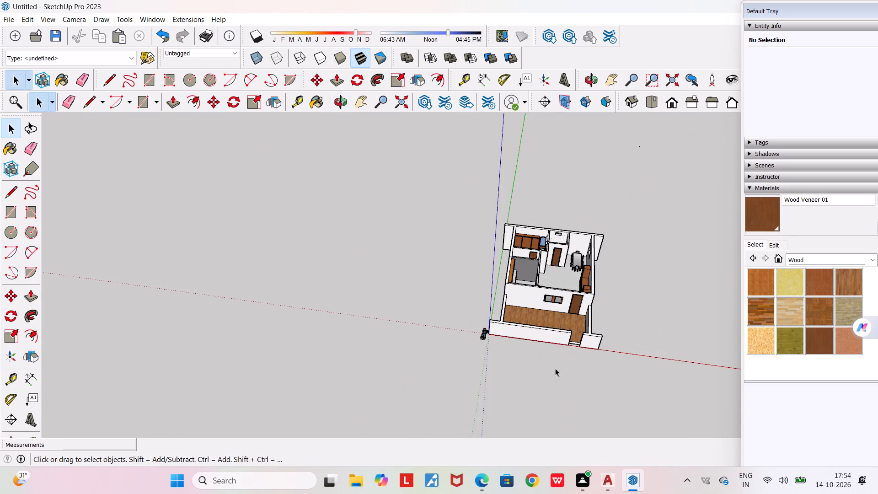
middle_drag(554, 369, 653, 411)
scroll(638, 322, up, 4)
middle_drag(620, 282, 305, 290)
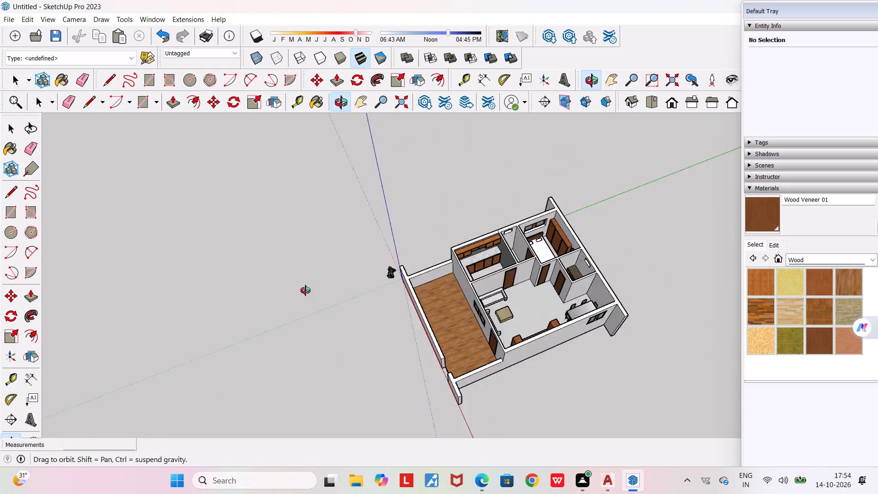
middle_drag(305, 290, 108, 244)
scroll(108, 244, down, 1)
scroll(402, 272, up, 3)
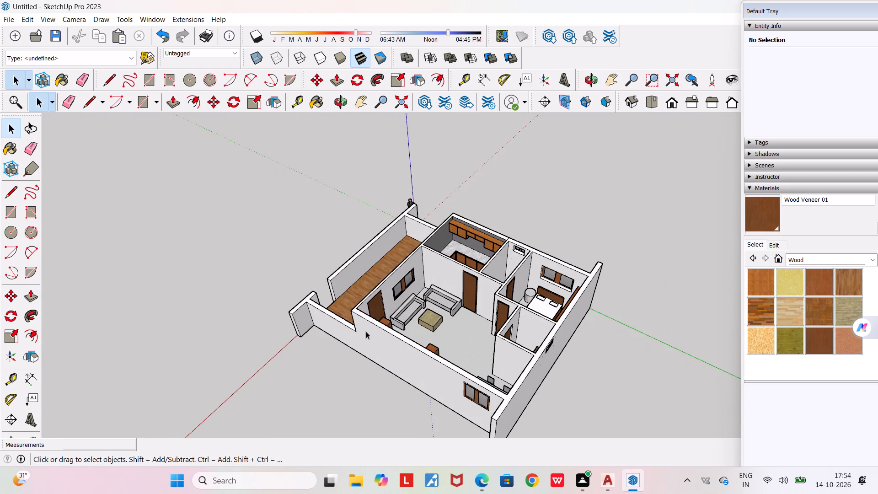
middle_drag(369, 334, 706, 427)
scroll(587, 385, up, 2)
middle_drag(612, 400, 705, 376)
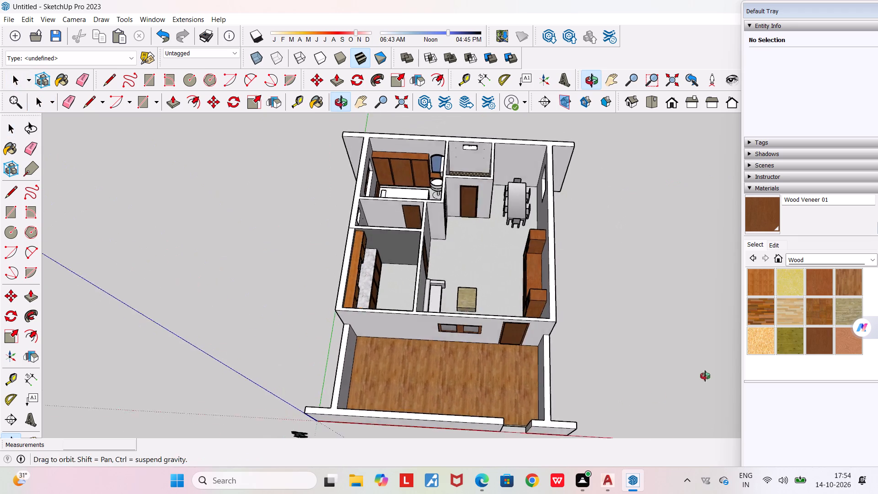
middle_drag(705, 376, 709, 373)
scroll(709, 373, down, 2)
middle_drag(623, 393, 204, 229)
scroll(204, 229, down, 3)
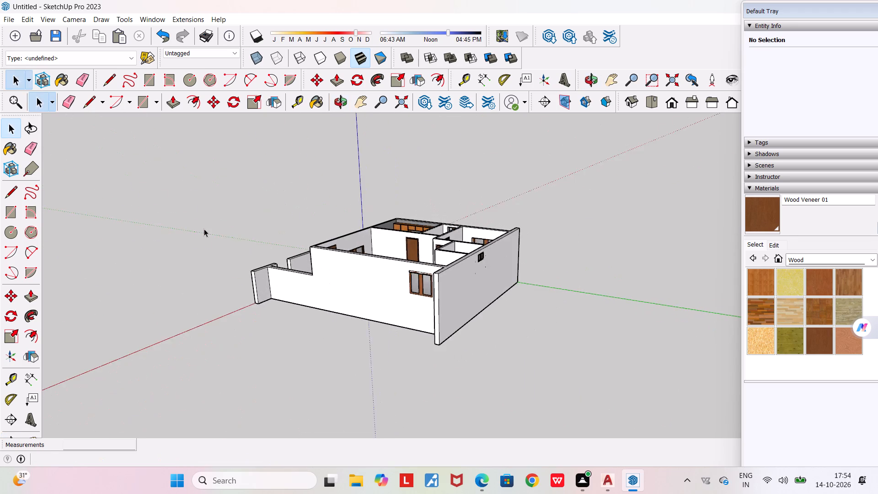
scroll(204, 229, down, 1)
middle_drag(204, 229, 607, 386)
scroll(607, 386, down, 4)
scroll(484, 349, up, 6)
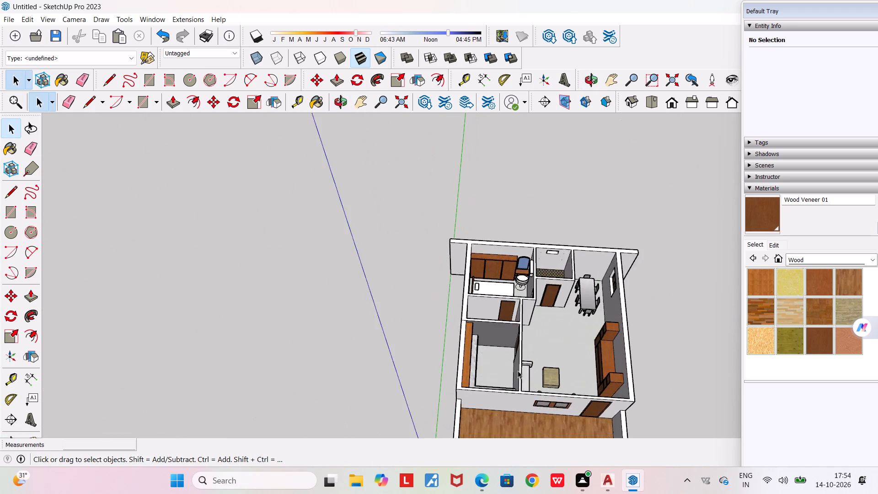
Examine the kitchen, the bedroom and the narrow room between them up close, including their doors and windows.
scroll(518, 370, up, 2)
middle_drag(627, 381, 296, 303)
scroll(505, 266, up, 5)
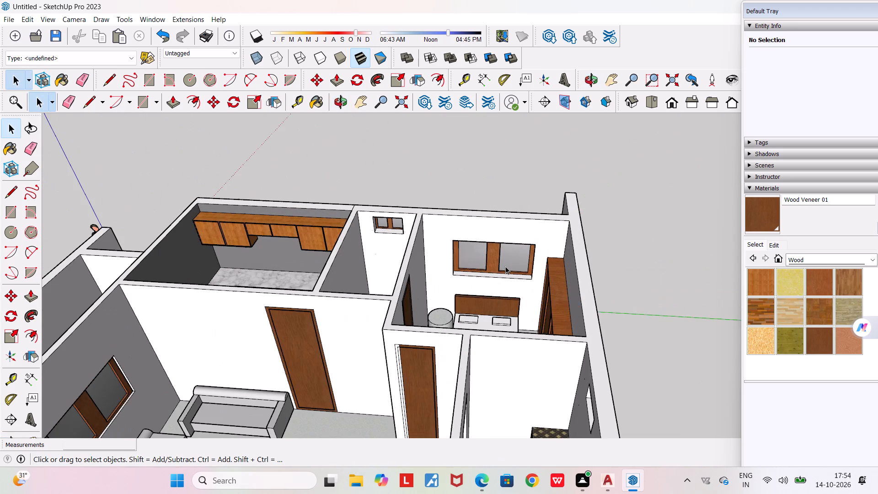
scroll(505, 266, up, 5)
middle_drag(458, 239, 571, 166)
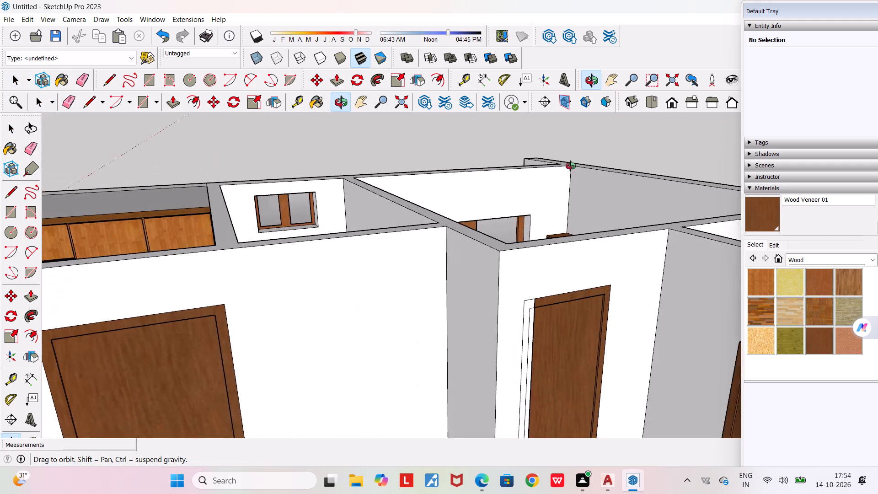
middle_drag(571, 166, 574, 169)
scroll(574, 170, down, 4)
middle_drag(524, 226, 449, 364)
scroll(392, 250, up, 3)
middle_drag(392, 250, 393, 247)
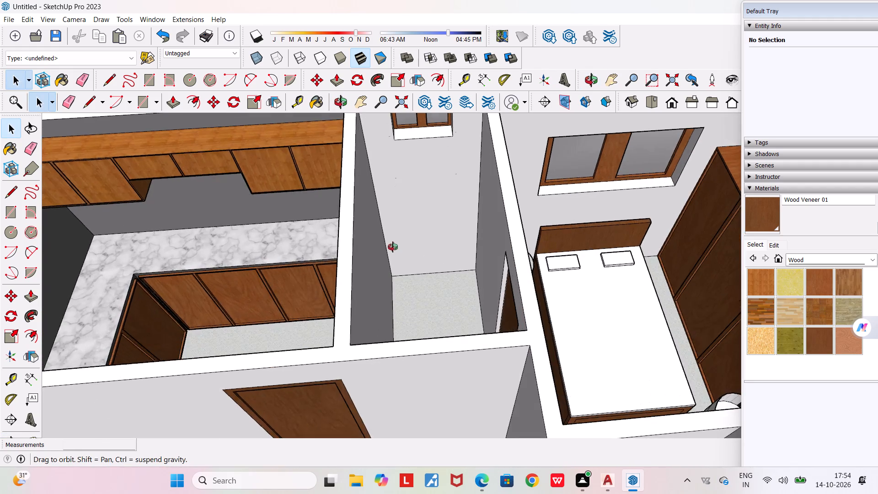
Examine the kitchen, narrow room, bedroom and living area from above and from several sides, including their doors and furniture.
middle_drag(393, 247, 417, 217)
scroll(417, 217, down, 4)
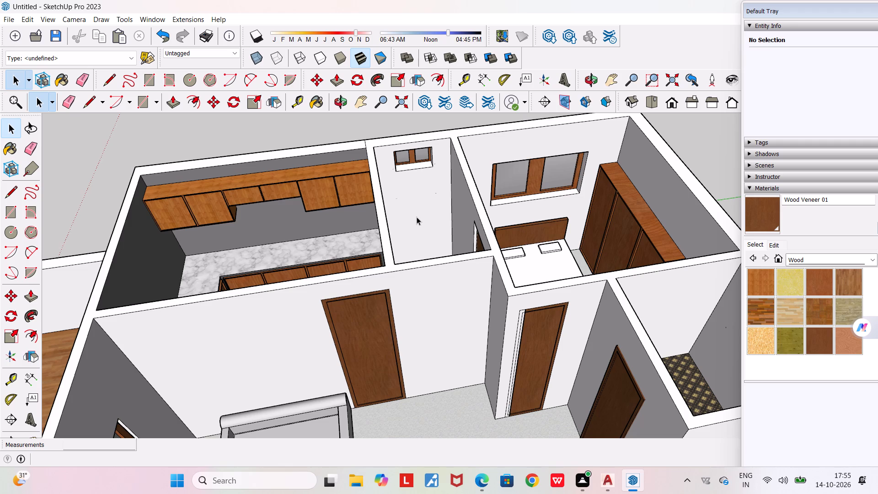
middle_drag(491, 332, 370, 384)
scroll(370, 384, down, 1)
middle_drag(411, 377, 410, 377)
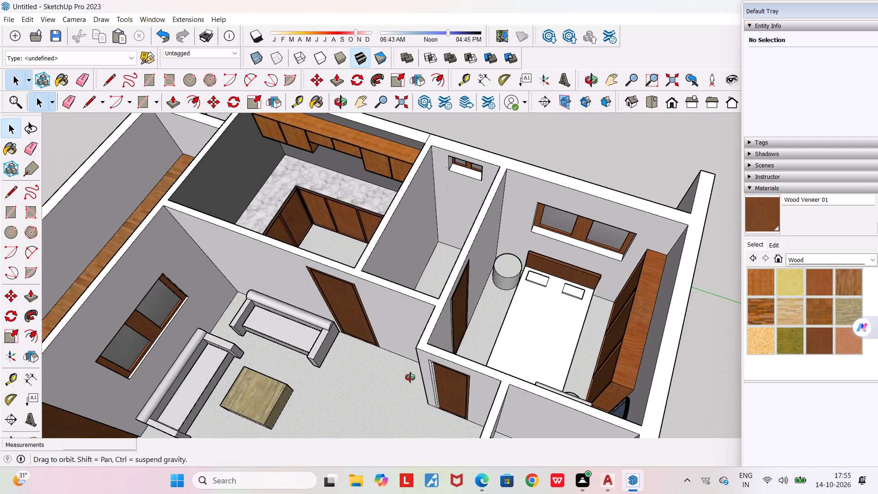
middle_drag(410, 377, 87, 424)
scroll(174, 387, up, 2)
scroll(257, 392, up, 1)
middle_drag(255, 391, 0, 389)
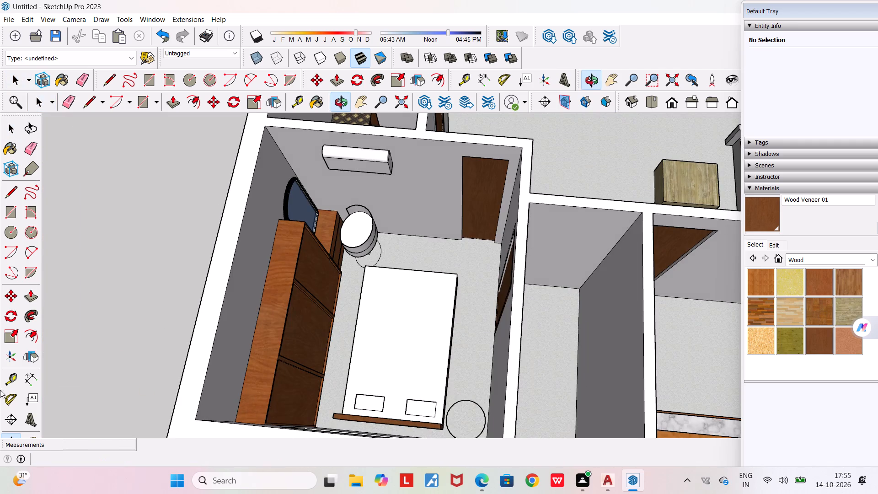
middle_drag(334, 331, 226, 262)
scroll(226, 262, down, 4)
middle_drag(295, 261, 143, 334)
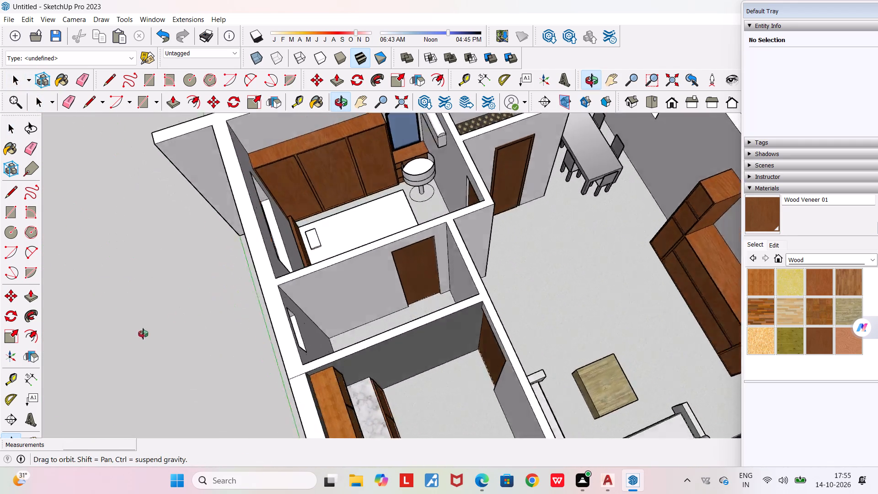
middle_drag(143, 334, 230, 274)
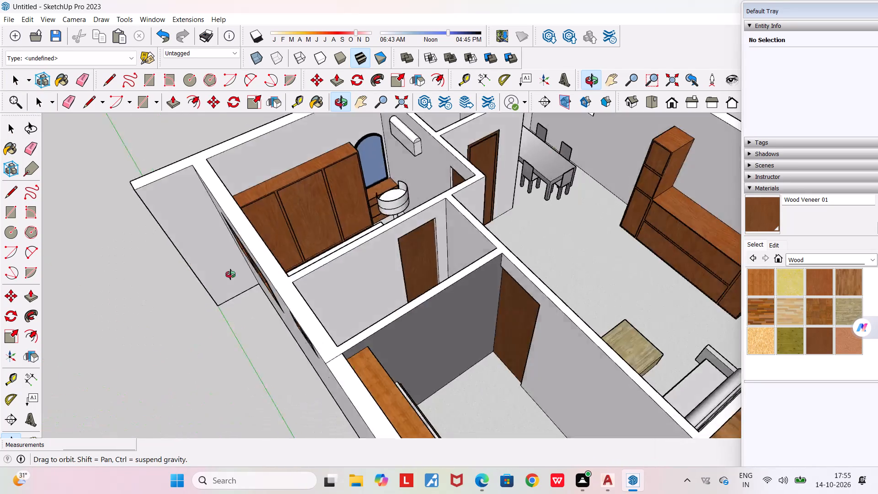
middle_drag(230, 274, 43, 267)
scroll(43, 267, down, 4)
scroll(240, 252, down, 1)
middle_drag(240, 252, 129, 320)
scroll(129, 320, down, 5)
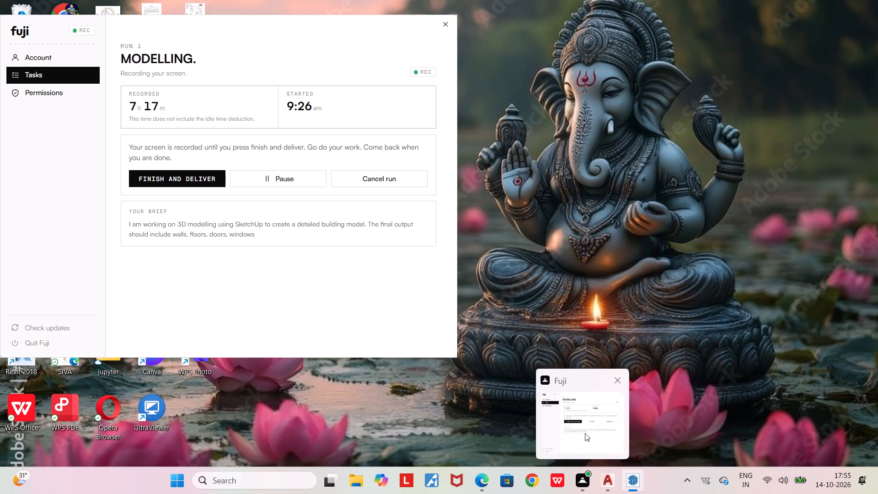
Review the whole house model from above and from the front, including the room layout and wood-floored front area.
scroll(358, 268, up, 3)
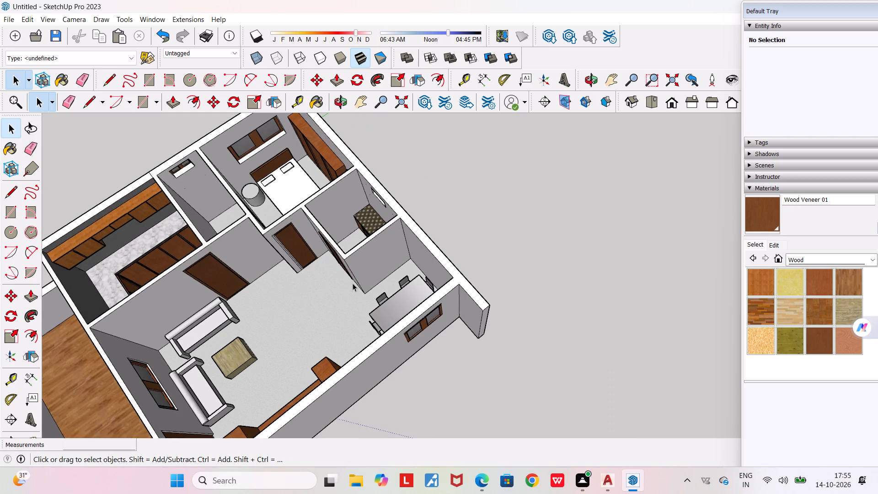
middle_drag(340, 289, 227, 294)
scroll(227, 294, down, 4)
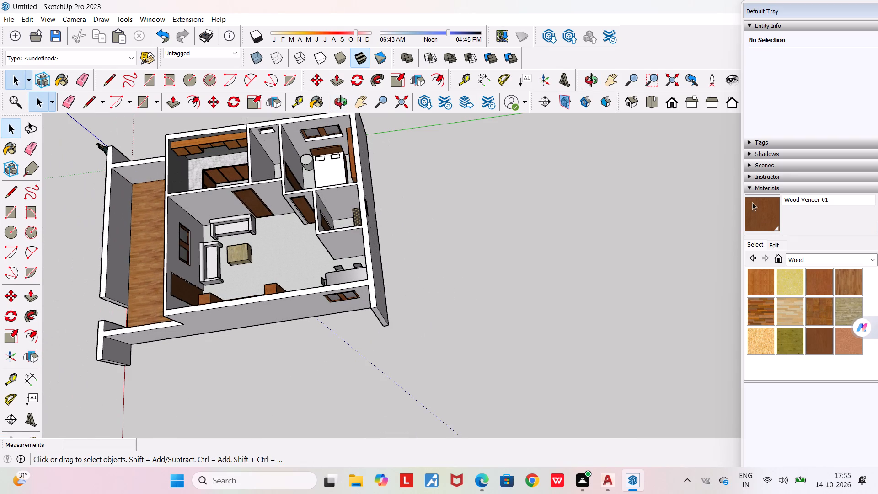
scroll(469, 288, down, 6)
middle_drag(382, 368, 644, 249)
scroll(644, 249, down, 4)
middle_drag(627, 306, 430, 381)
scroll(446, 308, up, 4)
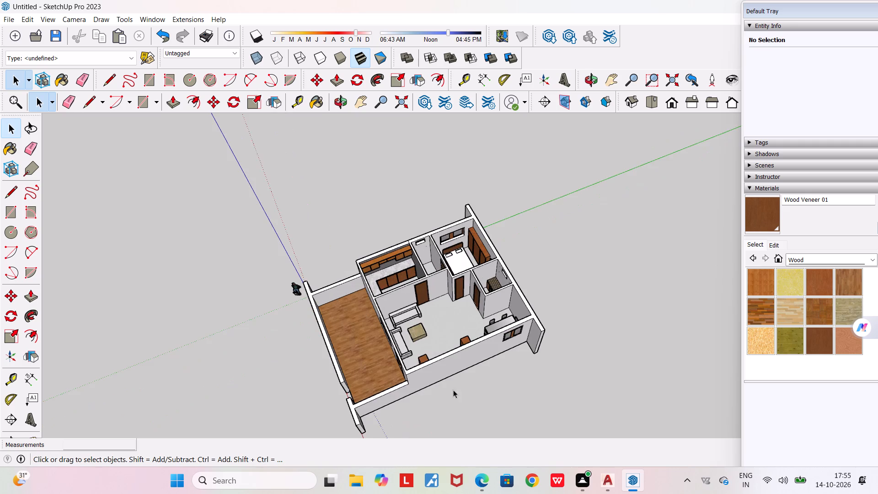
middle_drag(453, 390, 633, 252)
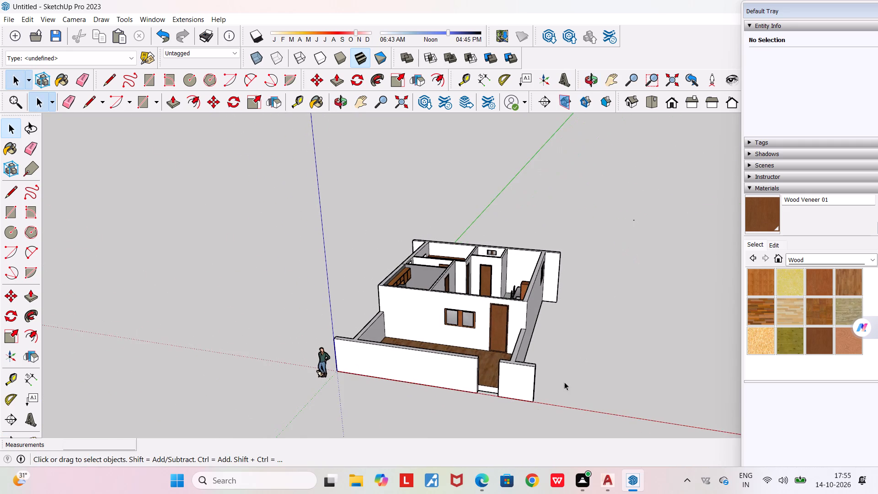
Examine the front elevation up close, including the main door, window and entrance opening in the low front wall.
scroll(500, 413, up, 4)
middle_drag(496, 397, 550, 381)
scroll(567, 330, up, 4)
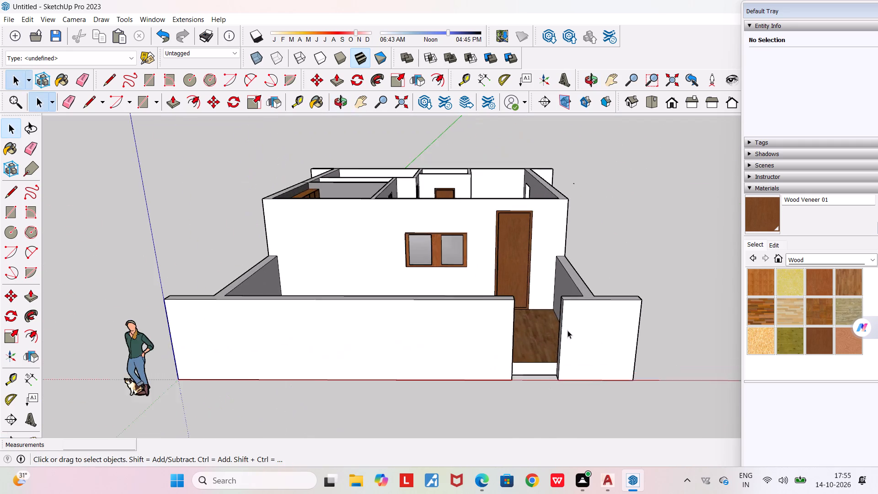
scroll(567, 330, up, 2)
middle_drag(553, 322, 504, 323)
scroll(553, 322, up, 1)
middle_drag(512, 308, 526, 273)
scroll(456, 296, up, 3)
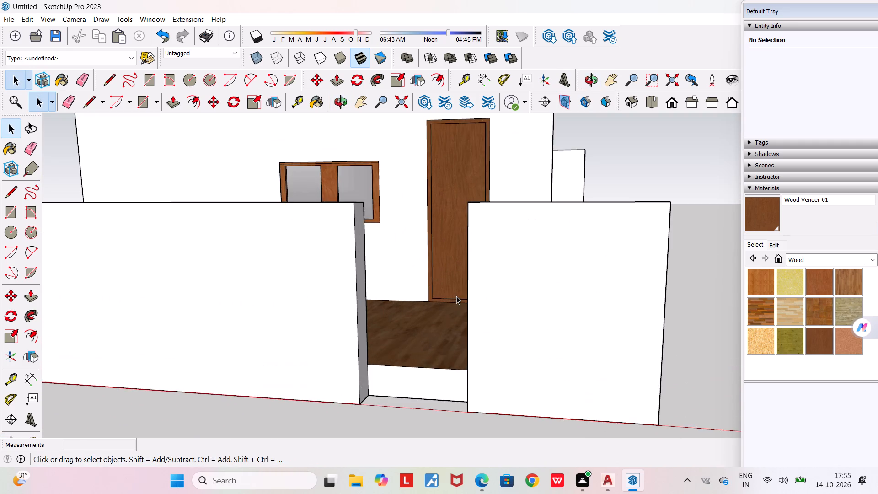
middle_drag(456, 296, 479, 286)
scroll(479, 286, down, 4)
middle_drag(476, 299, 391, 360)
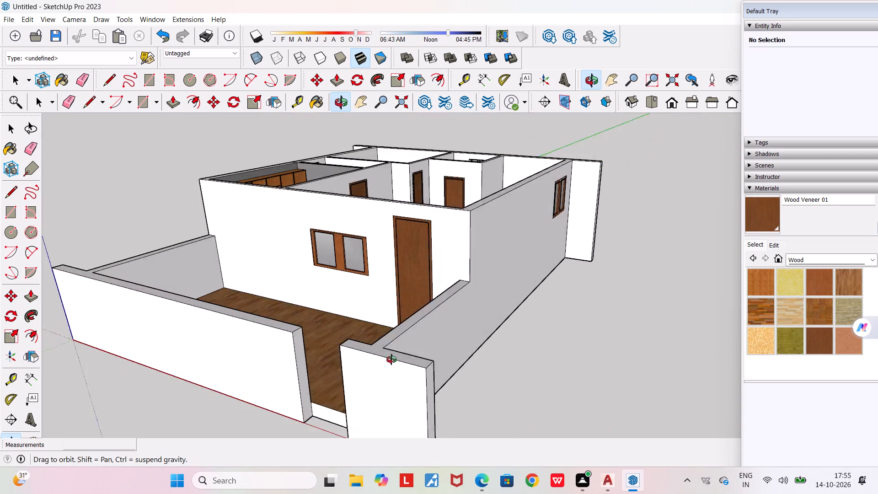
middle_drag(391, 360, 389, 364)
scroll(389, 364, down, 10)
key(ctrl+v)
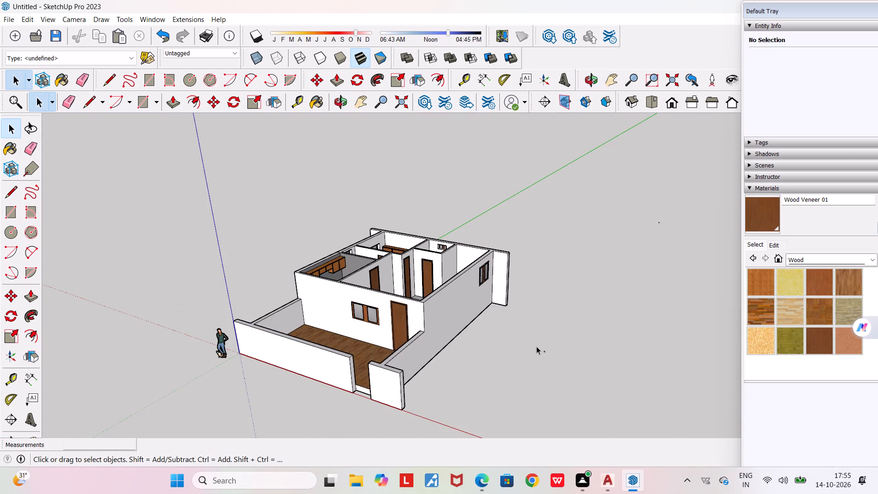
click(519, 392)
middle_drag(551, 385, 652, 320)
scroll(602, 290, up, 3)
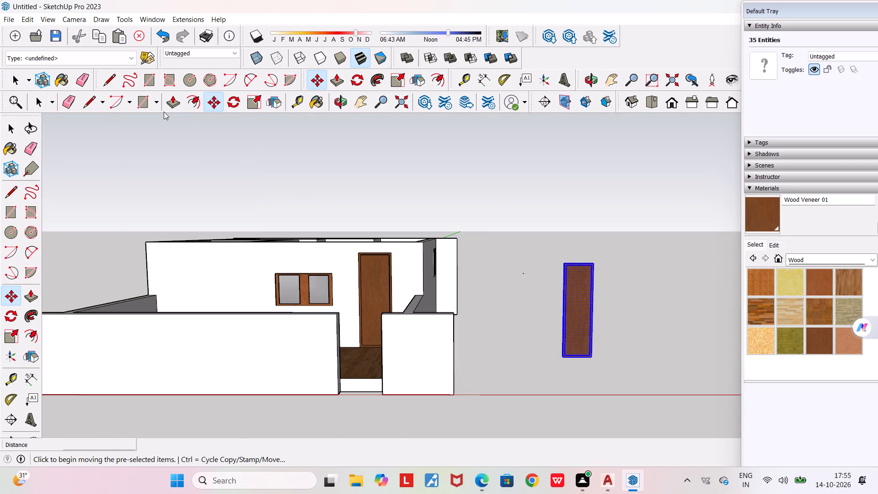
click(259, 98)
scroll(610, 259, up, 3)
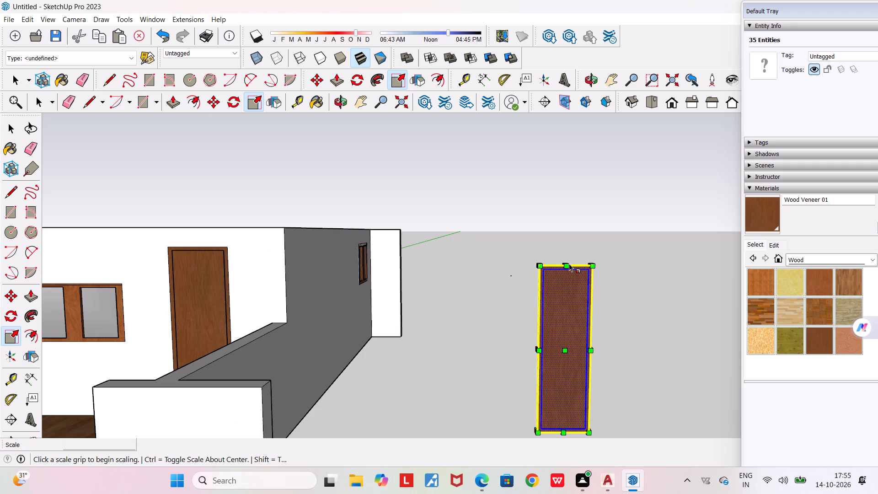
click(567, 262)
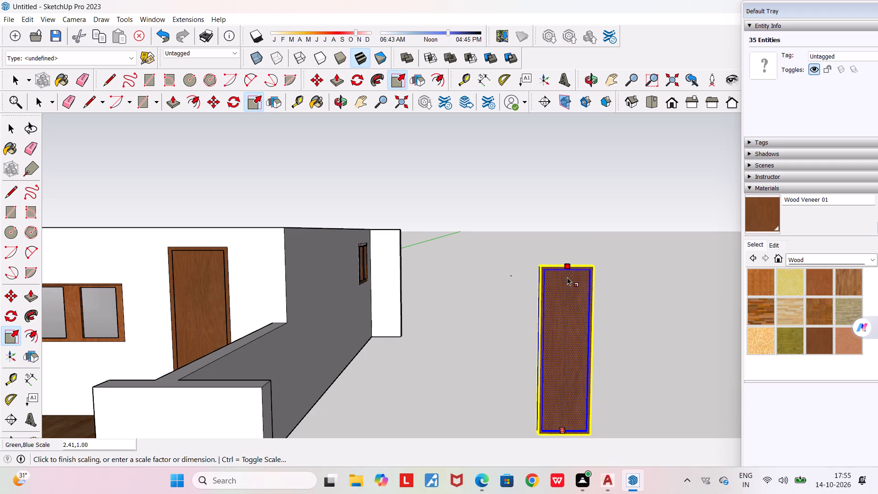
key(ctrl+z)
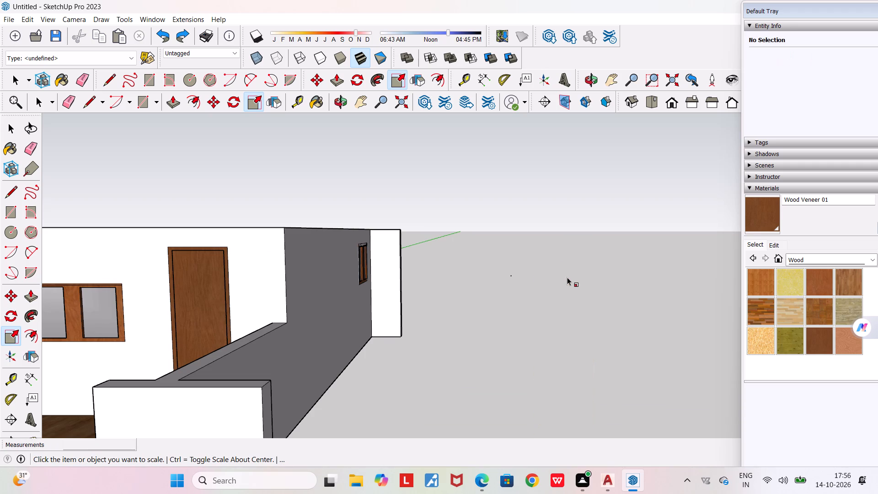
Paste a copy of the wood-veneer door on the open ground beside the house.
key(ctrl+v)
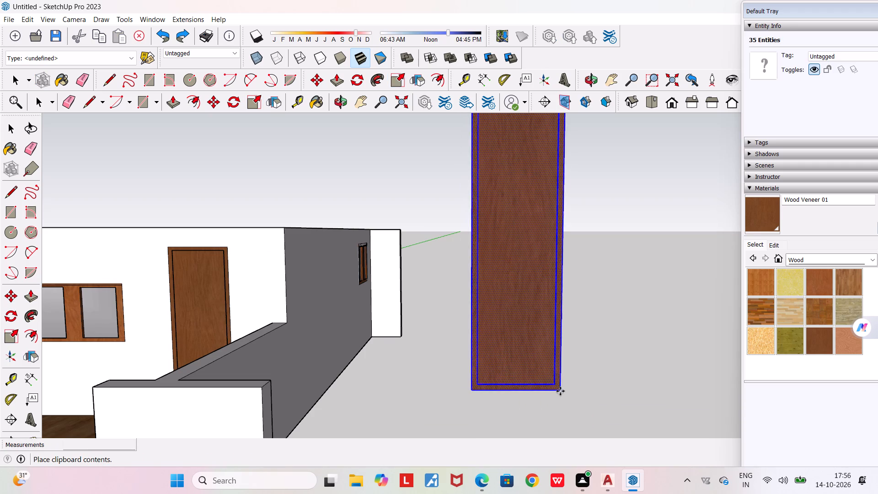
click(557, 407)
Scale the pasted door's height down from its top to about 0.50 along the blue axis.
scroll(564, 380, down, 6)
middle_drag(569, 357, 532, 426)
scroll(533, 427, down, 8)
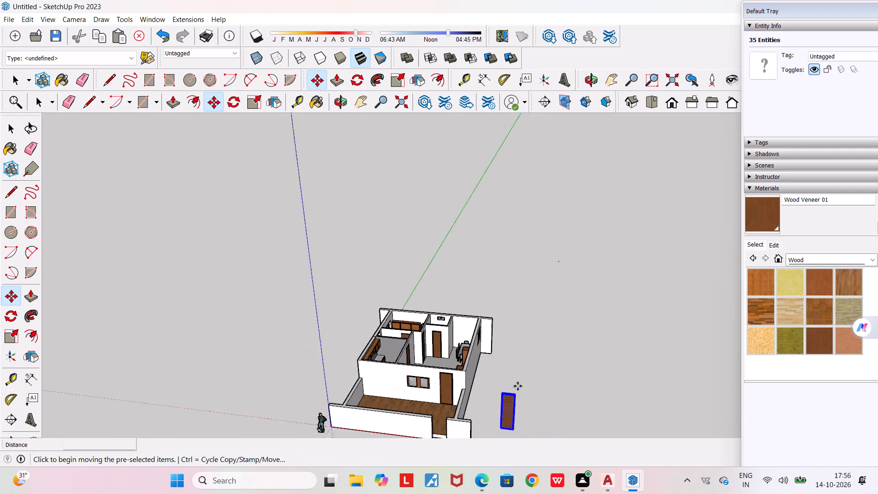
scroll(518, 386, down, 1)
middle_drag(511, 411, 406, 347)
middle_drag(416, 361, 511, 340)
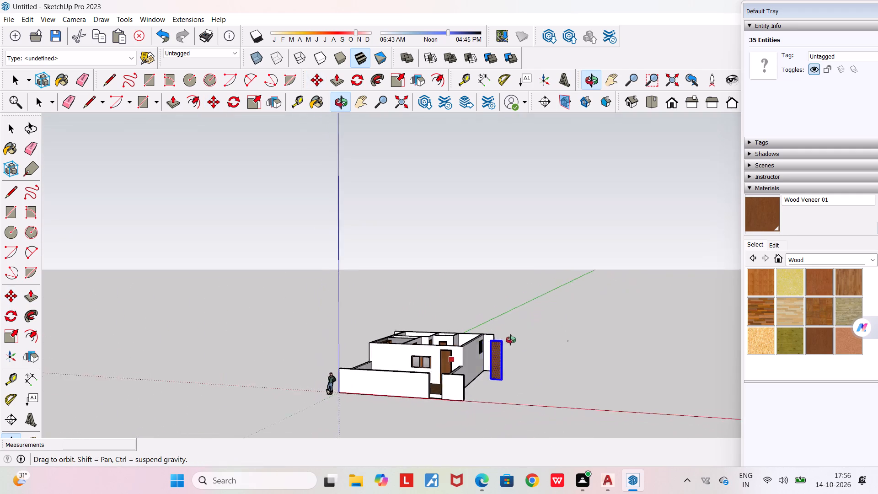
middle_drag(511, 340, 533, 340)
scroll(503, 374, up, 2)
scroll(540, 351, up, 3)
middle_drag(533, 351, 505, 410)
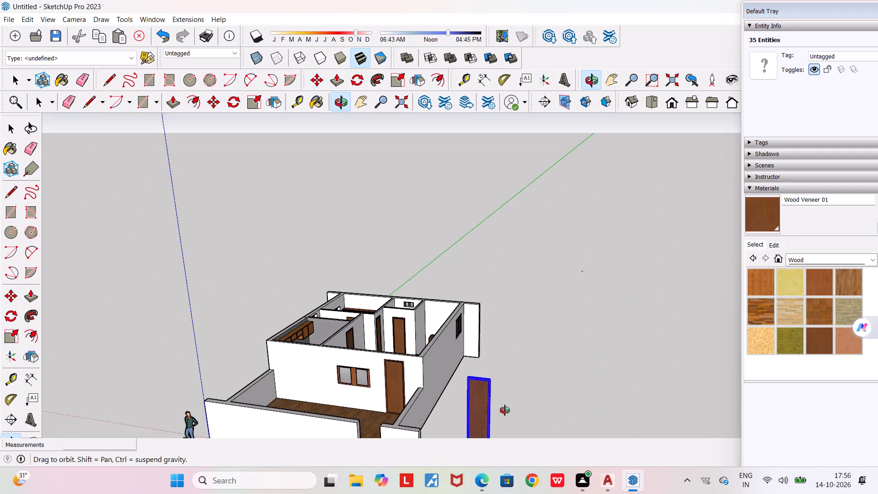
middle_drag(505, 410, 494, 423)
scroll(489, 403, up, 5)
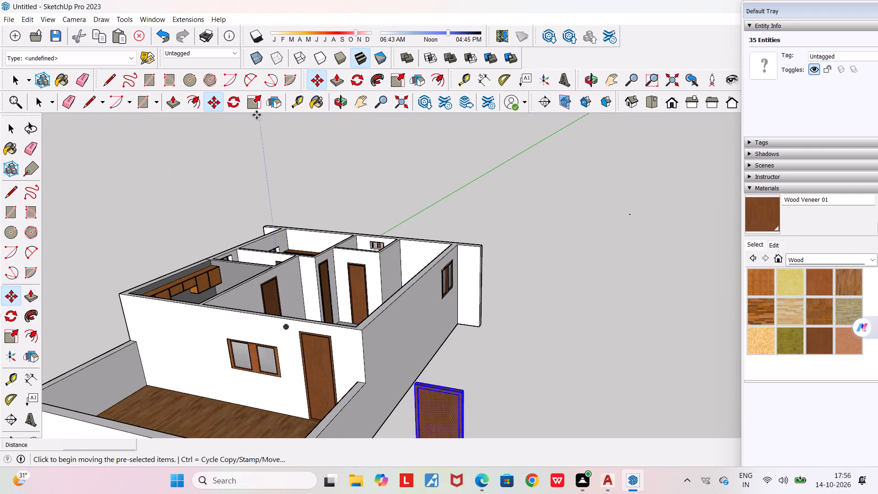
click(257, 113)
click(257, 101)
middle_drag(434, 311, 331, 292)
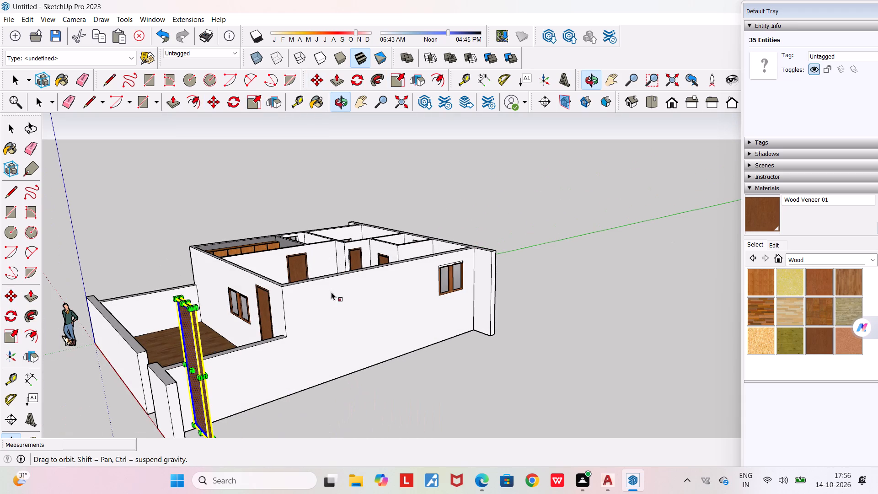
scroll(179, 311, up, 12)
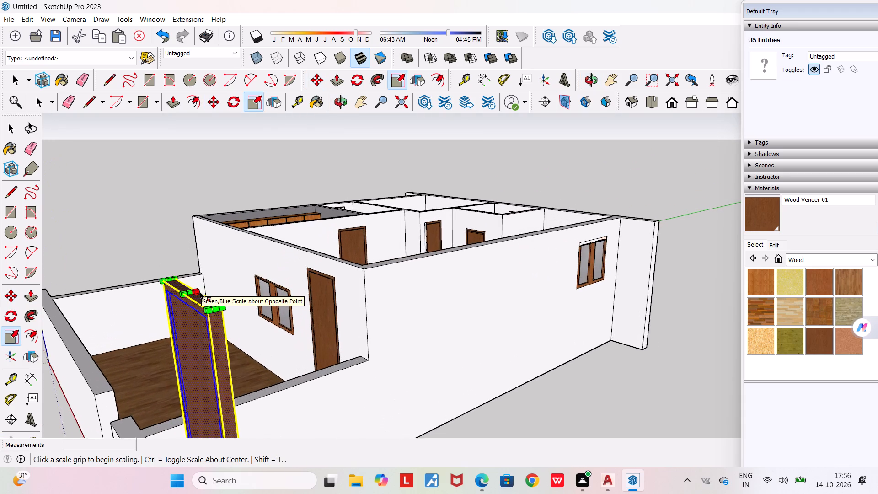
scroll(200, 292, up, 9)
click(183, 294)
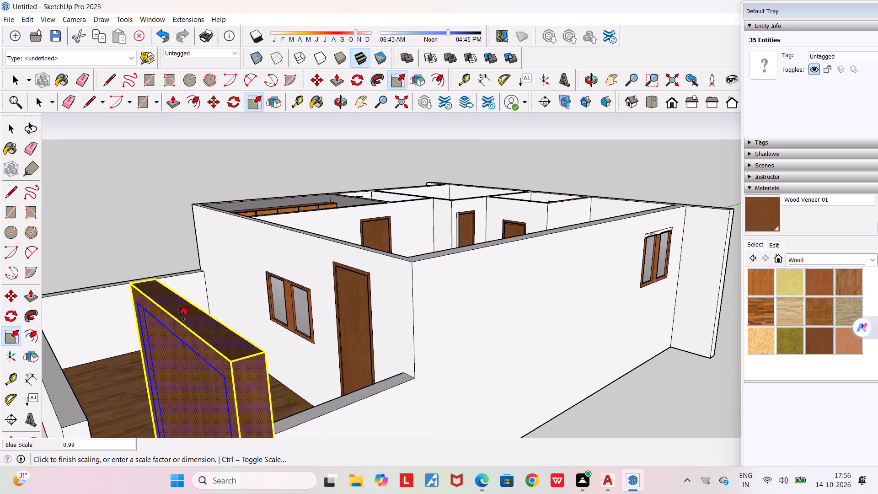
middle_drag(184, 353, 384, 291)
scroll(384, 291, down, 9)
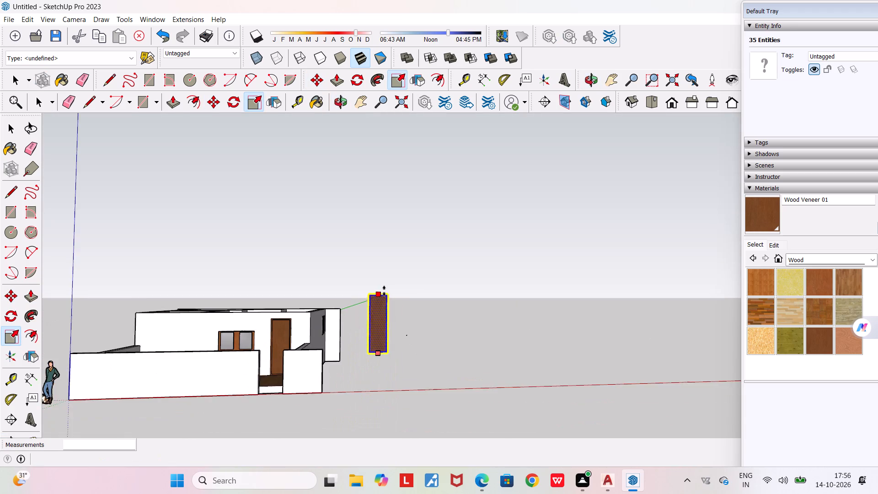
click(383, 318)
Widen the shortened door from the side away from the house, scaling it to about 1.30 along the red axis.
scroll(380, 340, up, 7)
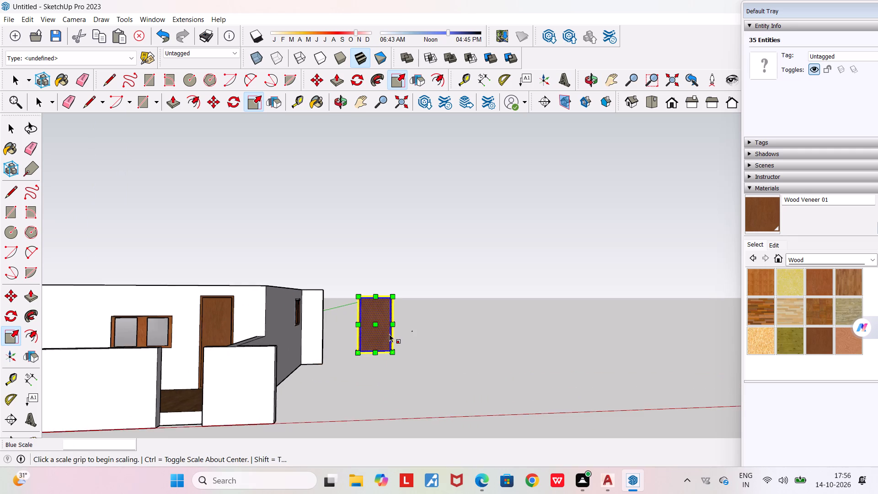
scroll(390, 334, up, 1)
middle_drag(371, 338, 324, 350)
scroll(350, 336, up, 3)
middle_drag(338, 343, 283, 376)
scroll(282, 376, down, 9)
scroll(261, 392, up, 3)
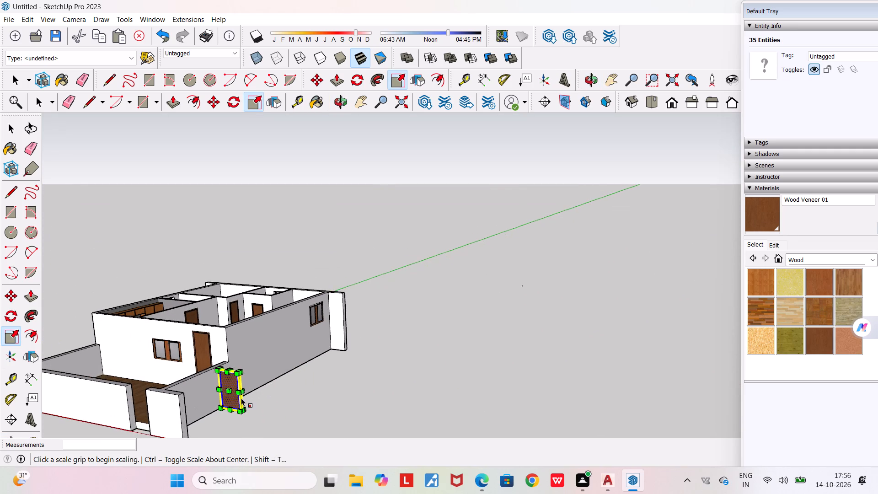
scroll(241, 398, up, 11)
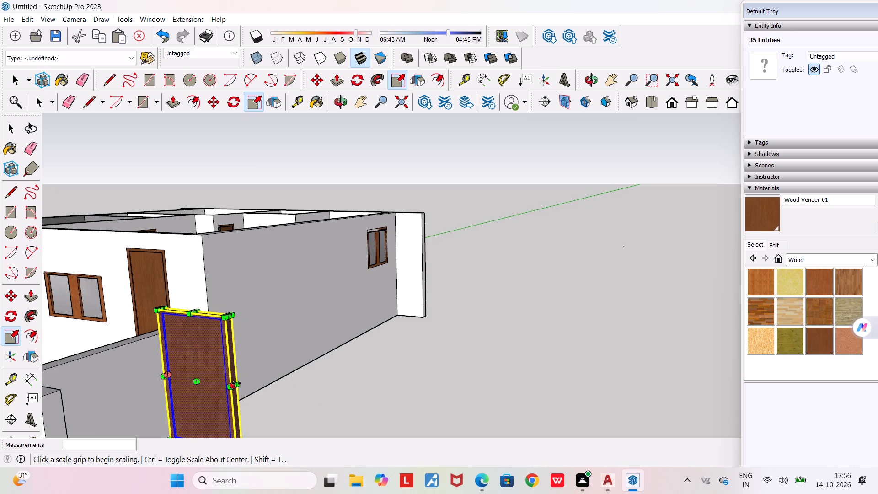
scroll(240, 387, up, 5)
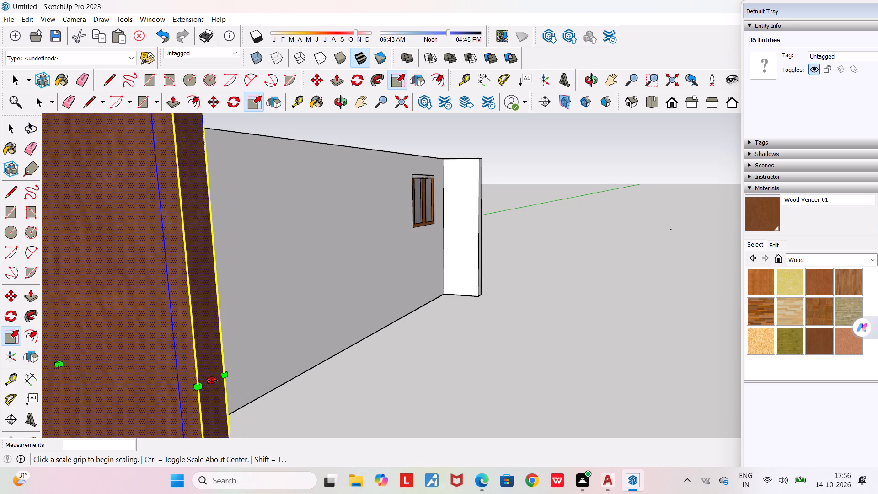
click(212, 381)
click(305, 418)
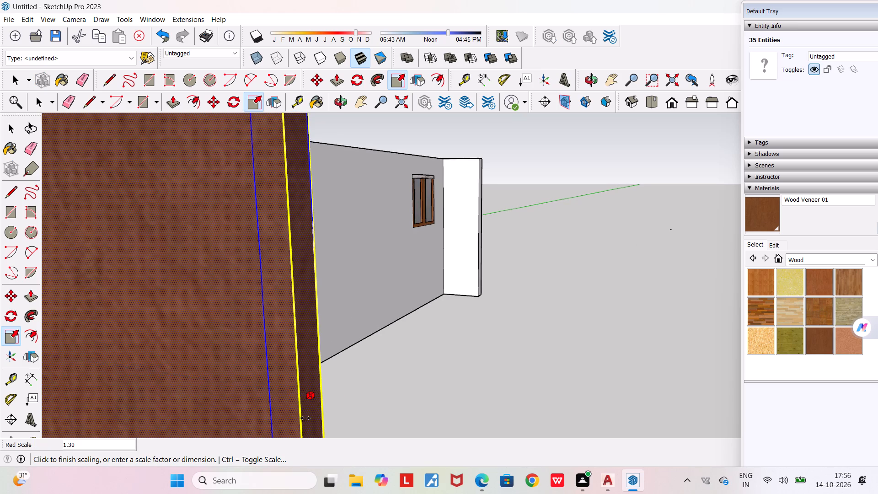
Widen the shortened door slightly along the red axis from its opposite side, the one facing the house.
scroll(320, 391, down, 17)
middle_drag(320, 391, 532, 359)
scroll(532, 359, down, 4)
scroll(548, 366, up, 13)
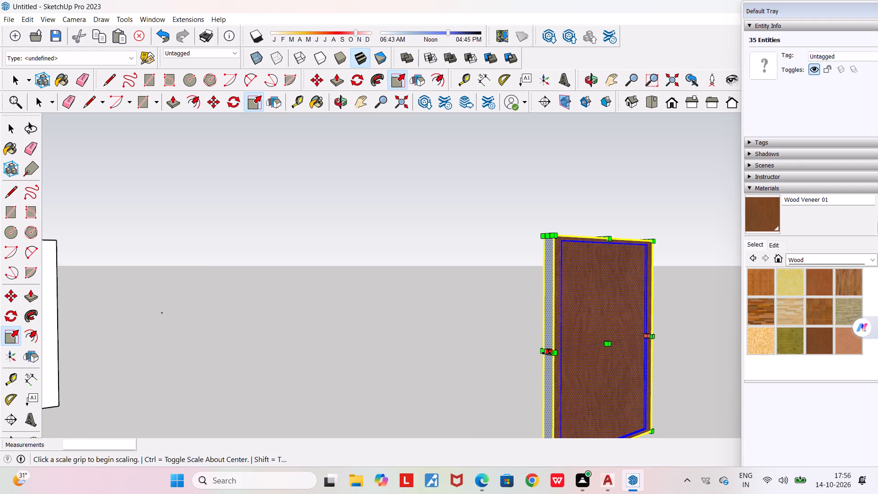
click(545, 354)
click(528, 367)
scroll(528, 367, down, 12)
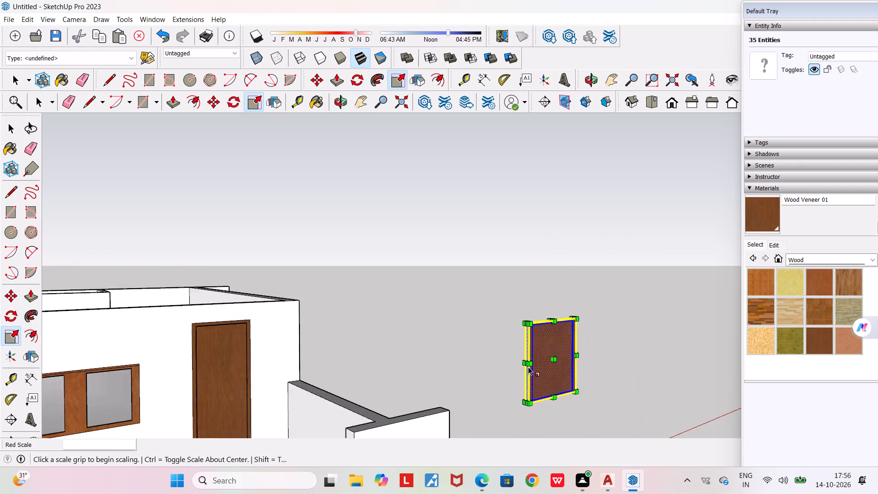
scroll(528, 367, down, 7)
middle_drag(526, 406, 361, 340)
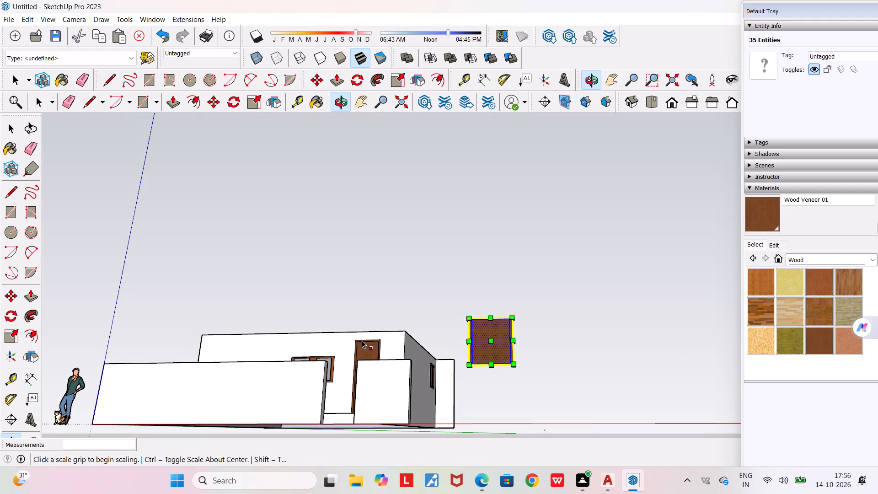
Scale the shortened door along the green and blue axes from the middle of its bottom edge, stretching it slightly downward.
middle_drag(447, 376, 567, 359)
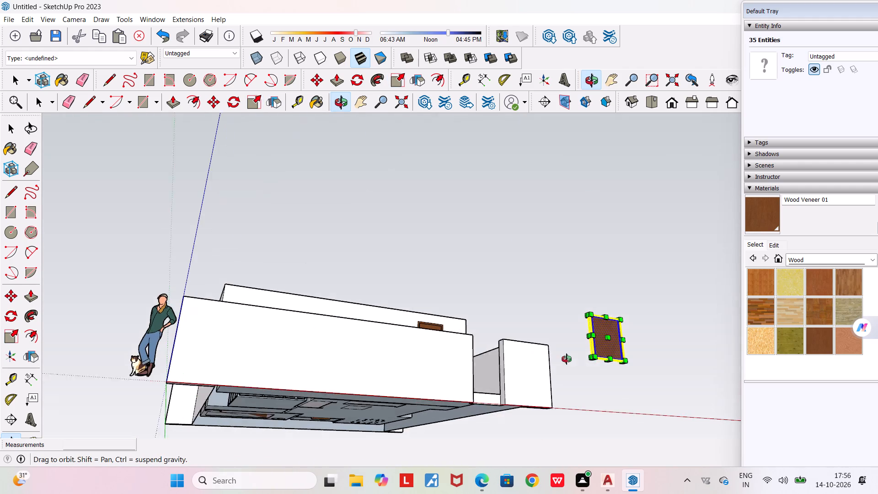
middle_drag(567, 359, 564, 357)
scroll(604, 357, up, 10)
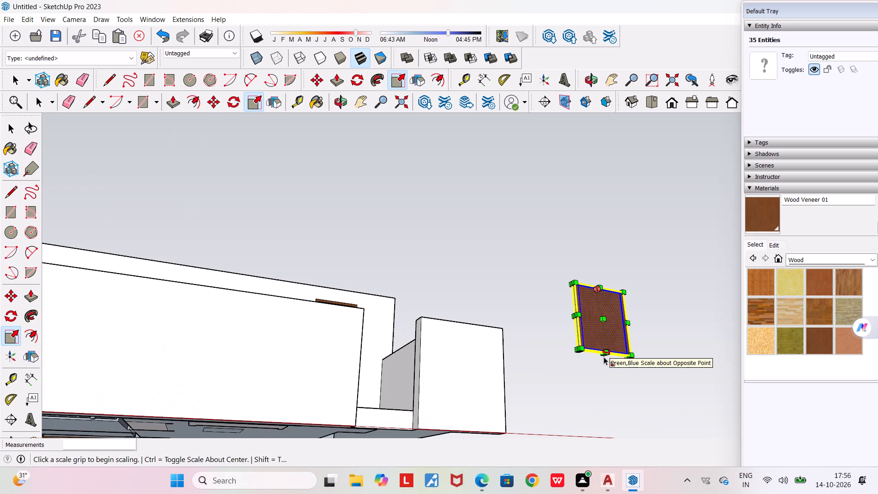
click(604, 357)
click(604, 375)
Move the door by its lower outer corner about 6' 6" across the open ground beside the house.
middle_drag(600, 388, 529, 426)
scroll(527, 426, down, 15)
middle_drag(530, 388, 527, 437)
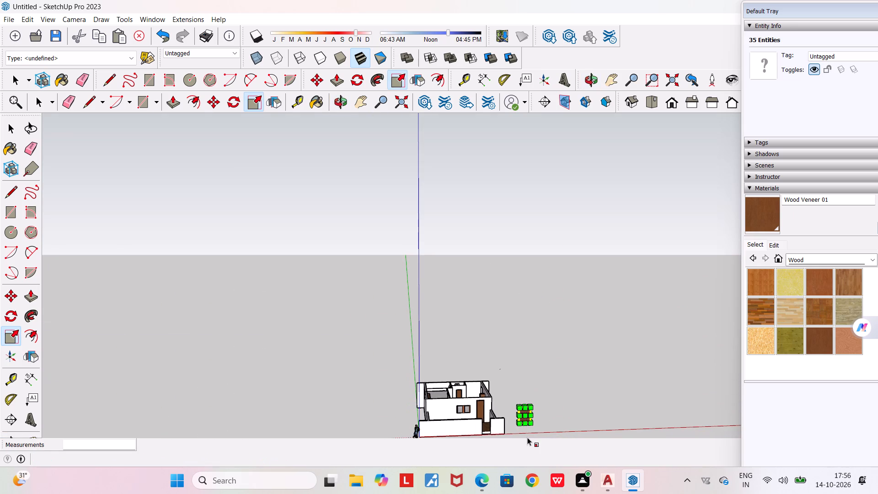
middle_drag(476, 410, 338, 426)
scroll(415, 434, up, 3)
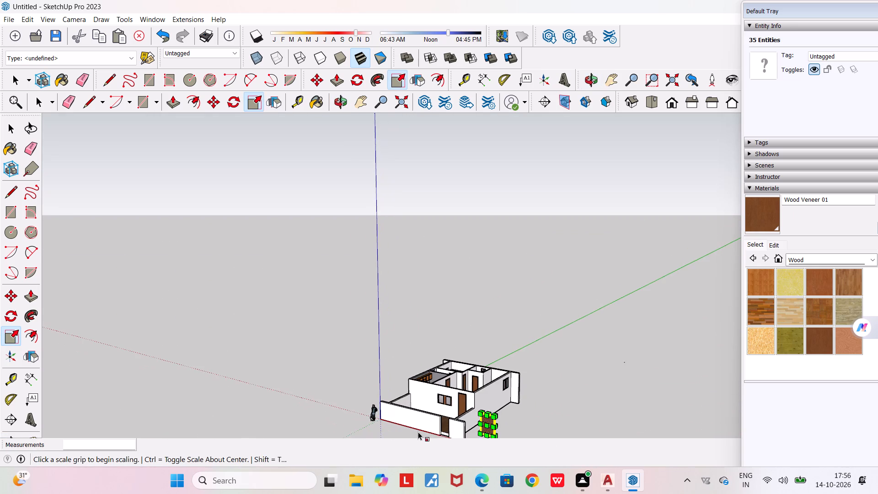
middle_drag(418, 432, 396, 355)
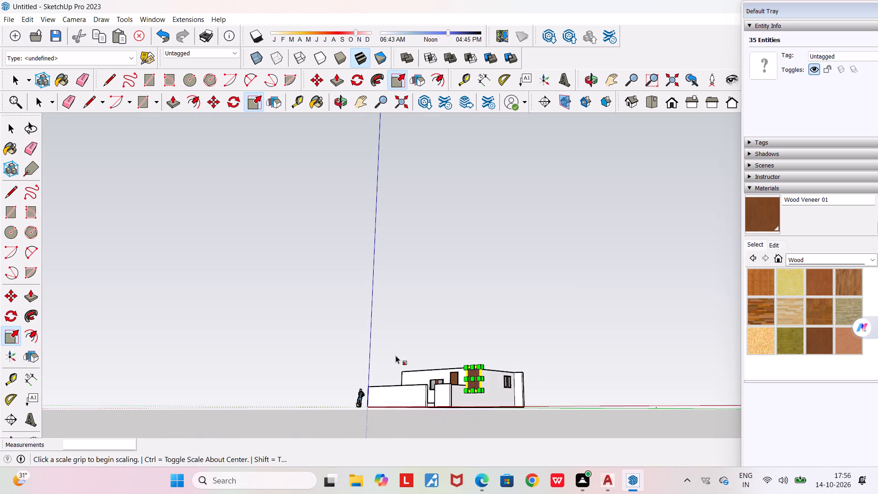
key(m)
key(Return)
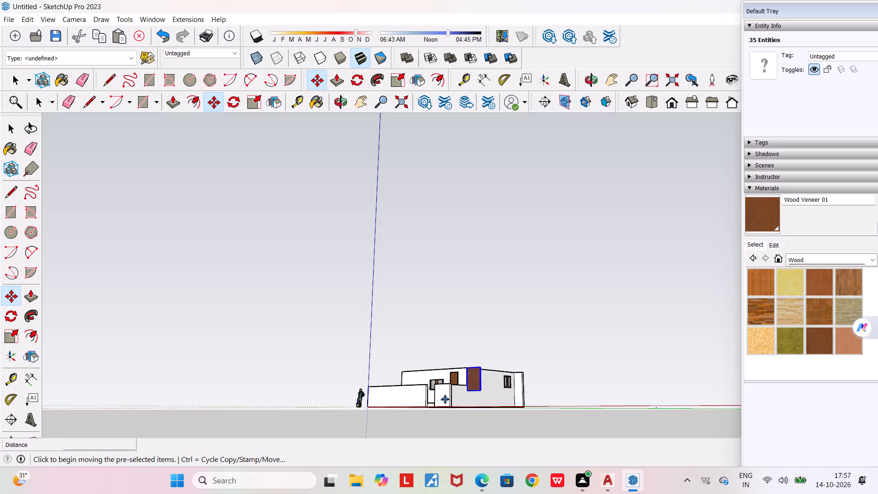
middle_drag(500, 420, 463, 485)
scroll(439, 432, up, 9)
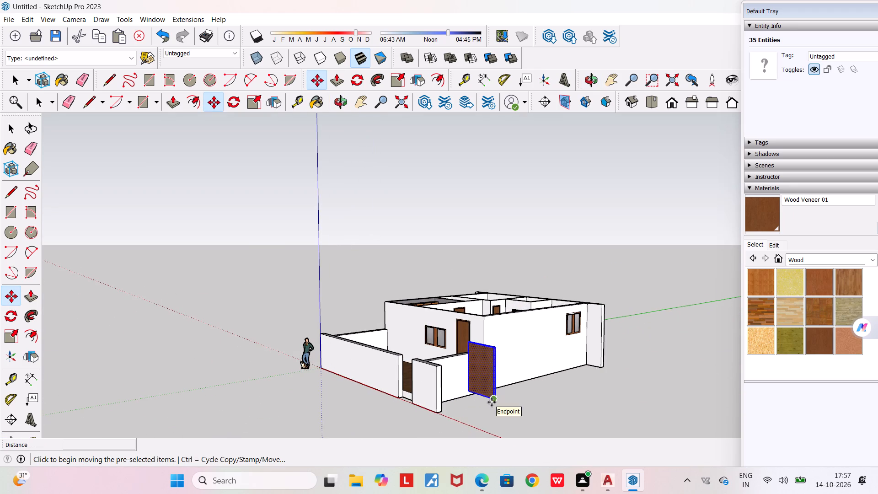
click(492, 402)
scroll(391, 420, up, 8)
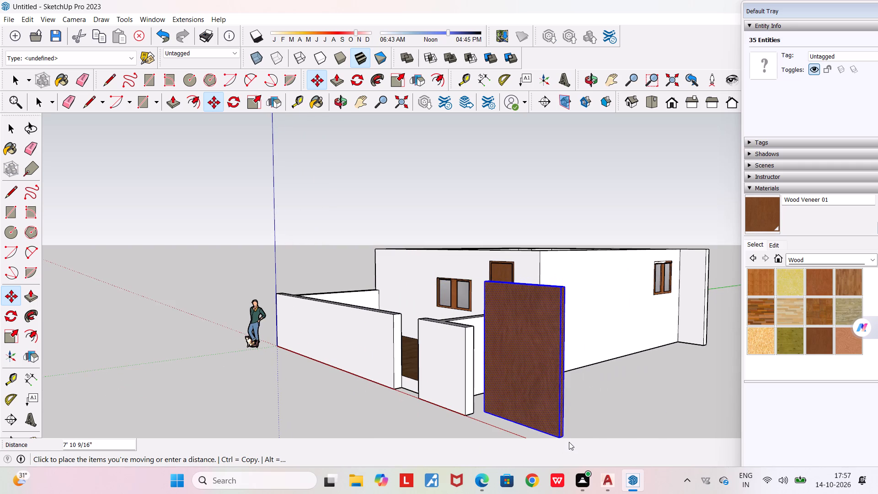
click(601, 430)
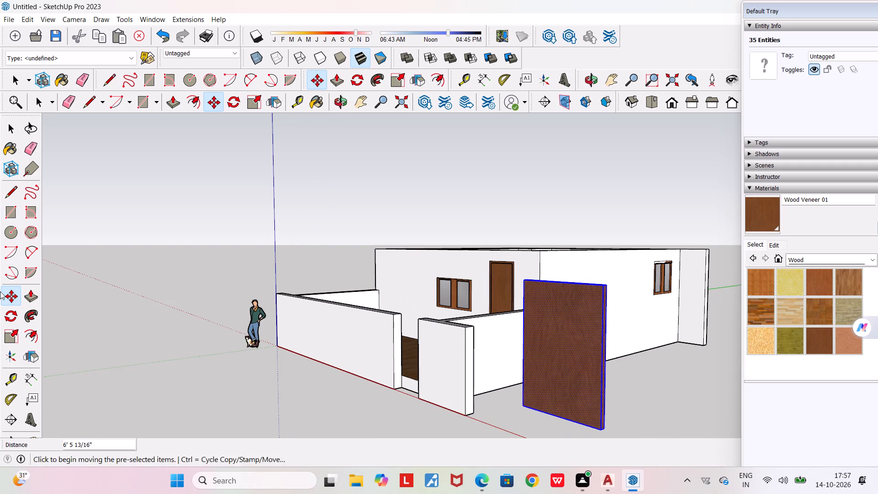
Scale the door from its top edge along the green and blue axes, reducing its height to about 0.7.
click(12, 338)
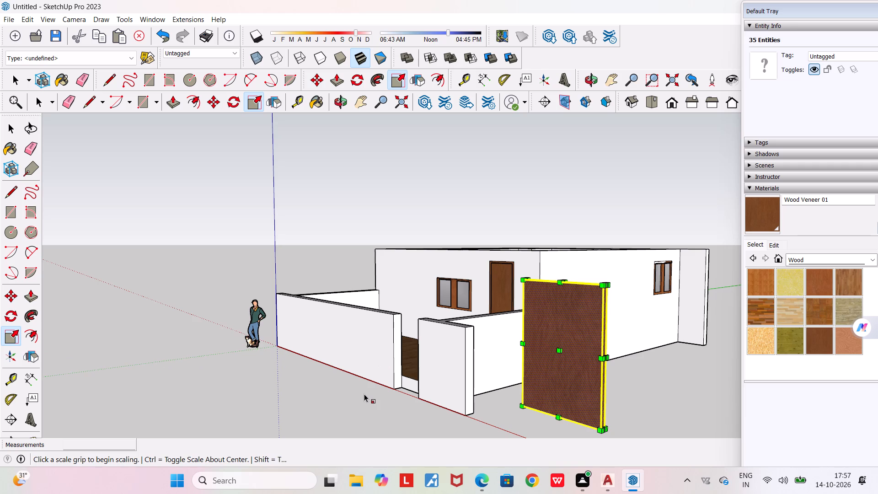
click(568, 283)
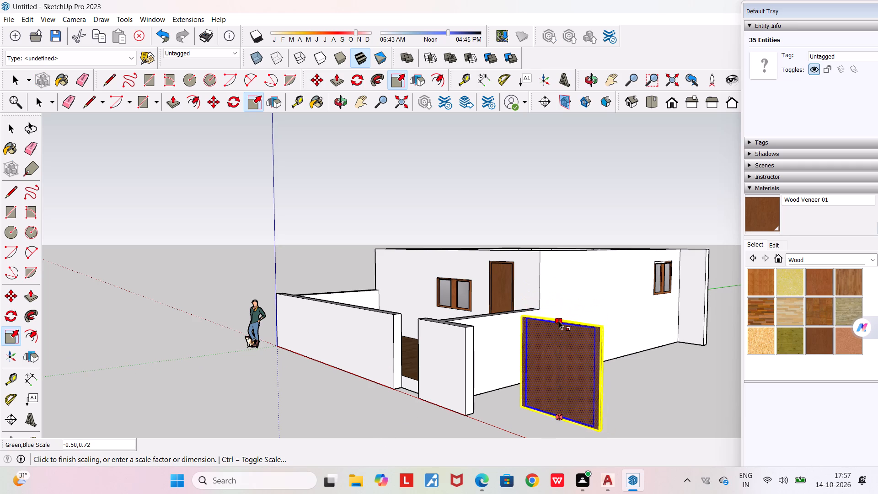
click(557, 328)
Narrow the door from its side edge away from the house to about 0.96 along the red axis.
scroll(609, 404, up, 4)
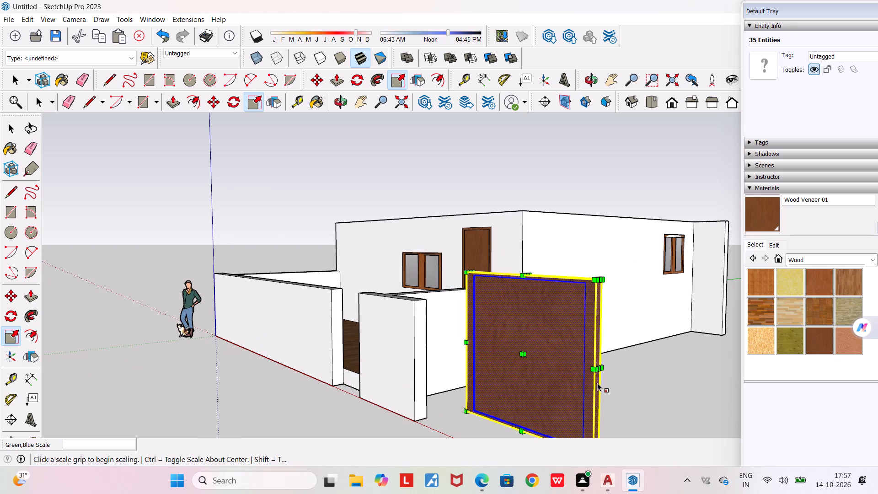
scroll(599, 373, up, 4)
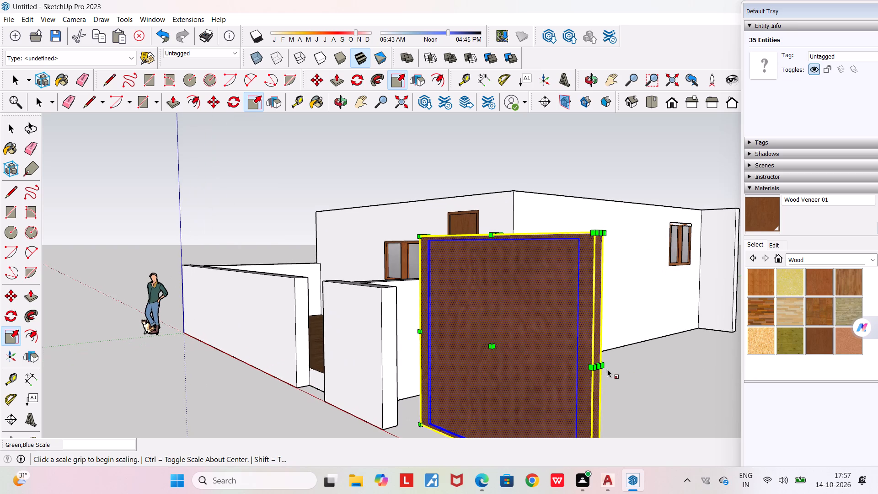
scroll(600, 369, up, 5)
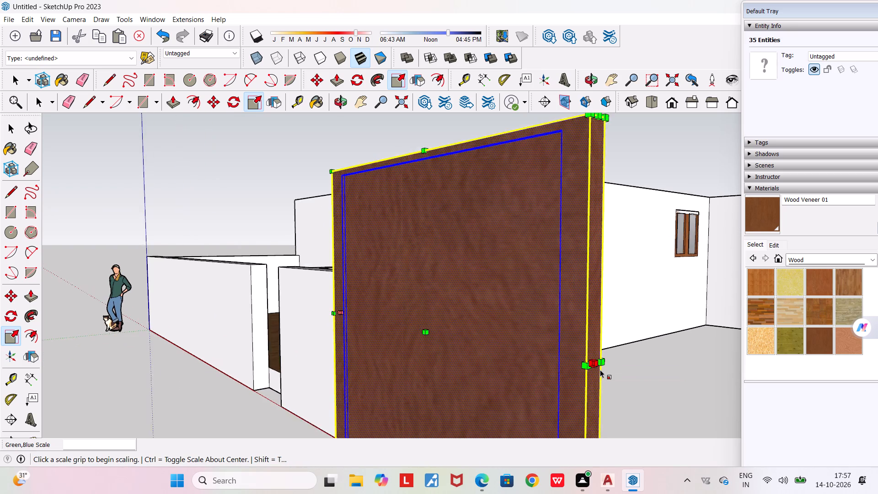
scroll(600, 370, up, 4)
click(588, 362)
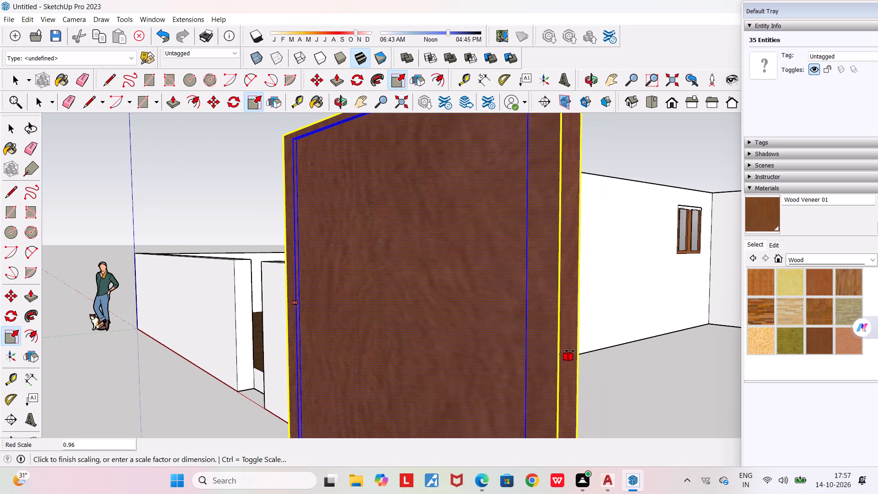
click(566, 349)
Move the door by its lower corner about 16' 2" toward the entrance opening in the front wall.
middle_drag(538, 385, 556, 364)
scroll(556, 364, down, 14)
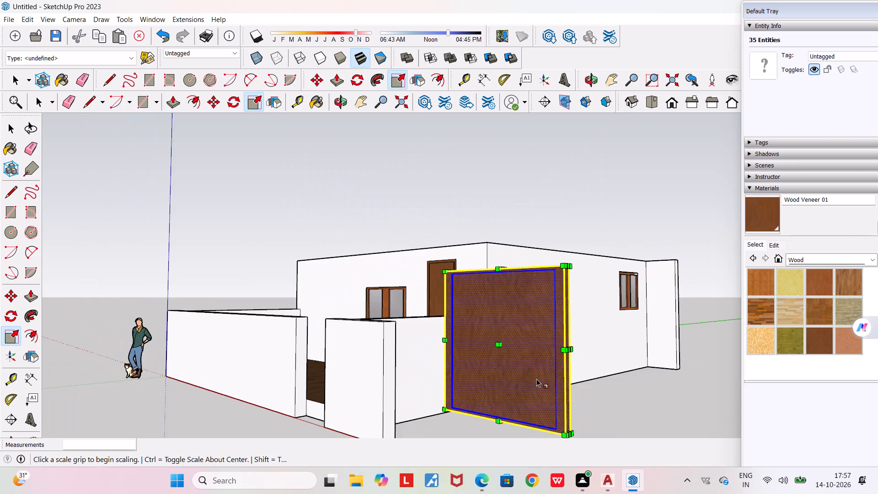
middle_drag(536, 379, 600, 325)
scroll(600, 325, down, 4)
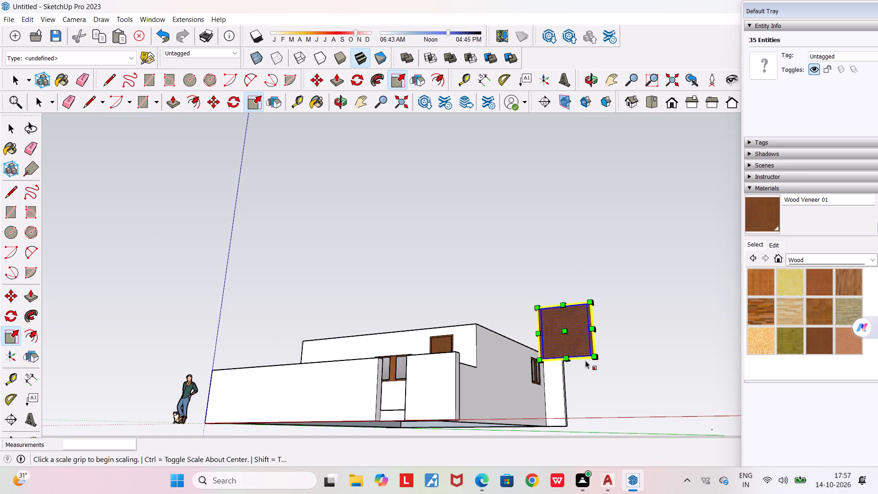
key(m)
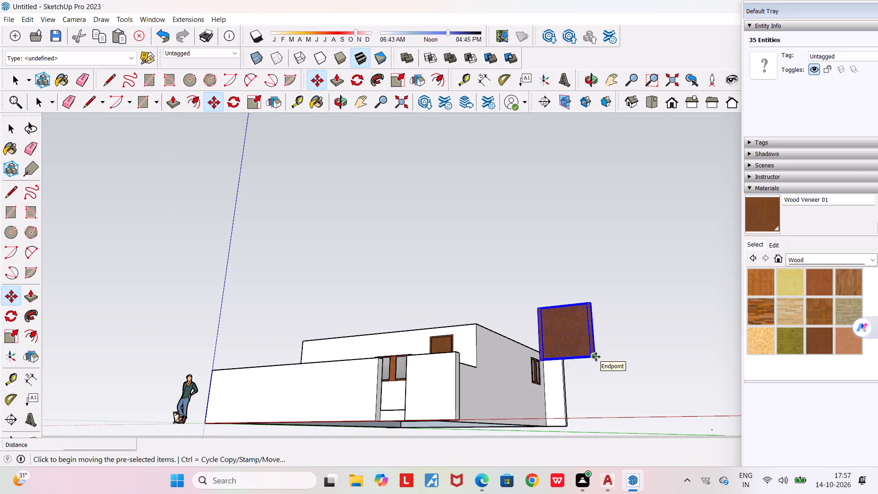
click(596, 357)
scroll(413, 422, up, 4)
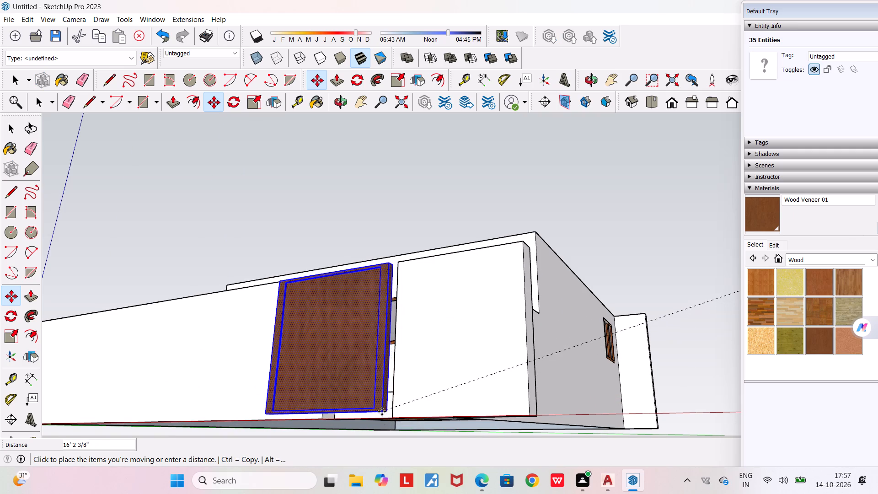
click(381, 411)
Move the door by its lower corner about 4' 11" closer, placing it in front of the front wall's entrance opening.
middle_drag(411, 398, 316, 428)
scroll(316, 428, down, 3)
middle_drag(329, 402, 504, 407)
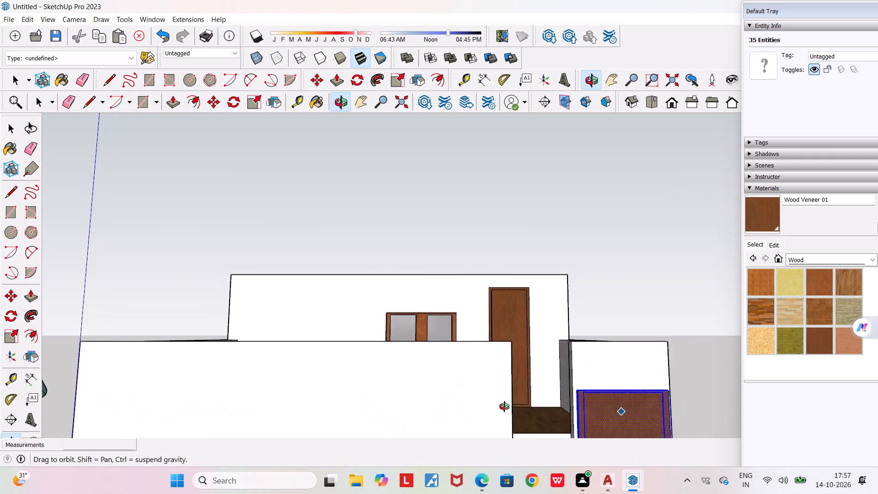
middle_drag(504, 407, 433, 371)
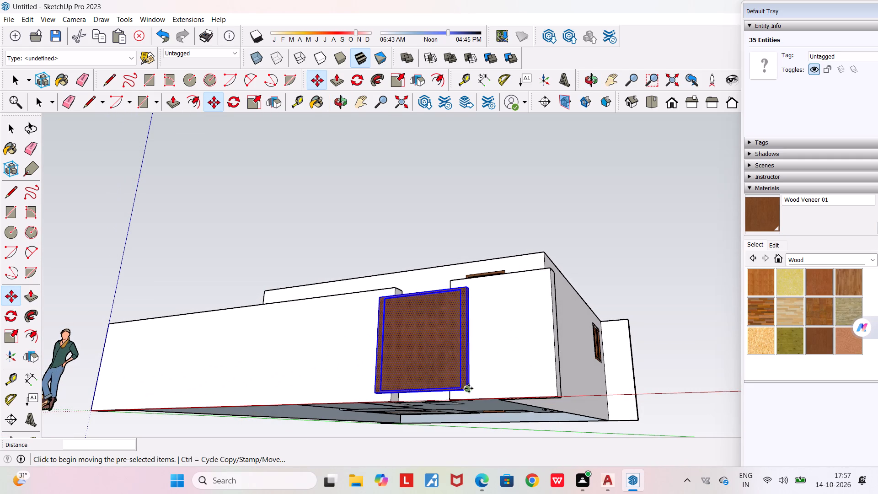
click(469, 388)
middle_drag(448, 369, 288, 457)
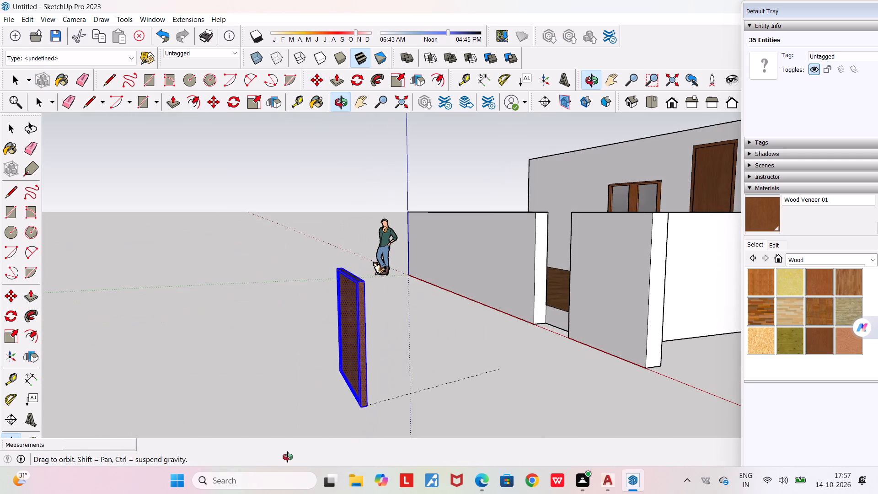
middle_drag(288, 457, 287, 456)
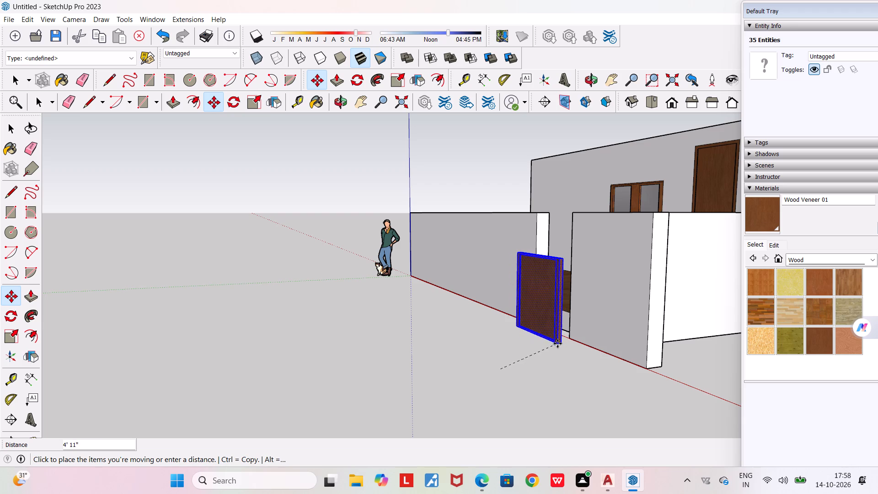
click(557, 344)
Narrow the door to about 0.97 along the red axis from its side edge nearest the short front wall section.
middle_drag(560, 347, 688, 396)
scroll(688, 396, down, 3)
middle_drag(682, 393, 495, 371)
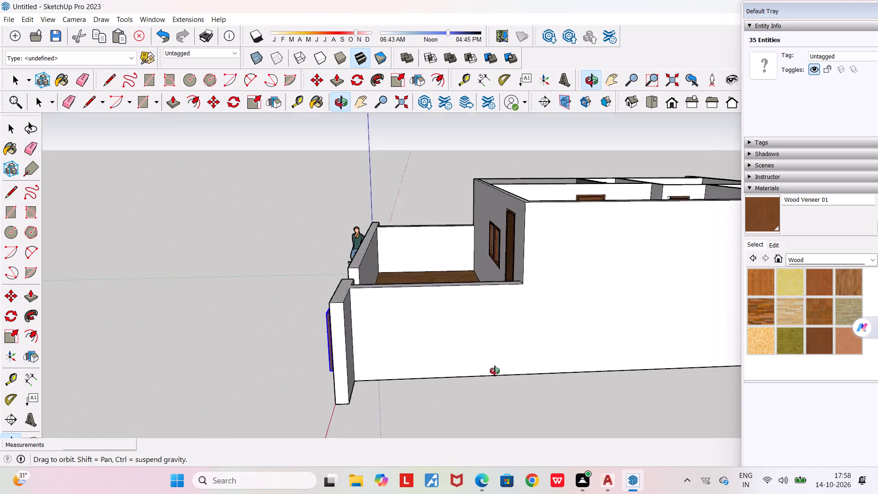
middle_drag(495, 371, 504, 368)
middle_drag(351, 362, 535, 375)
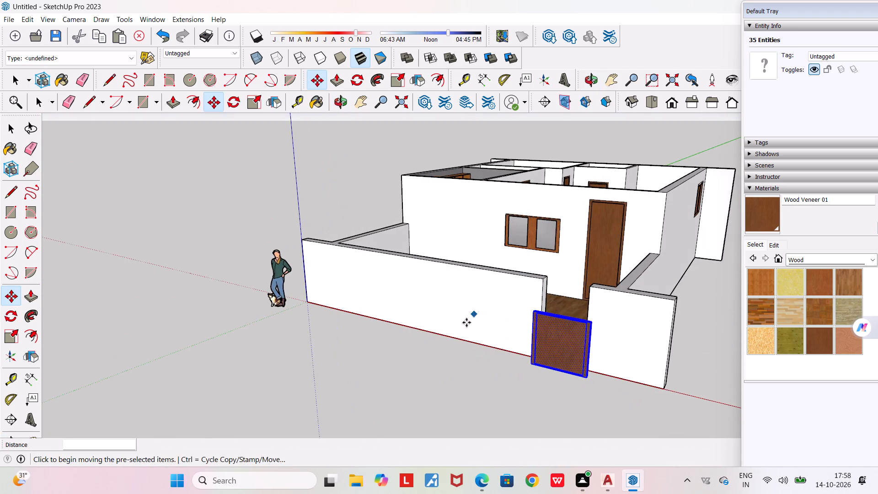
middle_drag(455, 346, 546, 381)
click(618, 81)
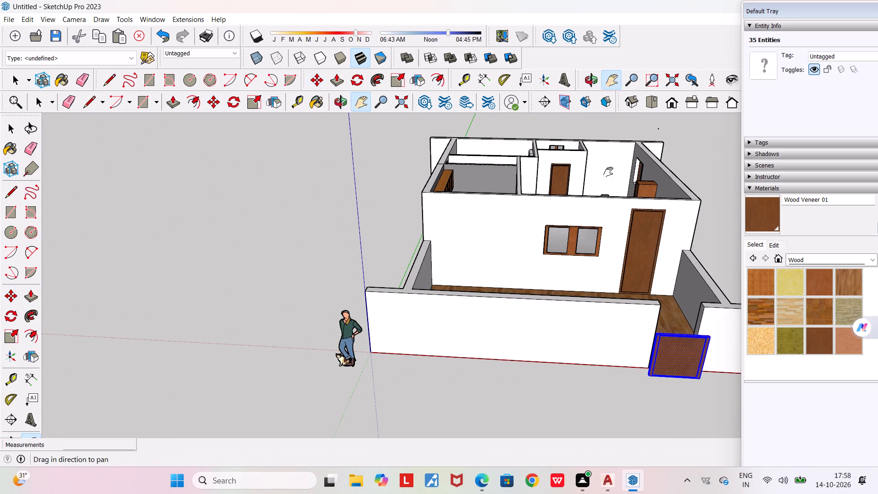
drag(638, 268, 461, 224)
scroll(491, 322, up, 5)
middle_drag(491, 321, 522, 341)
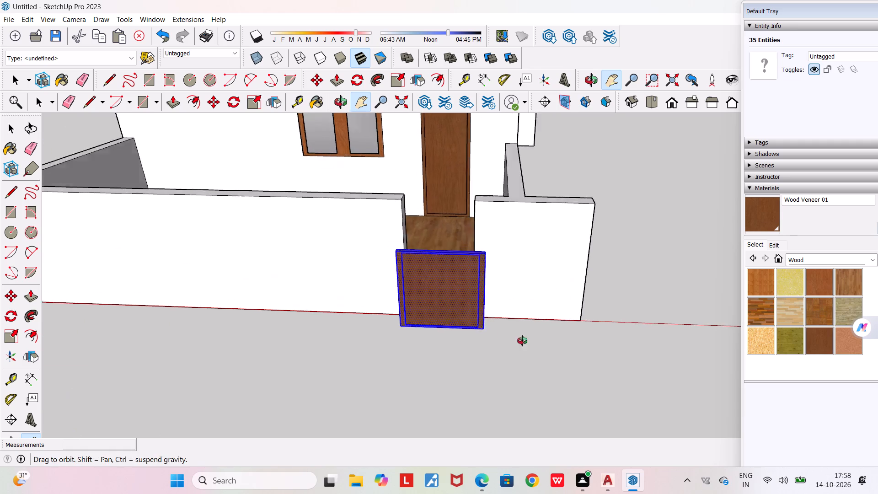
middle_drag(522, 341, 546, 355)
scroll(525, 343, up, 1)
middle_drag(519, 339, 467, 328)
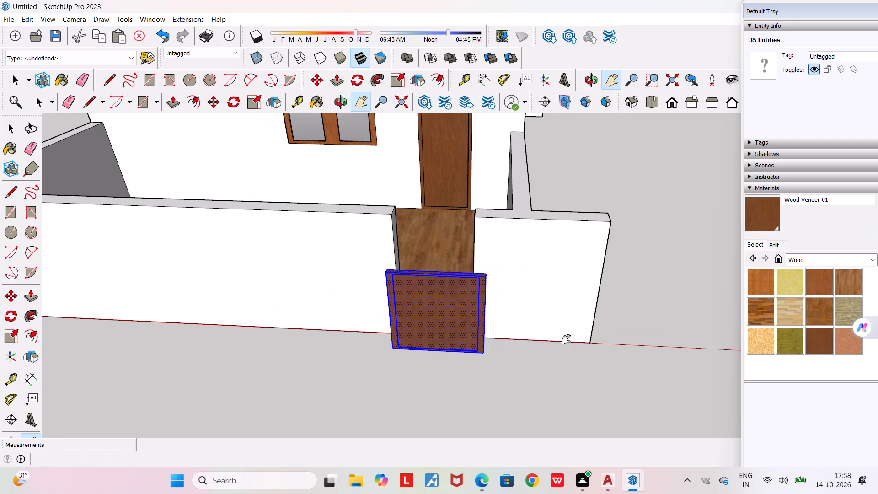
click(395, 82)
scroll(492, 327, up, 1)
middle_drag(492, 327, 440, 333)
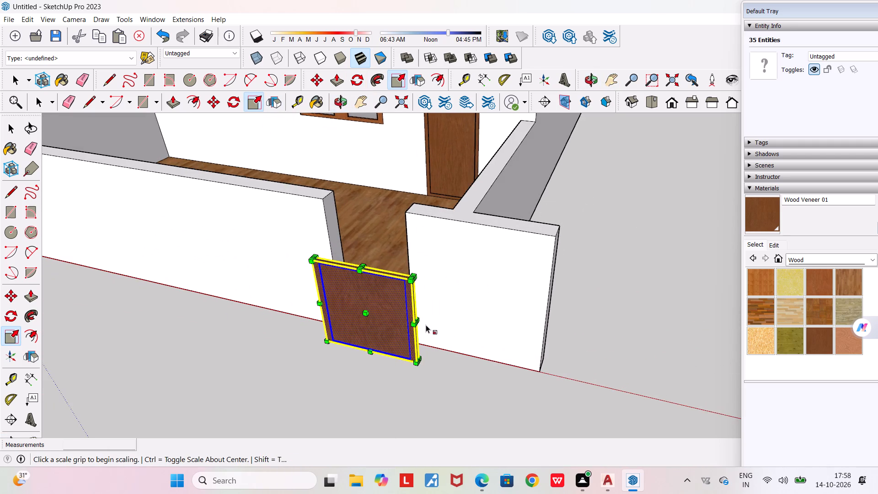
scroll(418, 321, up, 8)
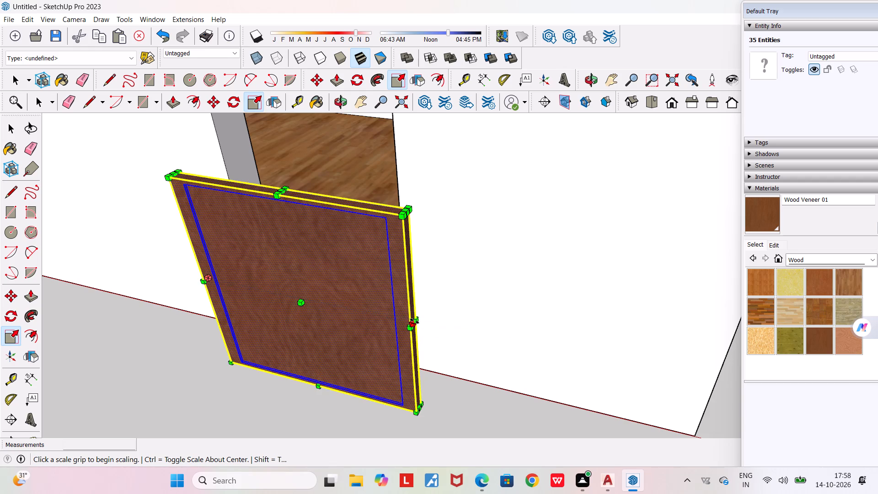
scroll(415, 321, up, 4)
click(415, 325)
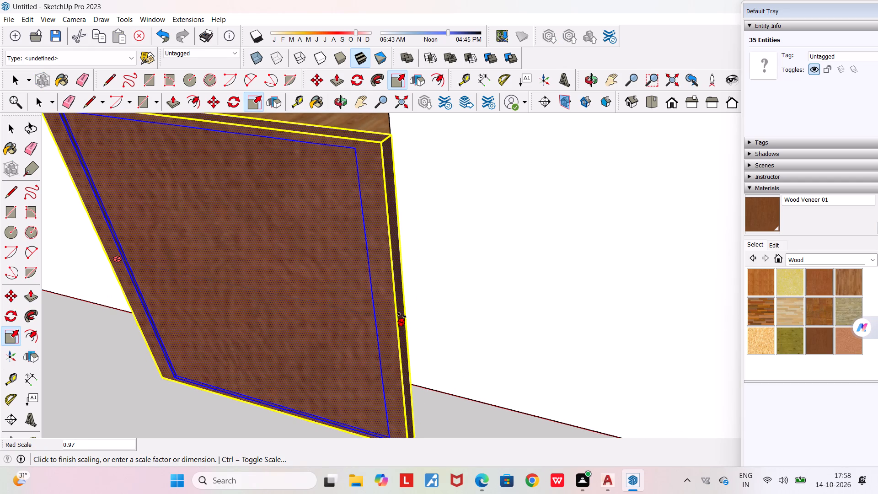
click(402, 315)
Narrow the door to about 0.99 along the red axis from its side edge nearest the long front wall section.
middle_drag(392, 321, 426, 293)
scroll(426, 293, down, 6)
middle_drag(371, 302, 400, 287)
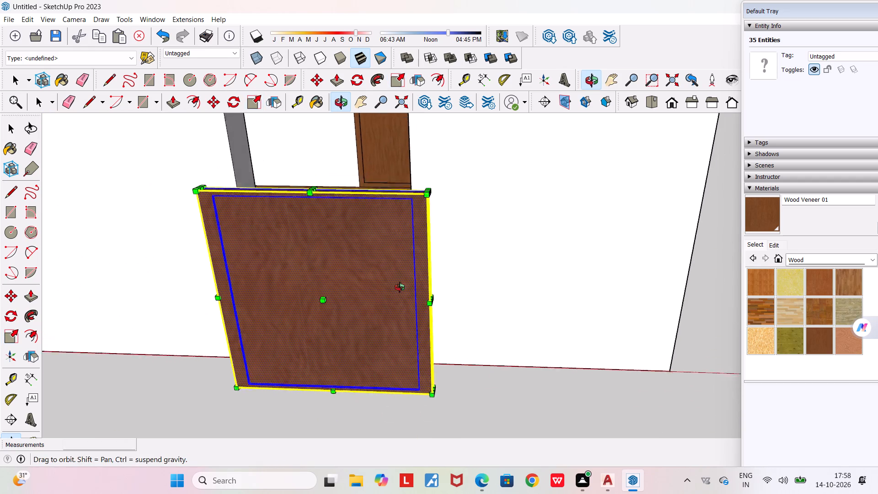
middle_drag(400, 287, 488, 294)
scroll(489, 295, down, 4)
middle_drag(375, 304, 448, 340)
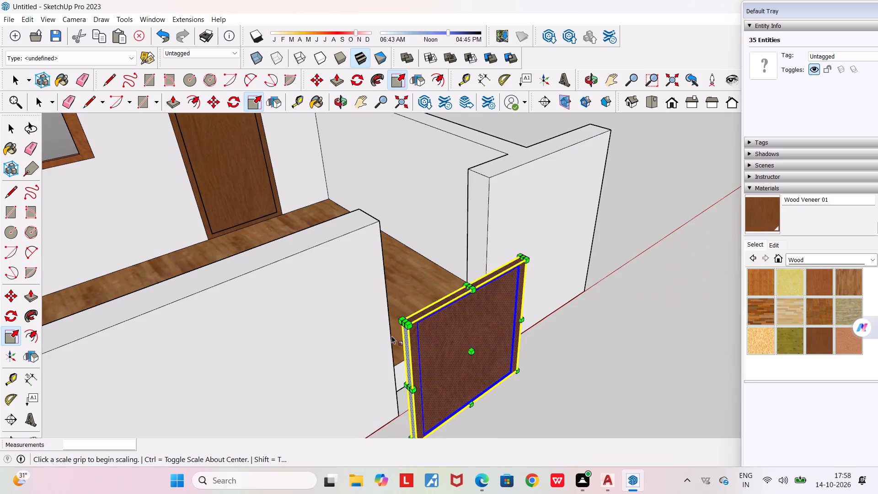
scroll(404, 320, up, 4)
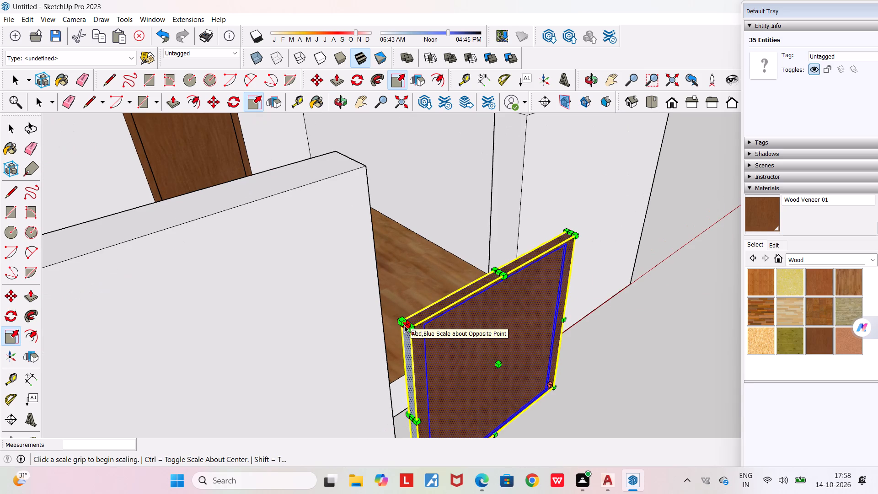
middle_drag(404, 324, 331, 283)
scroll(363, 392, up, 5)
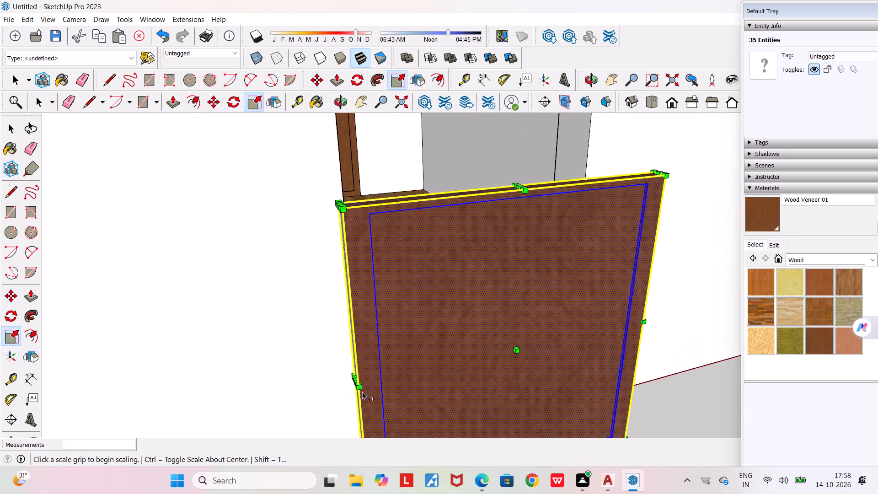
scroll(352, 384, up, 3)
click(355, 380)
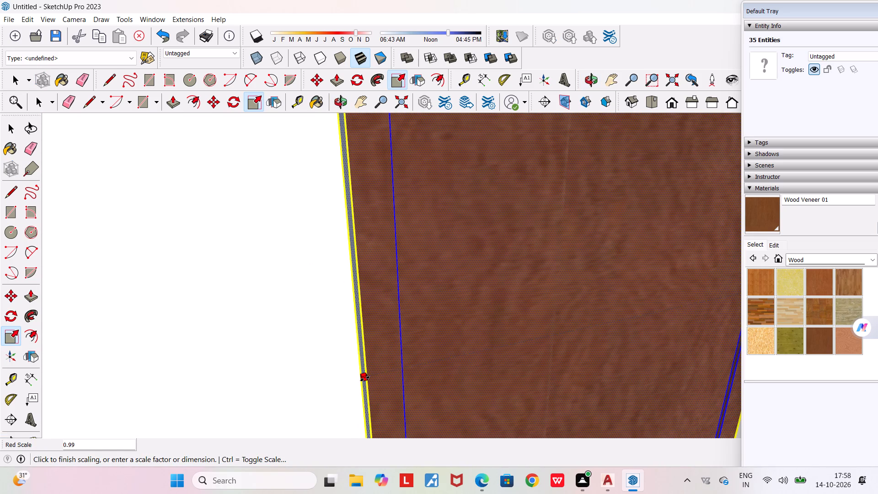
click(365, 379)
Stretch the door's height from its top edge to about 1.44 along the blue axis.
scroll(381, 385, down, 7)
middle_drag(429, 363, 400, 373)
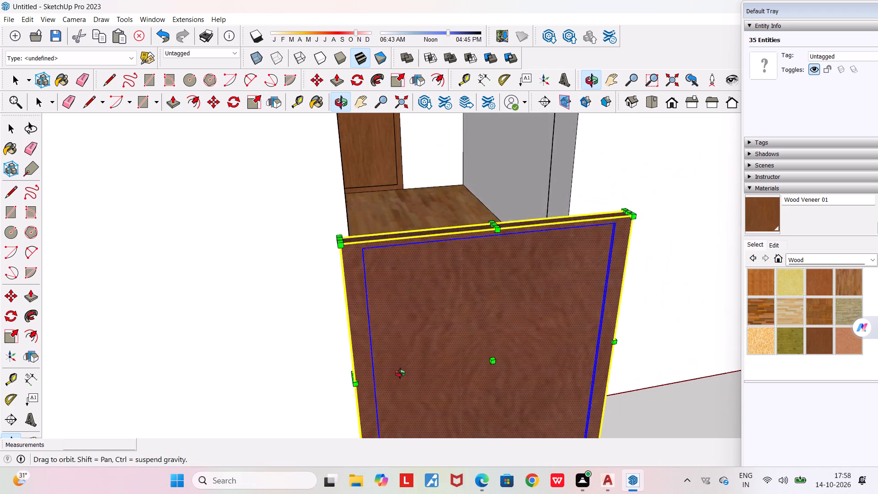
middle_drag(400, 373, 67, 391)
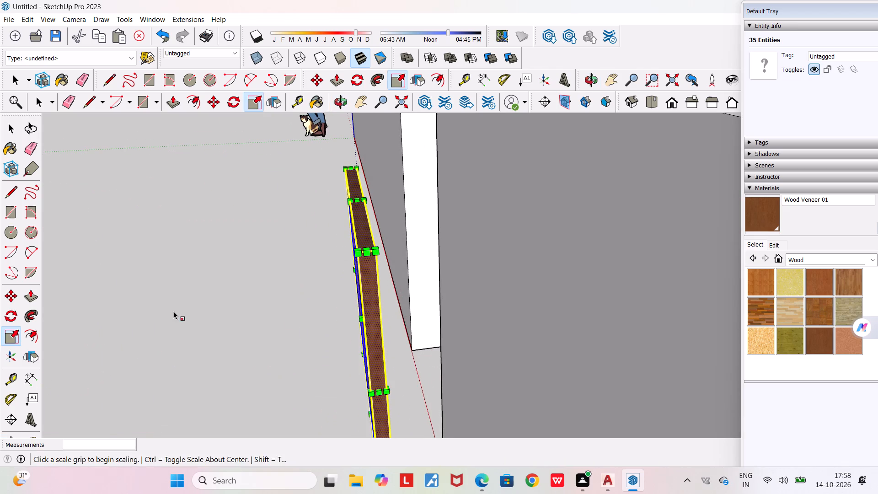
middle_drag(179, 311, 295, 368)
scroll(295, 368, down, 4)
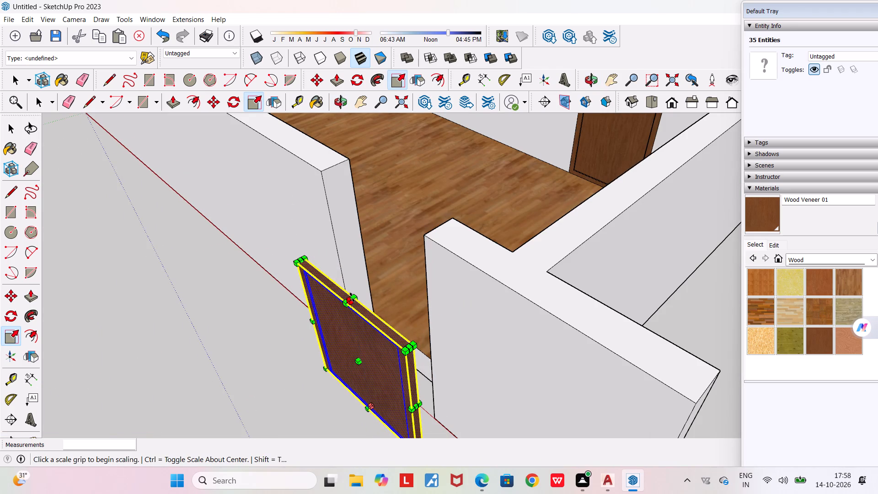
click(351, 299)
click(354, 235)
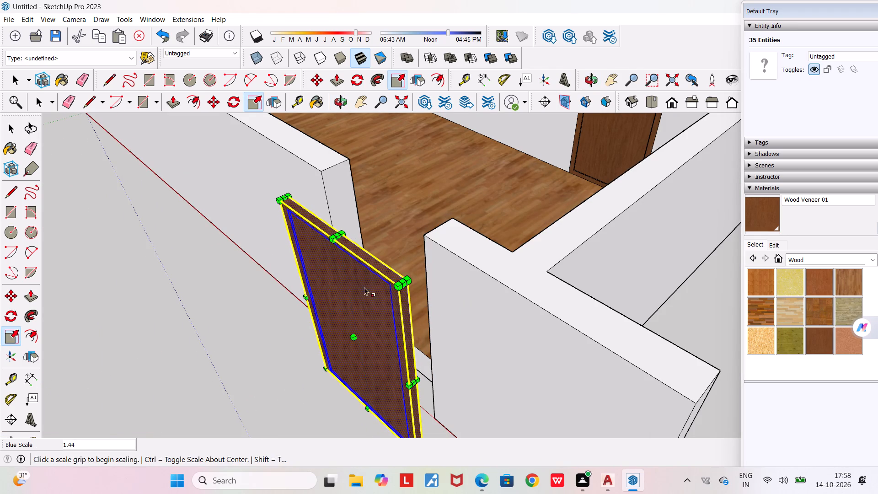
Move the door by its lower corner about 4 11/16" in front of the front wall's entrance opening.
middle_drag(364, 300, 337, 266)
scroll(337, 266, down, 3)
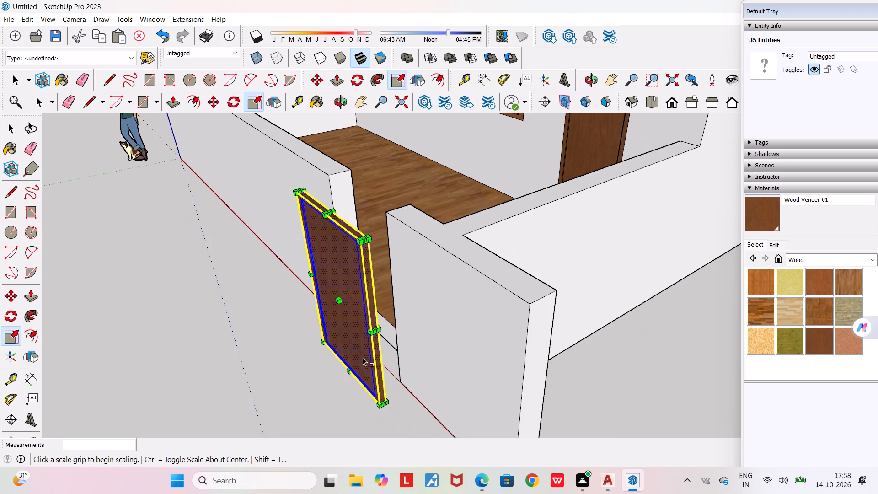
key(m)
key(Return)
click(388, 405)
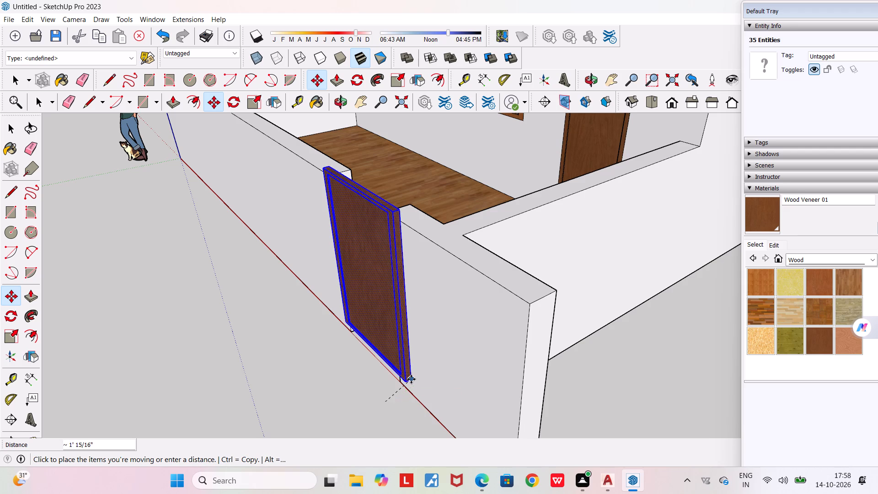
middle_drag(412, 379, 491, 392)
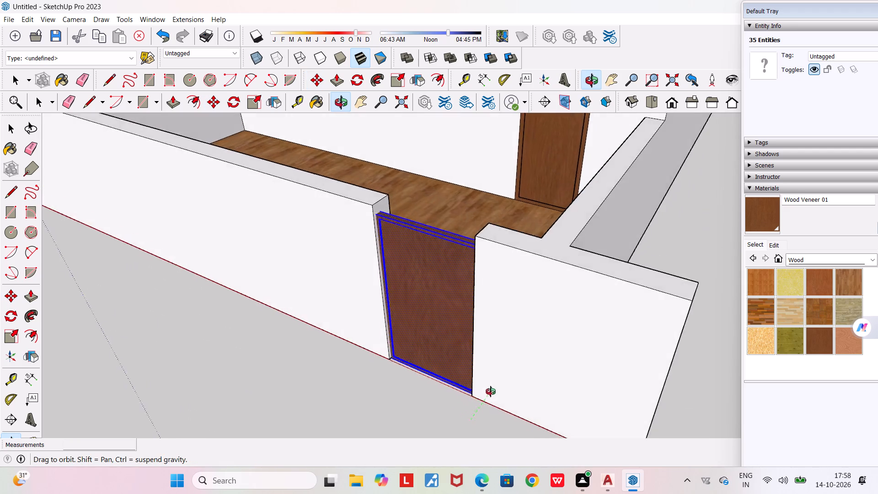
middle_drag(491, 392, 612, 381)
scroll(611, 381, down, 2)
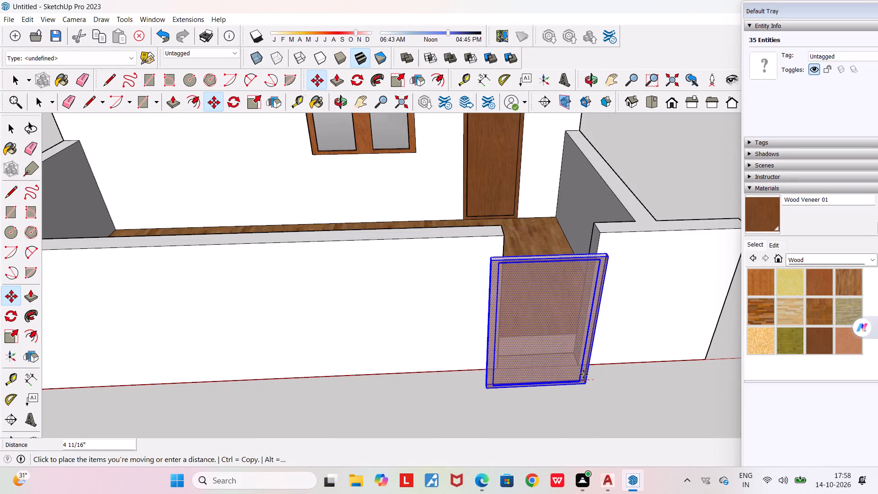
click(584, 381)
Narrow the door along the red axis from its side edge nearest the long front wall section, and thicken it about 1.31 along green.
middle_drag(510, 348, 527, 358)
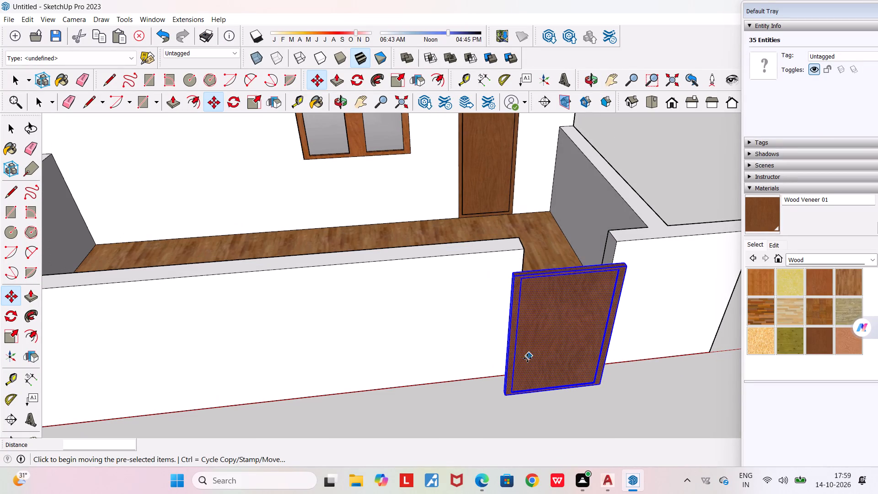
click(6, 331)
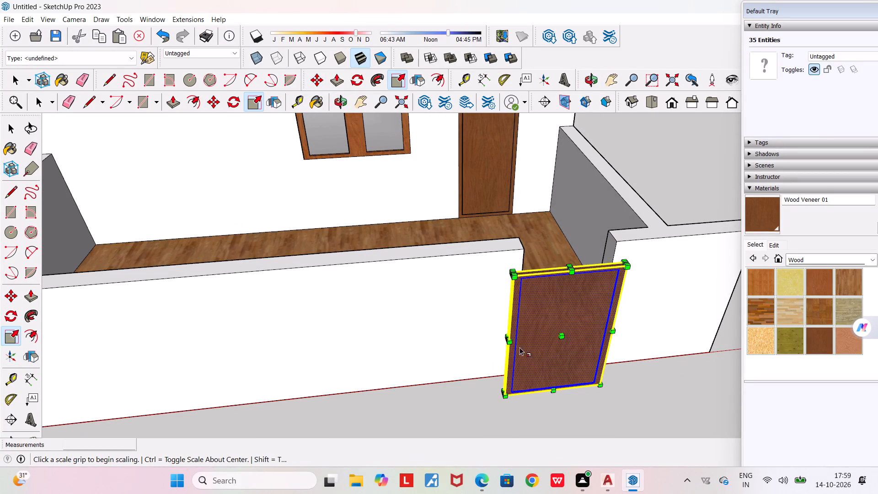
scroll(508, 344, up, 8)
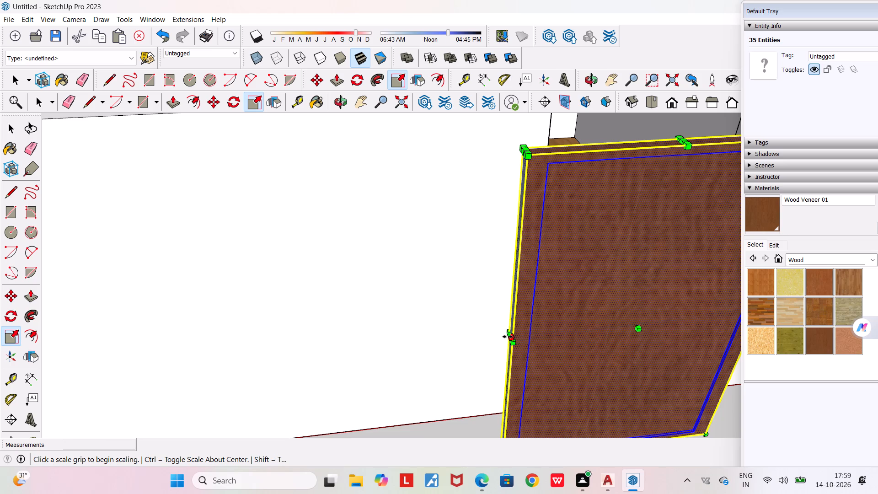
scroll(508, 338, up, 4)
click(508, 338)
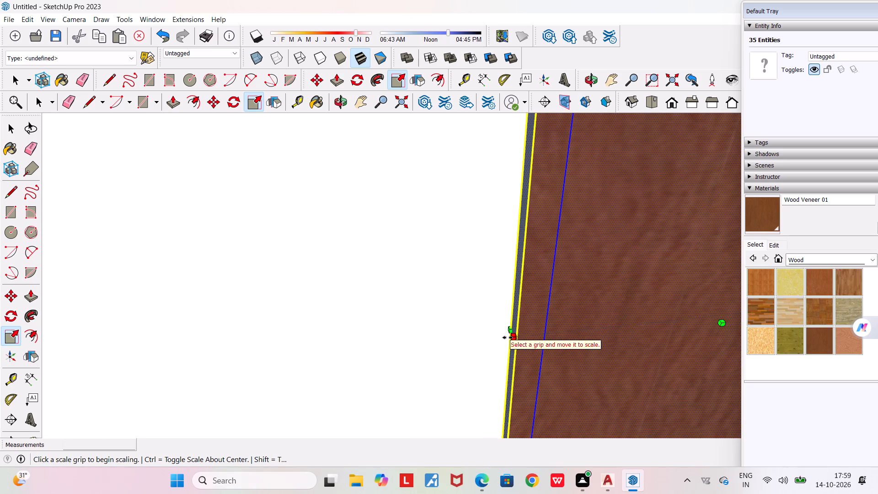
drag(513, 337, 524, 335)
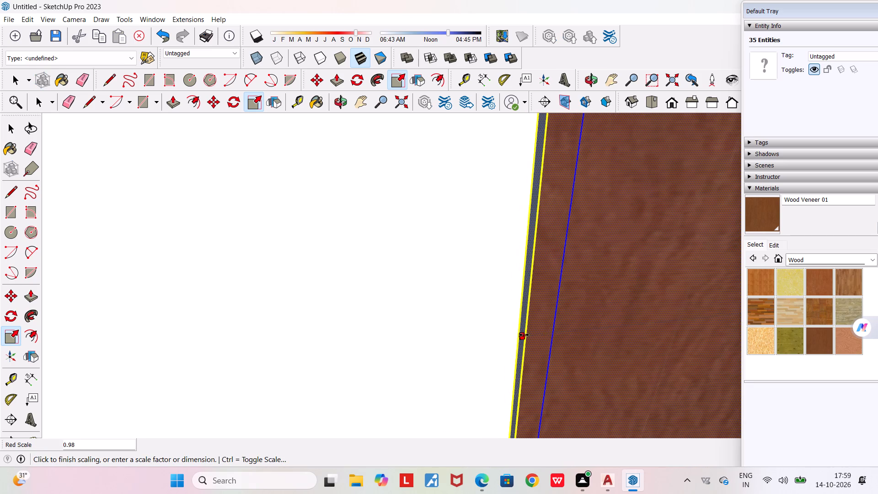
drag(524, 335, 545, 344)
click(545, 344)
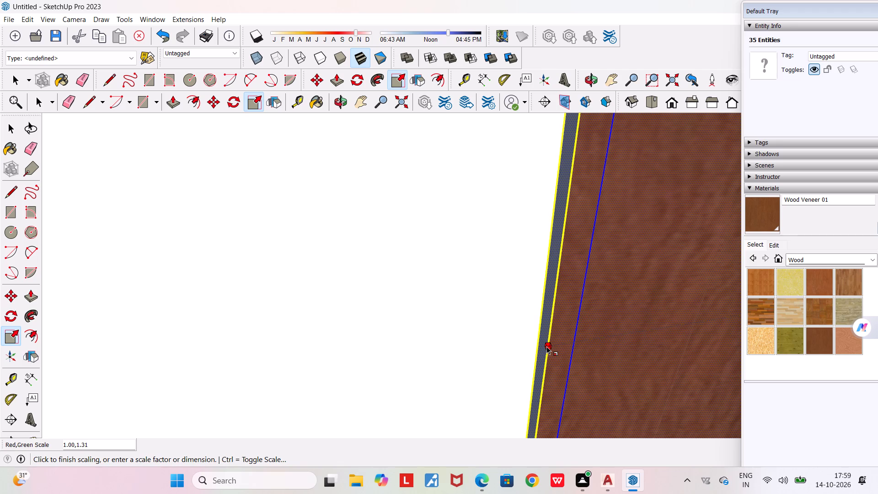
click(546, 346)
Move the door by its lower corner about 1" toward the front wall's entrance opening.
middle_drag(549, 350, 493, 318)
scroll(493, 318, down, 15)
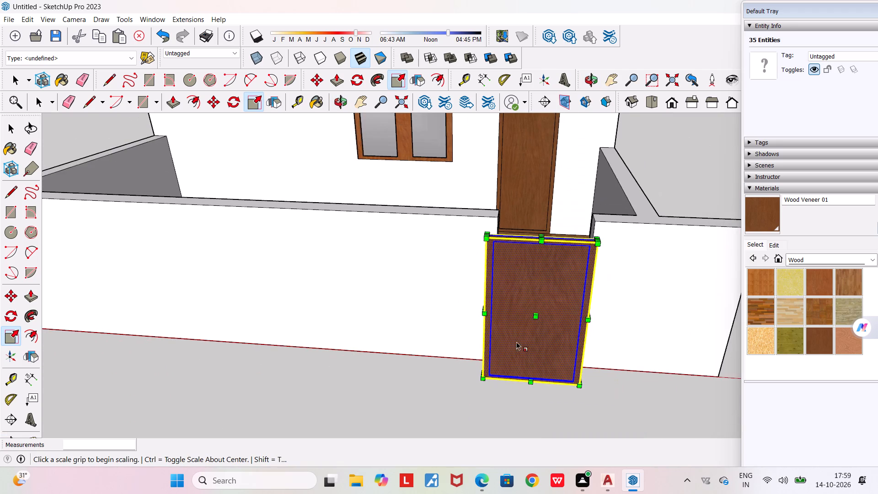
middle_drag(526, 348, 391, 376)
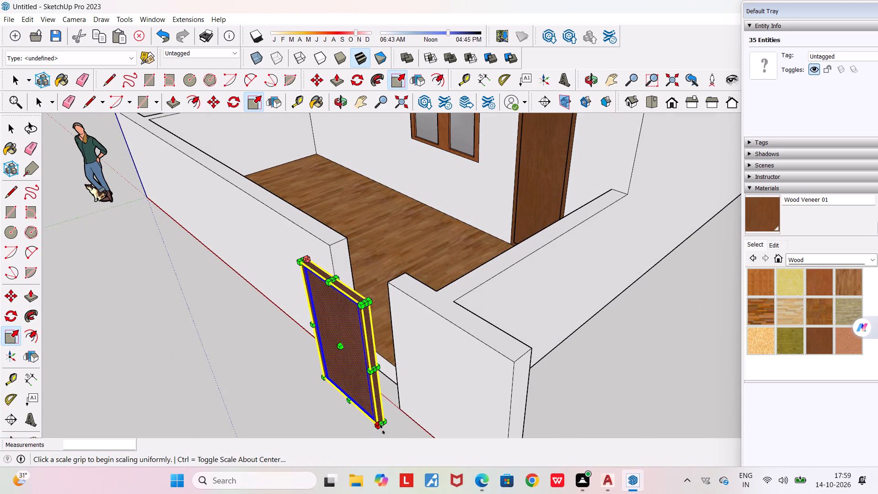
key(m)
key(Return)
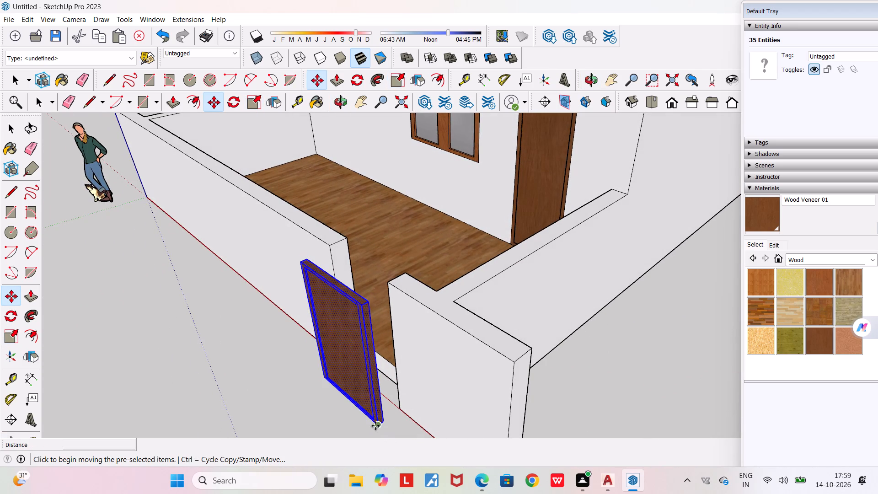
click(375, 426)
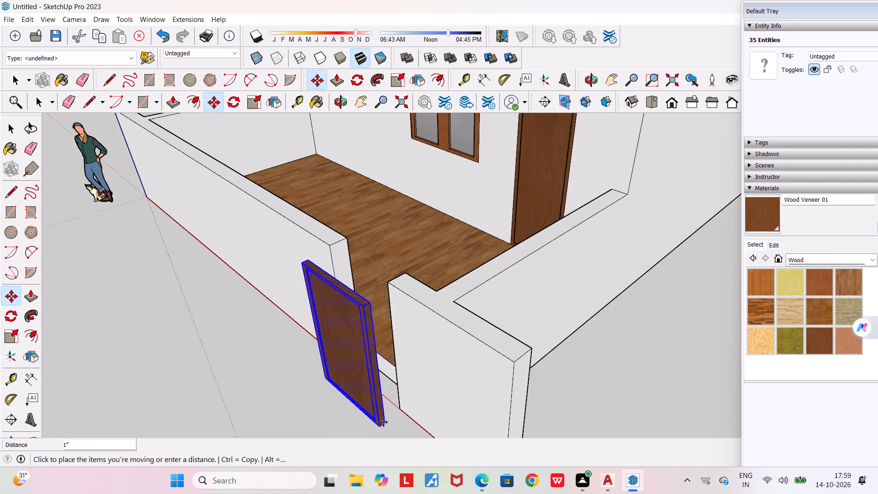
click(384, 422)
Narrow the door slightly further along the red axis from its side edge nearest the long front wall section.
middle_drag(370, 423, 589, 414)
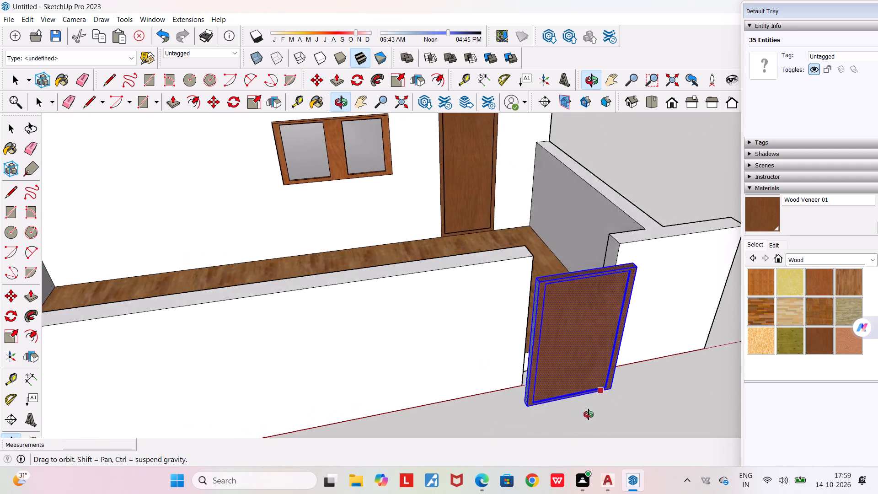
middle_drag(589, 414, 621, 393)
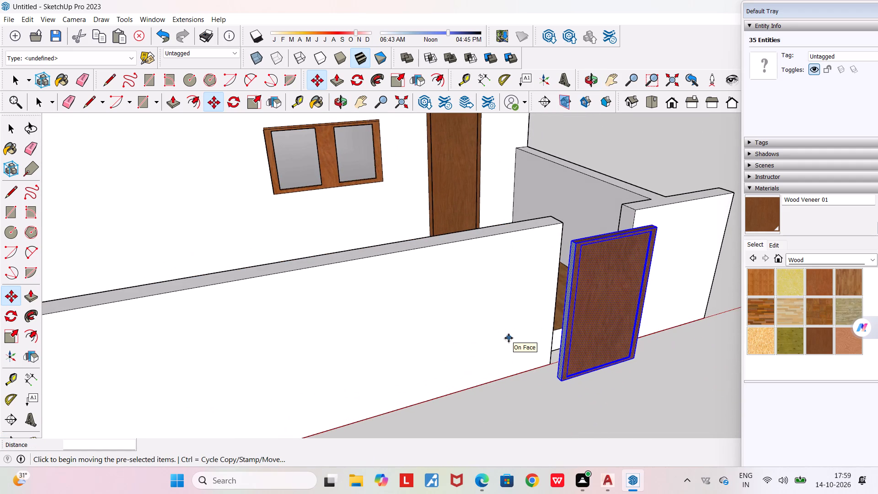
key(m)
key(Return)
click(404, 75)
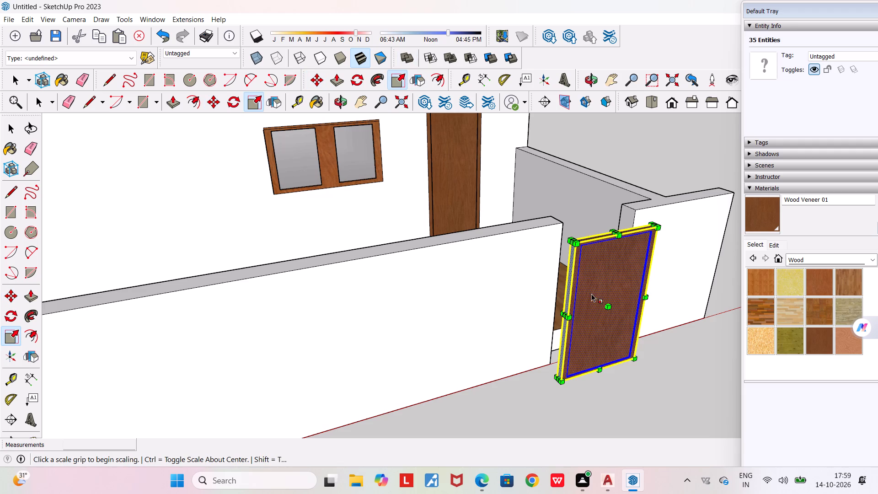
scroll(572, 310, up, 10)
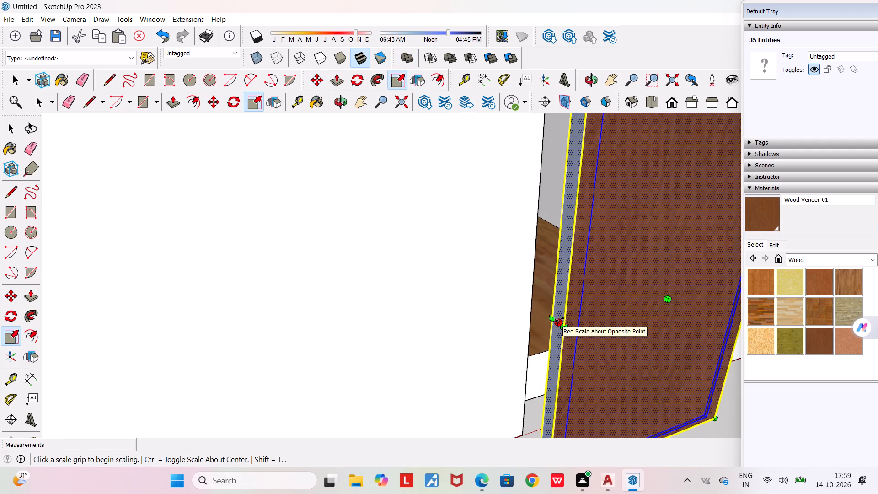
click(560, 320)
click(566, 315)
Move the door by its lower corner about 1' 3/4" along the green axis into the front wall's entrance opening.
scroll(580, 324, up, 1)
middle_drag(580, 324, 437, 296)
scroll(437, 296, down, 6)
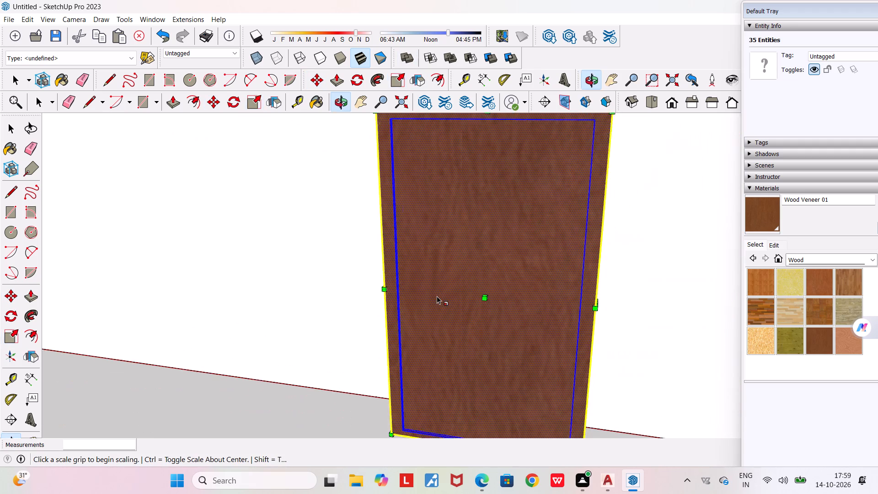
middle_drag(526, 301, 483, 317)
scroll(483, 318, down, 5)
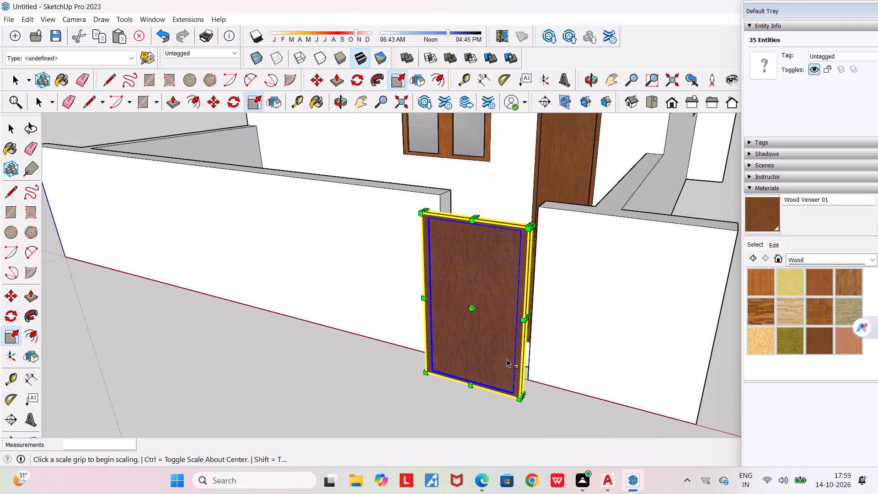
key(m)
key(Return)
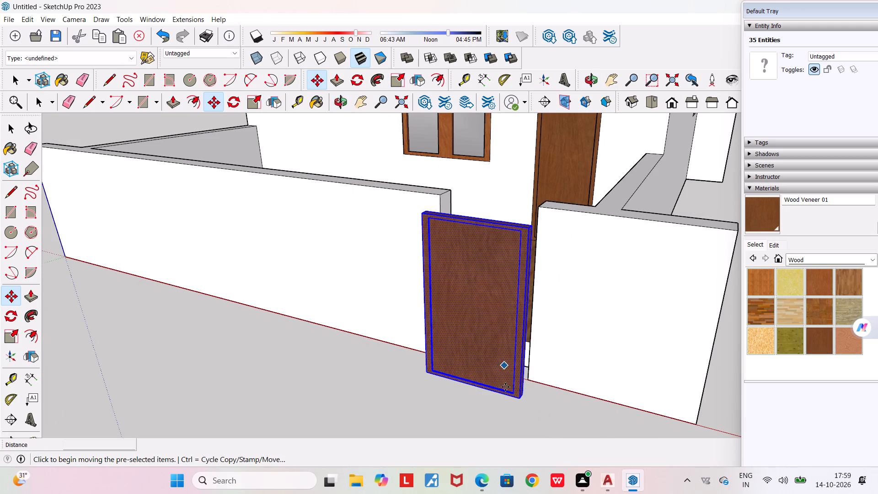
middle_drag(540, 410, 482, 423)
scroll(472, 417, up, 3)
click(445, 410)
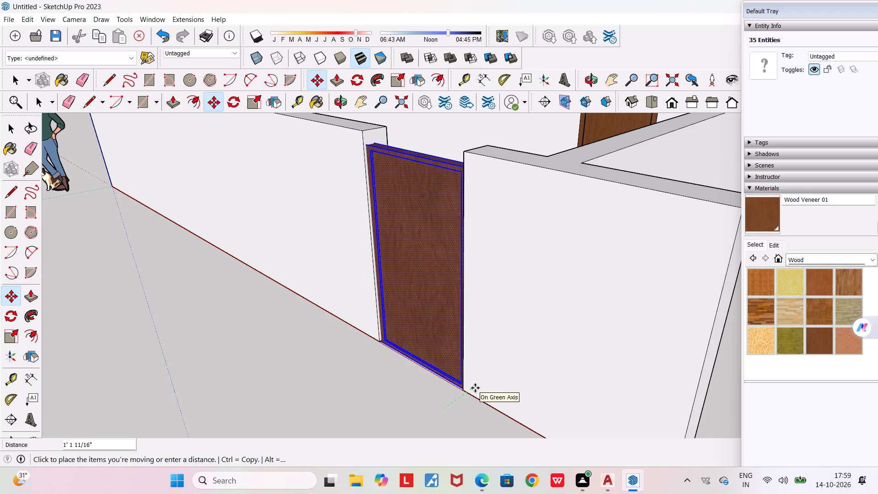
scroll(475, 388, up, 1)
middle_drag(476, 388, 535, 382)
scroll(513, 381, up, 3)
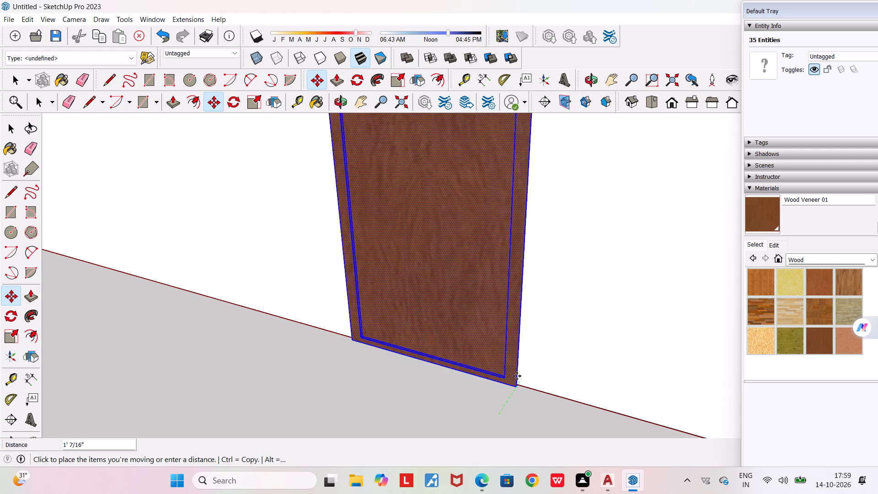
click(518, 375)
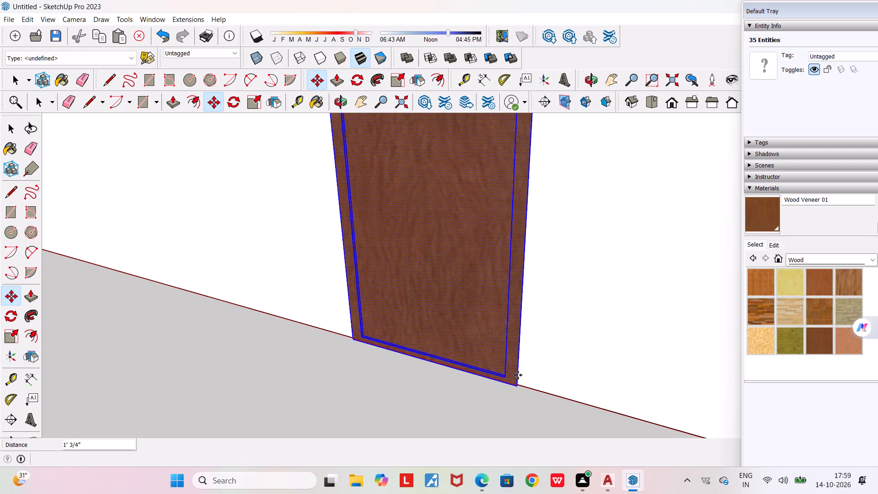
middle_drag(518, 375, 418, 415)
scroll(418, 415, down, 8)
middle_drag(468, 390, 252, 387)
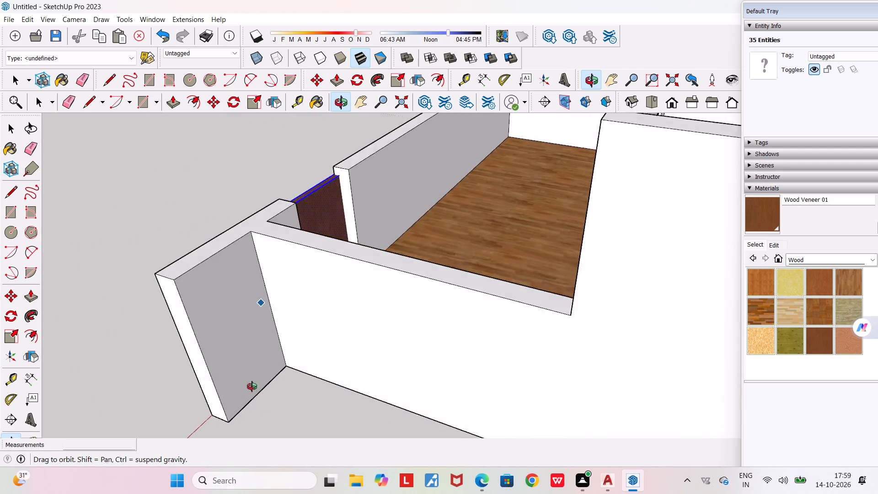
Narrow the entrance door along the red axis to about 0.97 from one side edge and about 0.98 from the other.
middle_drag(252, 387, 597, 381)
scroll(538, 401, up, 4)
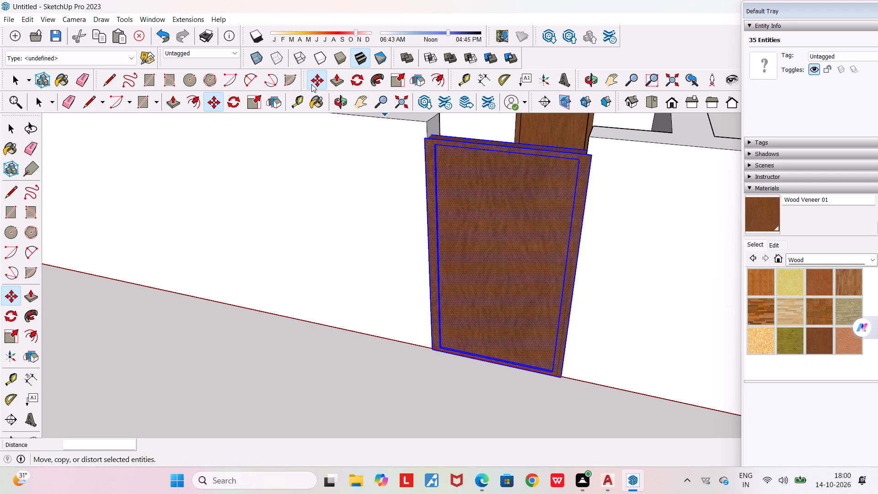
click(395, 86)
middle_drag(587, 247, 596, 310)
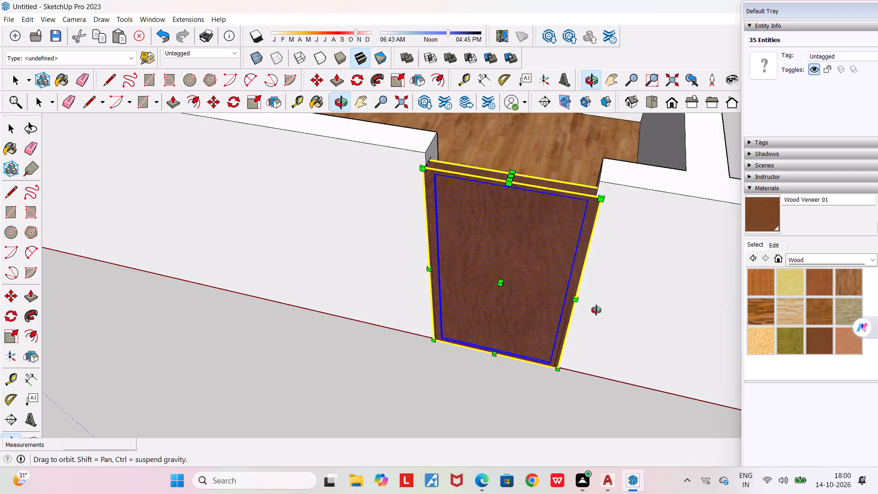
middle_drag(596, 310, 597, 324)
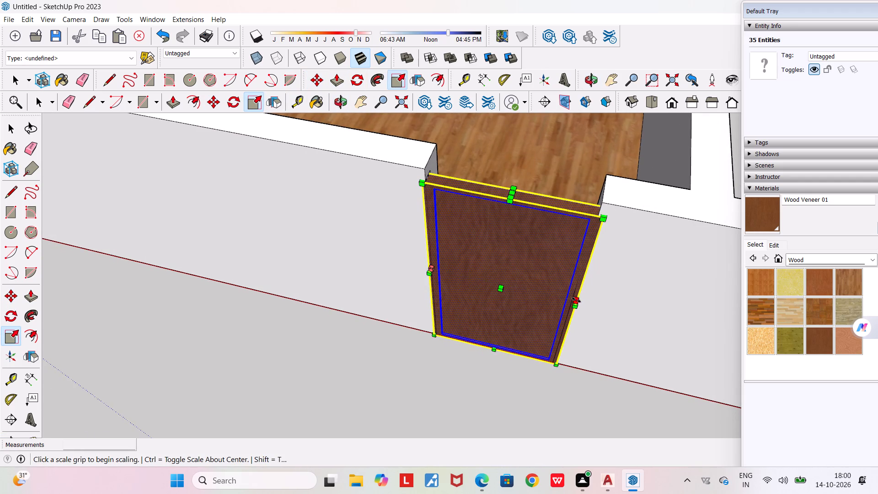
drag(577, 300, 571, 297)
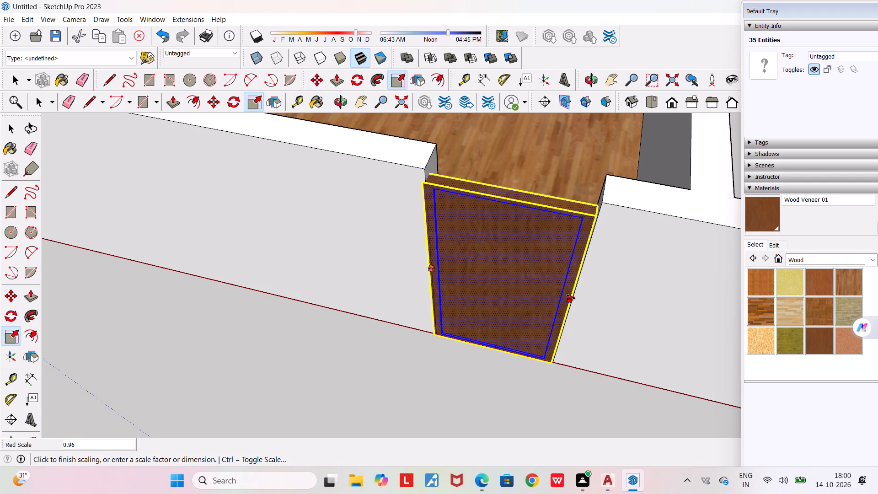
drag(571, 297, 570, 297)
drag(570, 297, 572, 297)
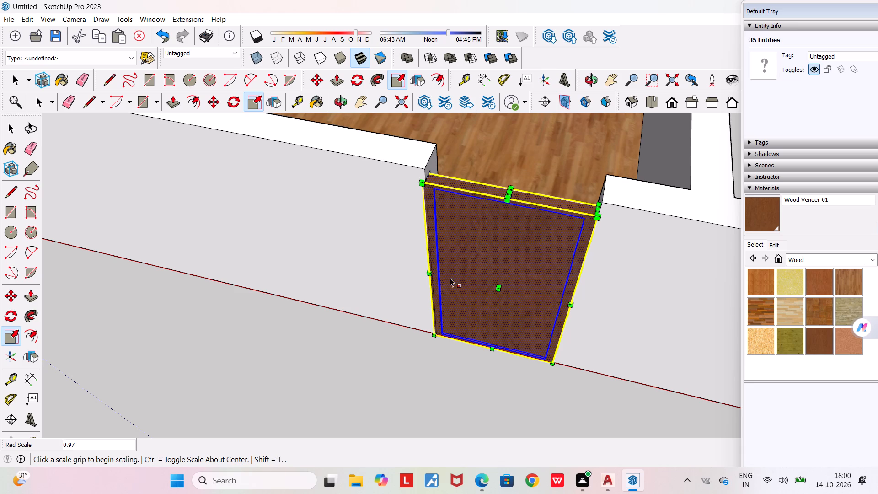
click(433, 264)
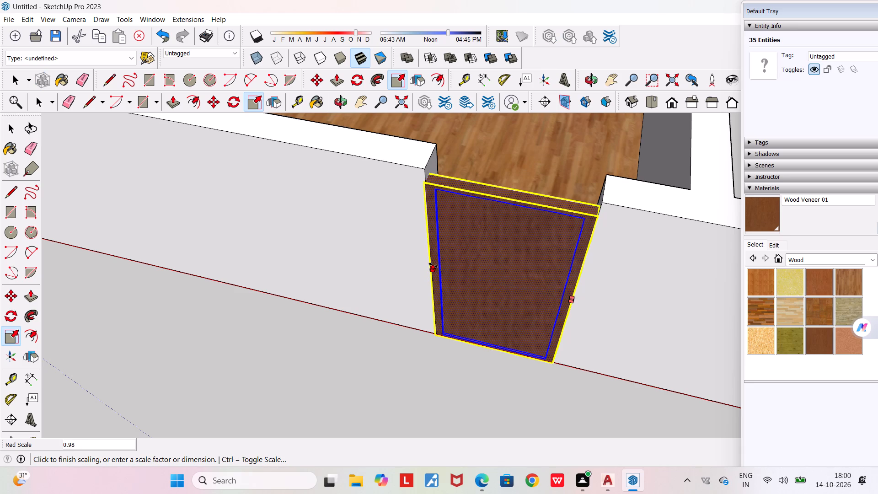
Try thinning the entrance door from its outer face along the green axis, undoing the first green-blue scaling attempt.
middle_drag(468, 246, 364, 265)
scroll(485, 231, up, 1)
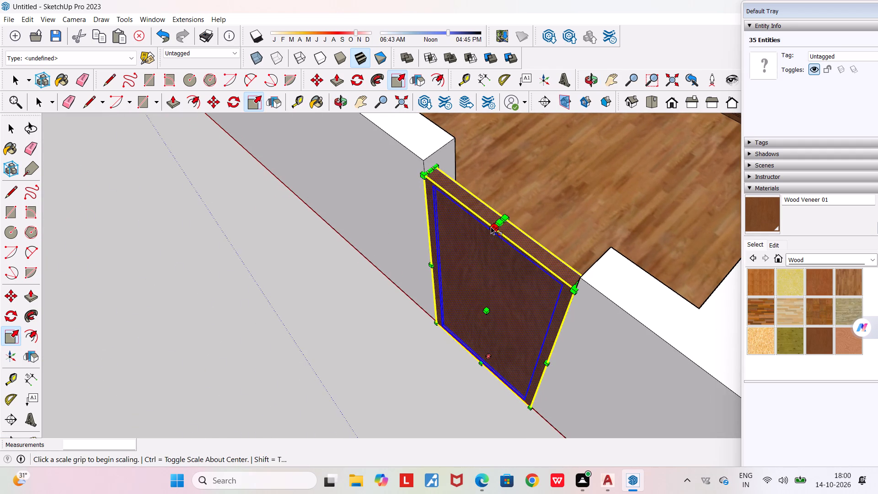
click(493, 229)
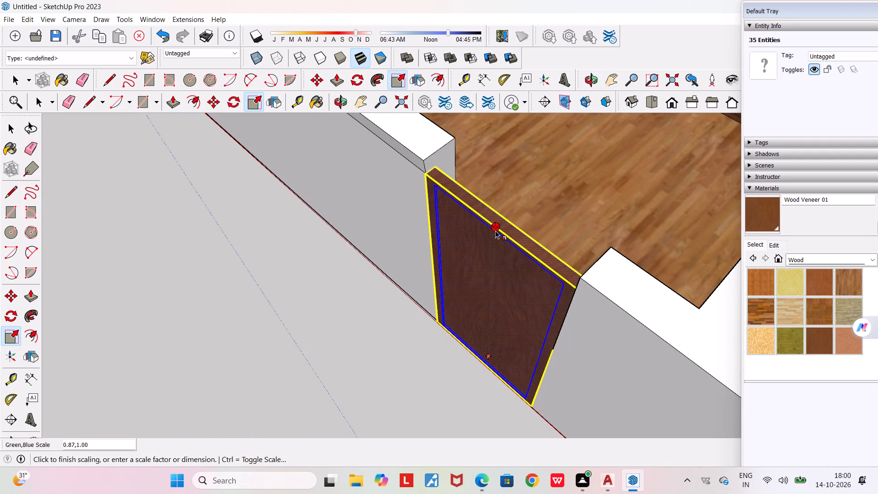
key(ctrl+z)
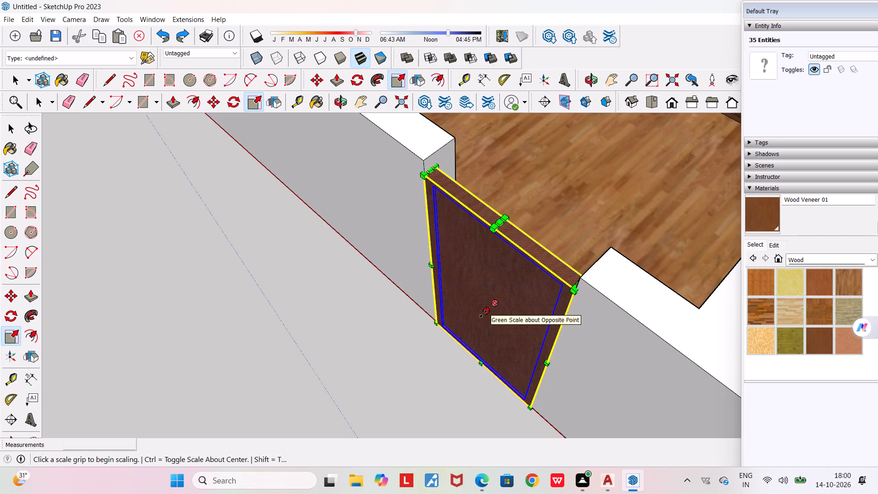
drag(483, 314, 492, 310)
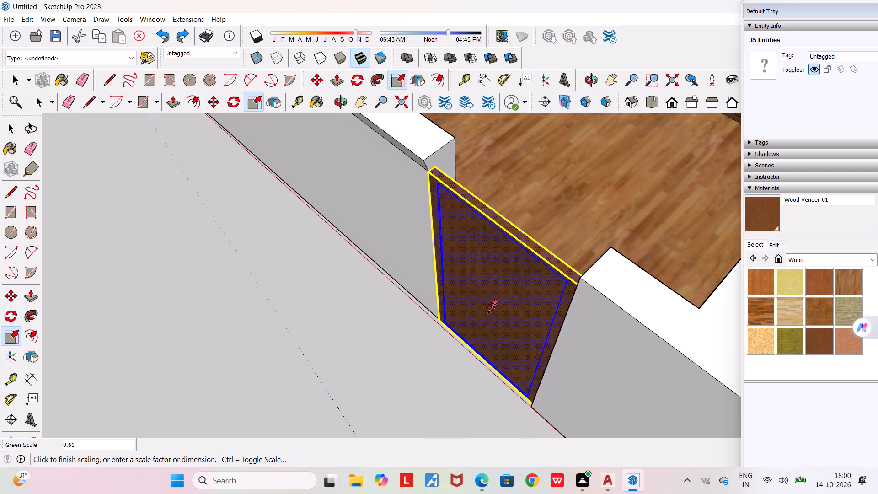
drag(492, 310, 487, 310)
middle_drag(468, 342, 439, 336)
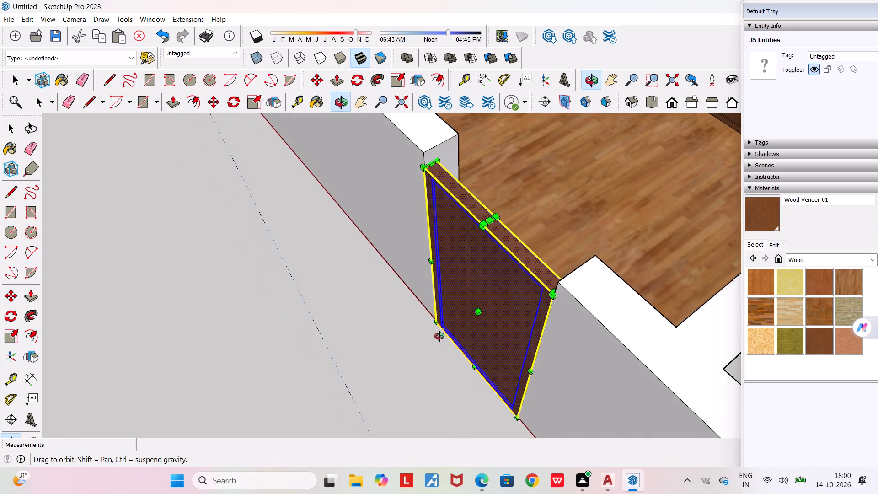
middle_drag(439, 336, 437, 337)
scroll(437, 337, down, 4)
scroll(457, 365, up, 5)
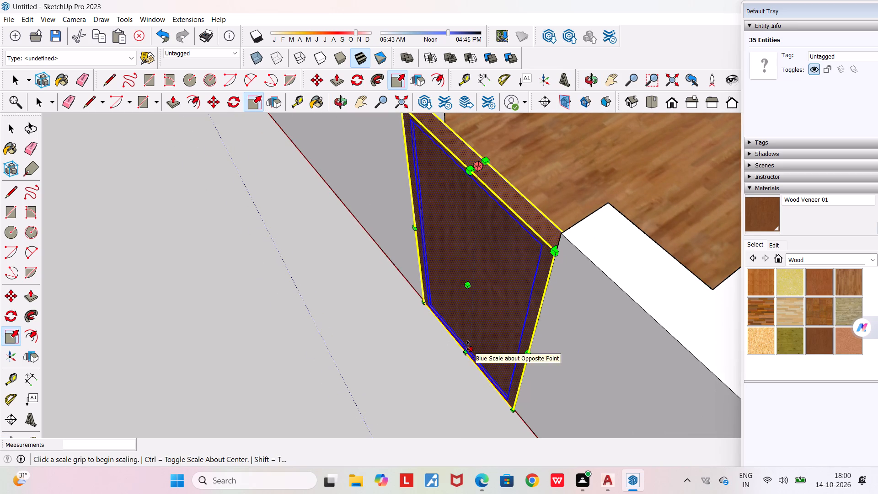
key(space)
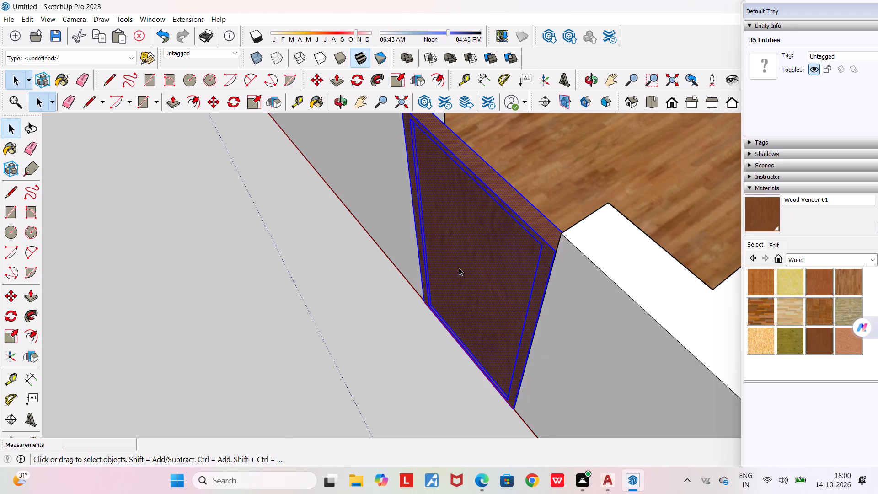
Deselect the entrance door and examine the whole house model from all sides, including the rooms, doors, windows and furniture.
scroll(459, 268, down, 19)
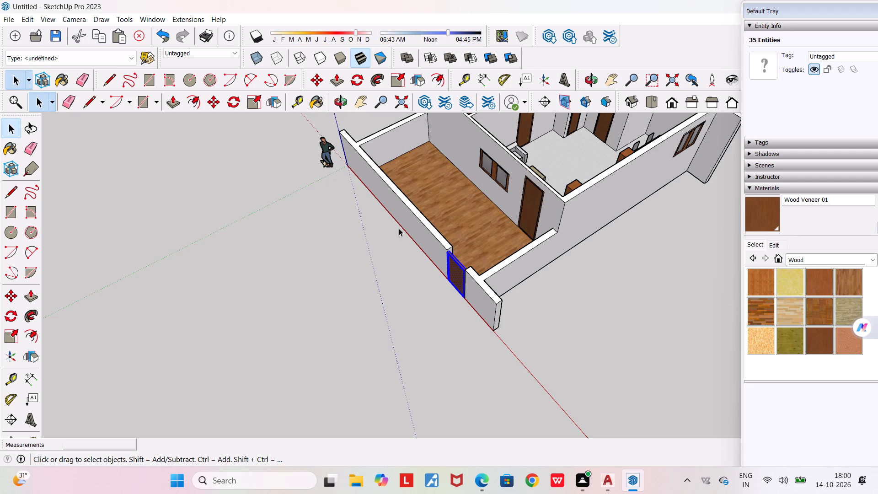
scroll(474, 309, down, 4)
scroll(473, 286, up, 9)
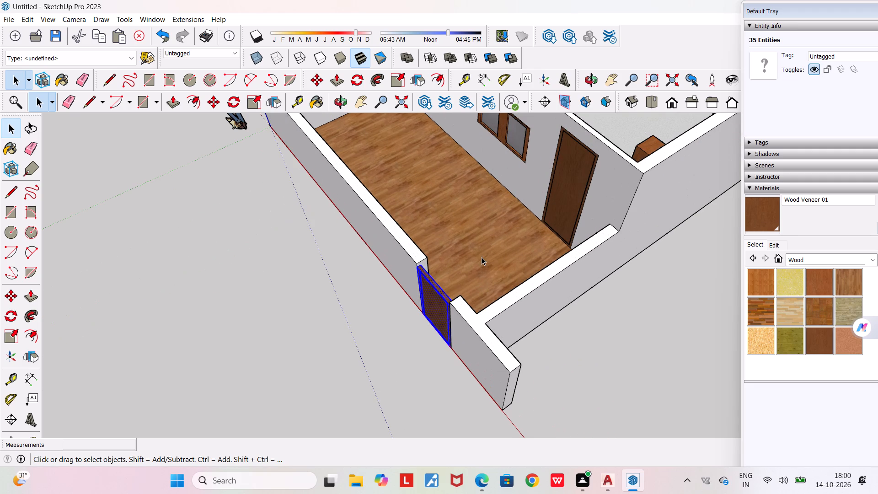
key(space)
click(389, 371)
scroll(444, 342, down, 11)
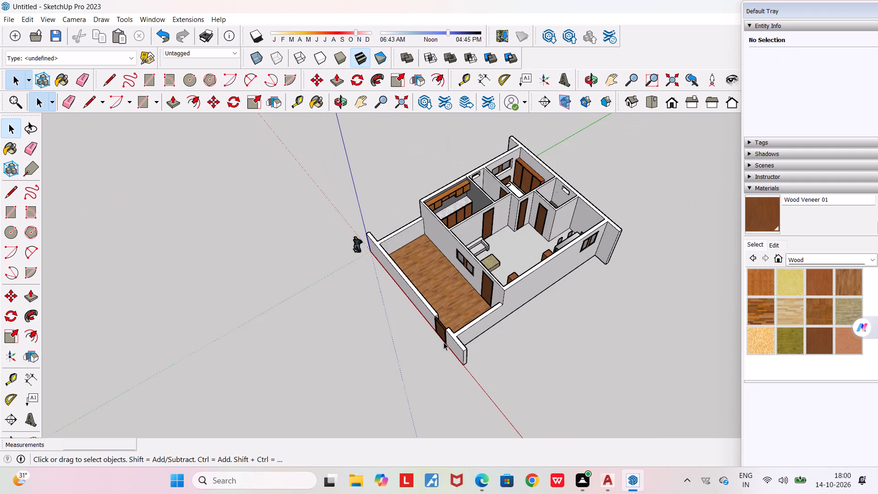
scroll(560, 193, up, 6)
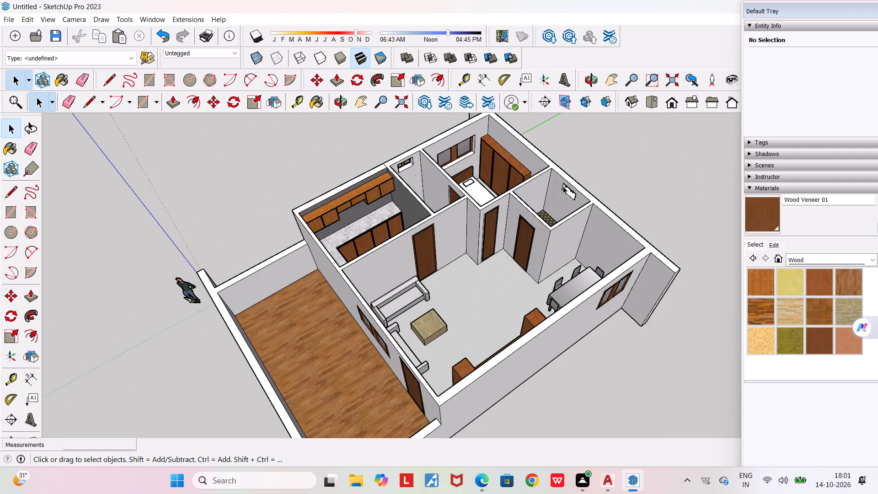
scroll(563, 186, up, 4)
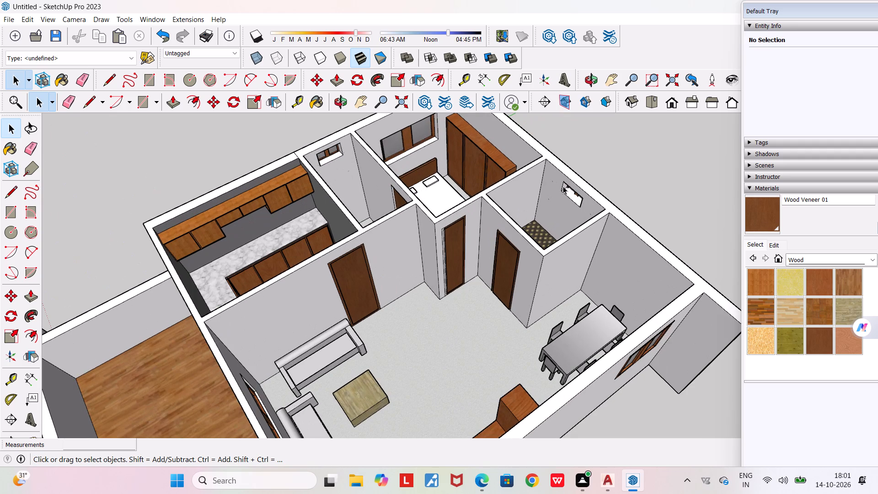
scroll(563, 186, down, 2)
scroll(563, 186, up, 2)
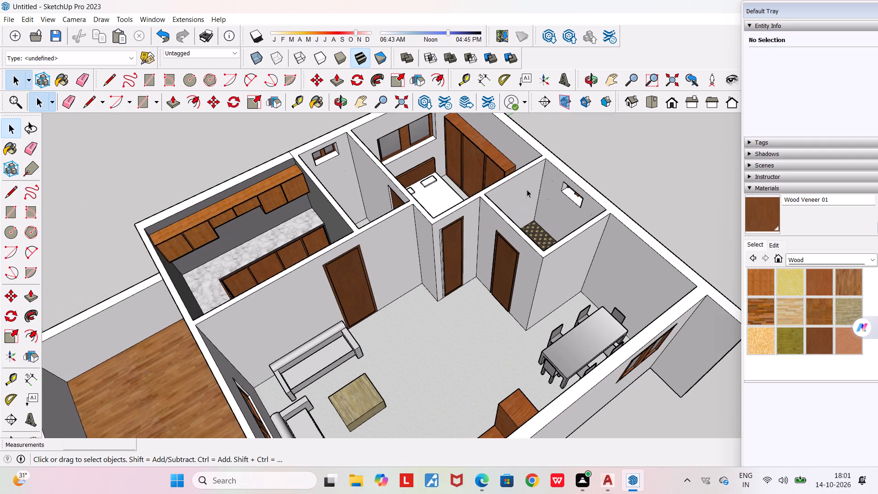
scroll(460, 284, down, 3)
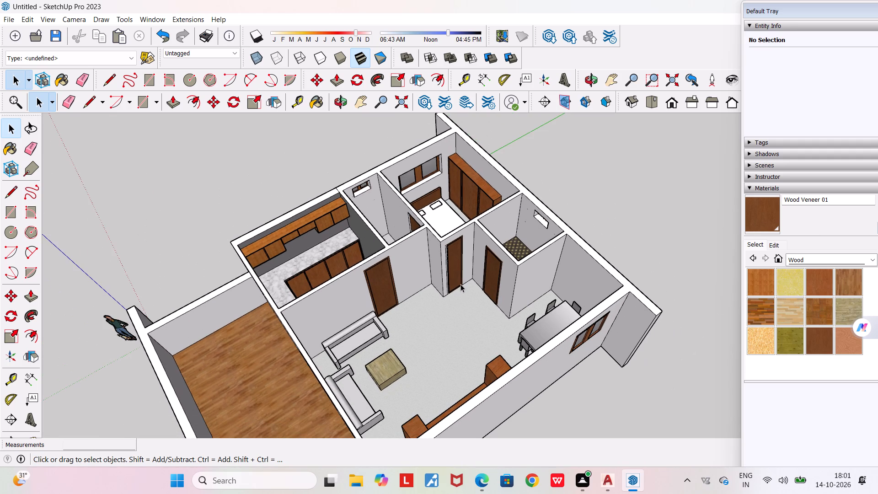
middle_drag(436, 338, 604, 373)
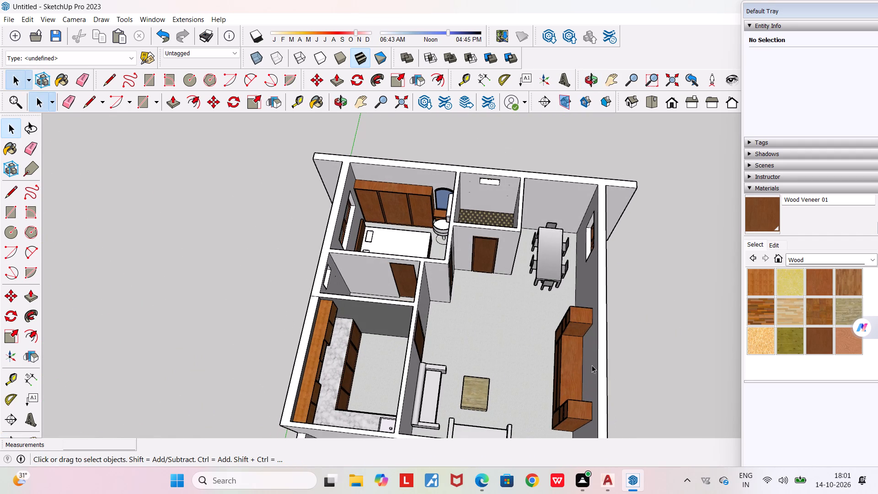
scroll(515, 333, down, 2)
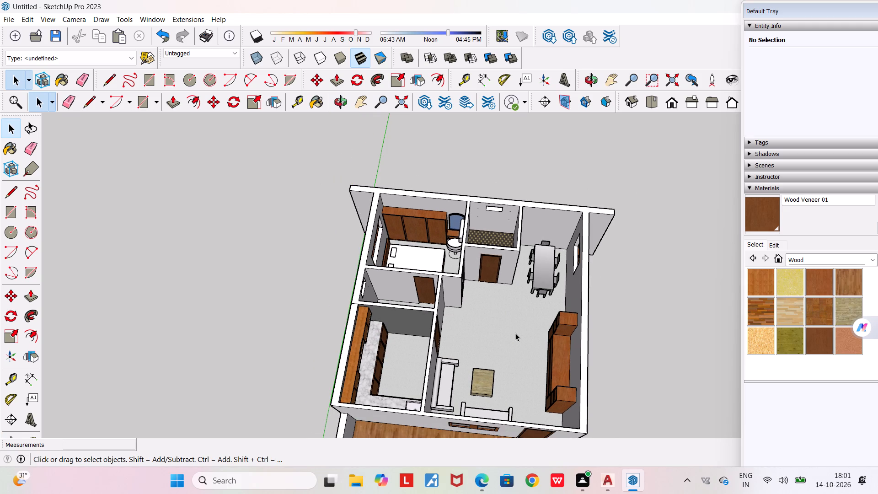
scroll(515, 333, down, 3)
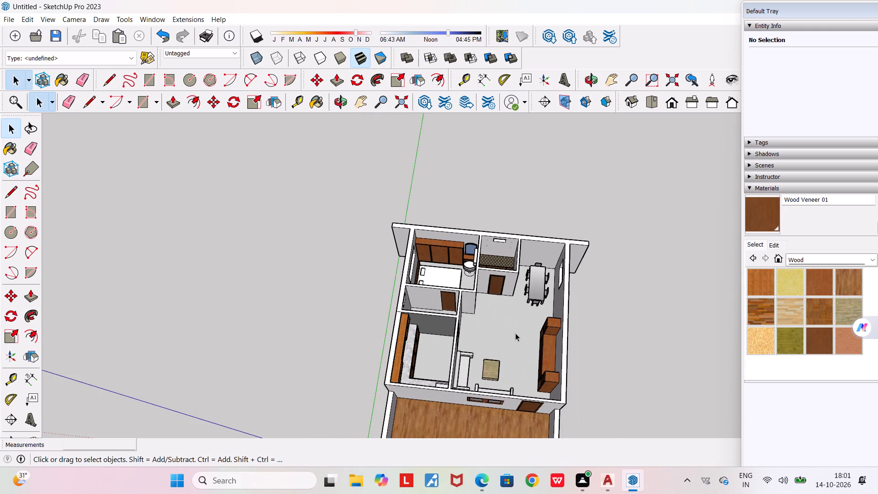
scroll(515, 333, up, 4)
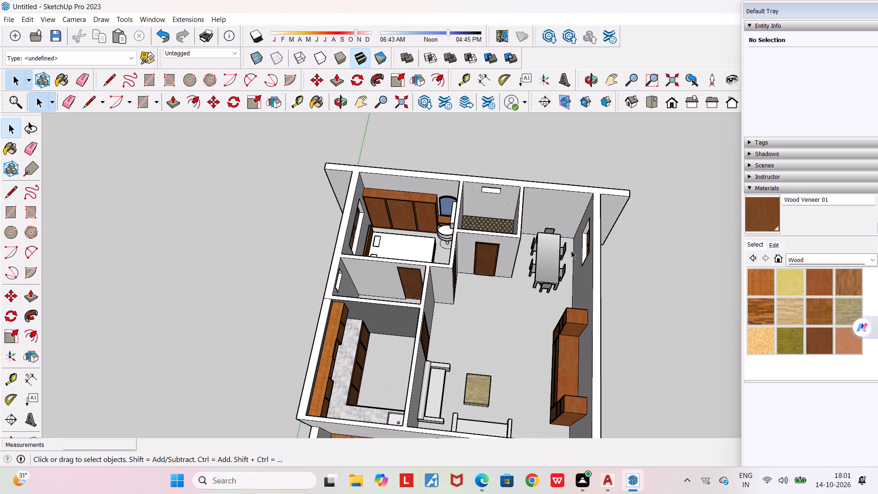
scroll(463, 323, down, 4)
scroll(466, 349, up, 4)
middle_drag(460, 346, 299, 337)
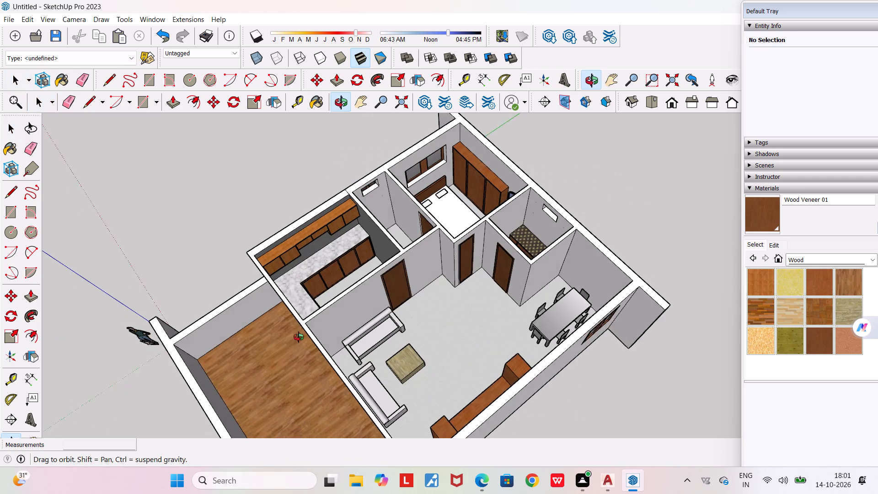
middle_drag(299, 337, 291, 337)
scroll(297, 280, up, 3)
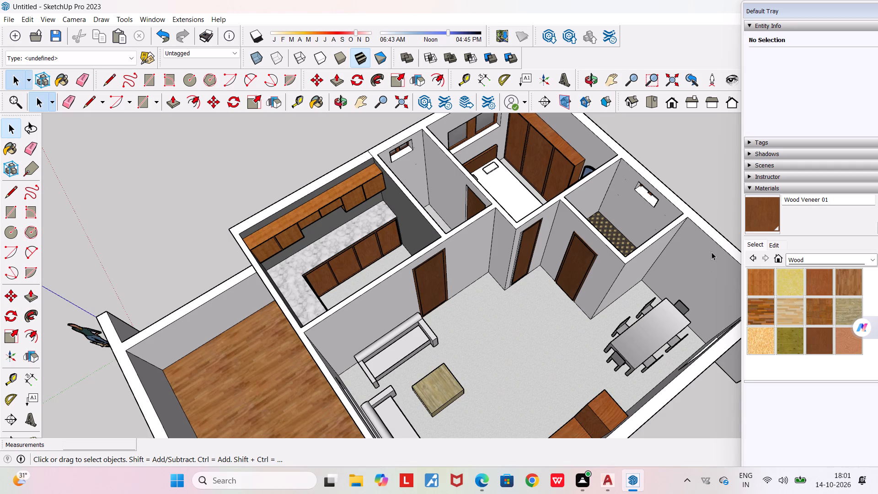
scroll(602, 238, down, 5)
middle_drag(571, 308, 516, 314)
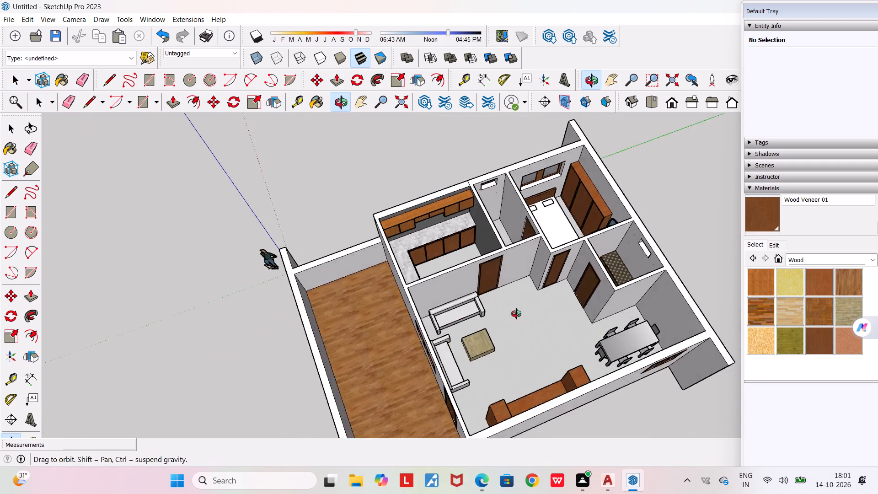
middle_drag(516, 314, 334, 312)
middle_drag(428, 278, 428, 314)
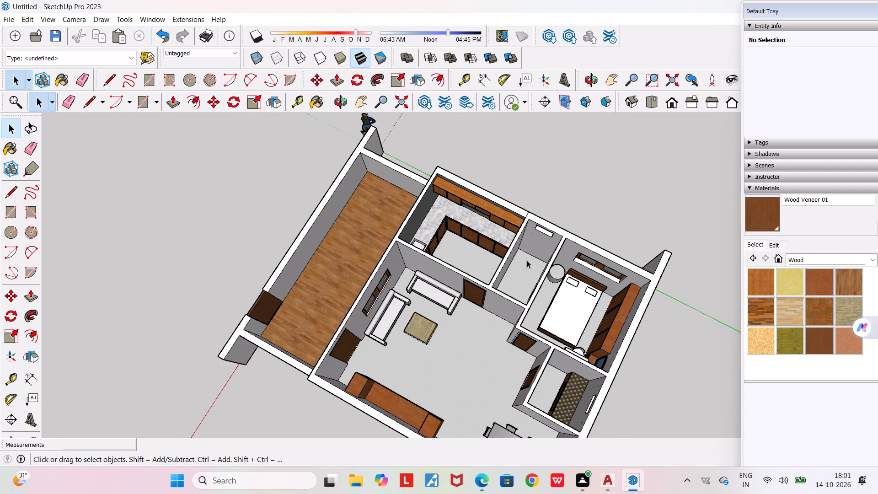
scroll(527, 260, down, 3)
middle_drag(540, 319, 616, 262)
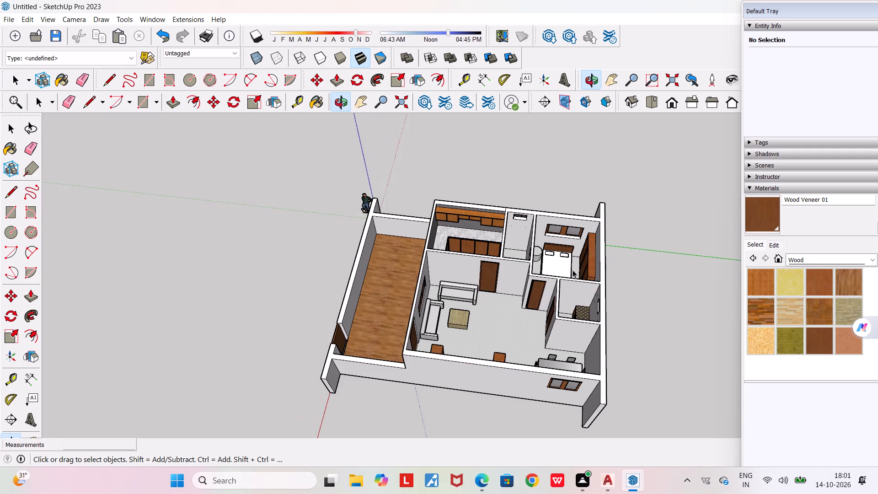
scroll(543, 297, up, 2)
middle_drag(549, 312, 624, 308)
scroll(618, 316, up, 2)
middle_drag(608, 311, 472, 358)
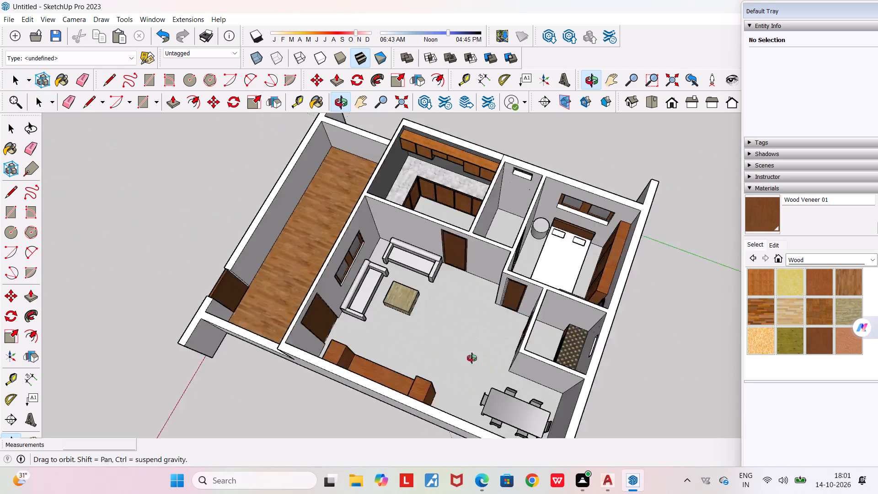
middle_drag(472, 358, 286, 354)
middle_drag(353, 315, 182, 277)
scroll(182, 277, down, 3)
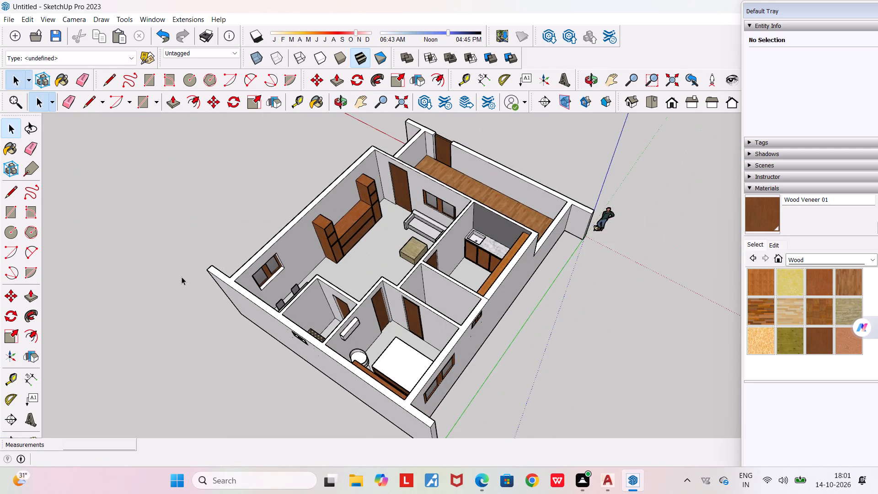
middle_drag(333, 370, 177, 344)
middle_drag(362, 296, 329, 354)
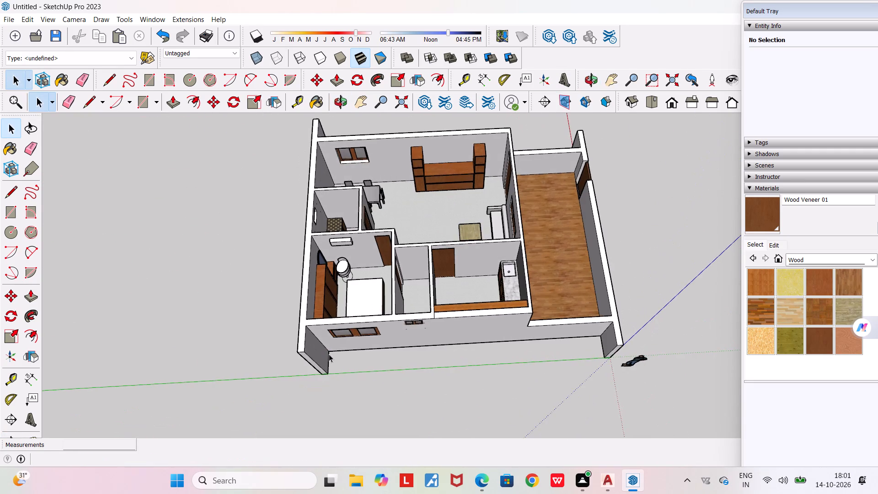
scroll(434, 268, up, 3)
middle_drag(434, 269, 277, 314)
middle_drag(459, 272, 267, 265)
scroll(267, 265, down, 3)
middle_drag(591, 342, 535, 346)
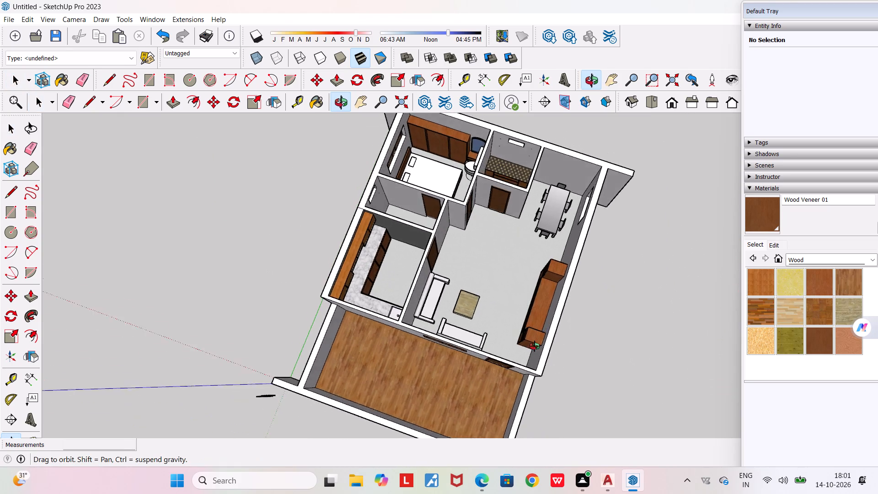
middle_drag(535, 346, 483, 343)
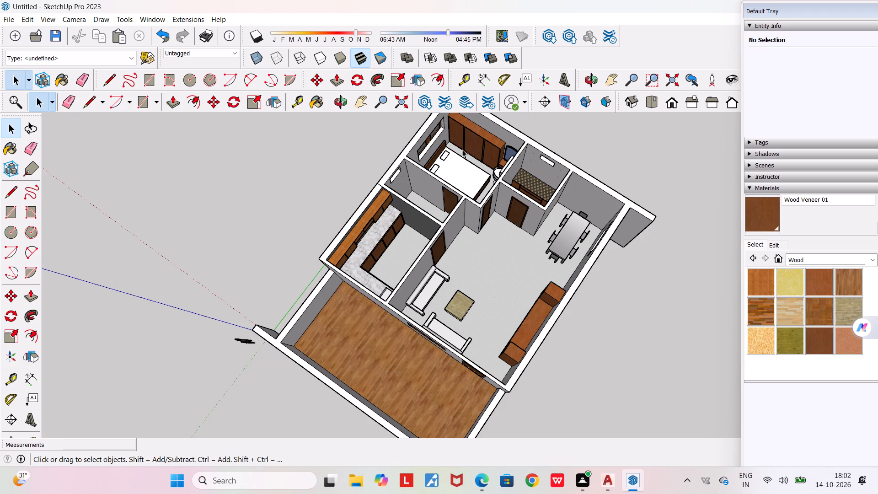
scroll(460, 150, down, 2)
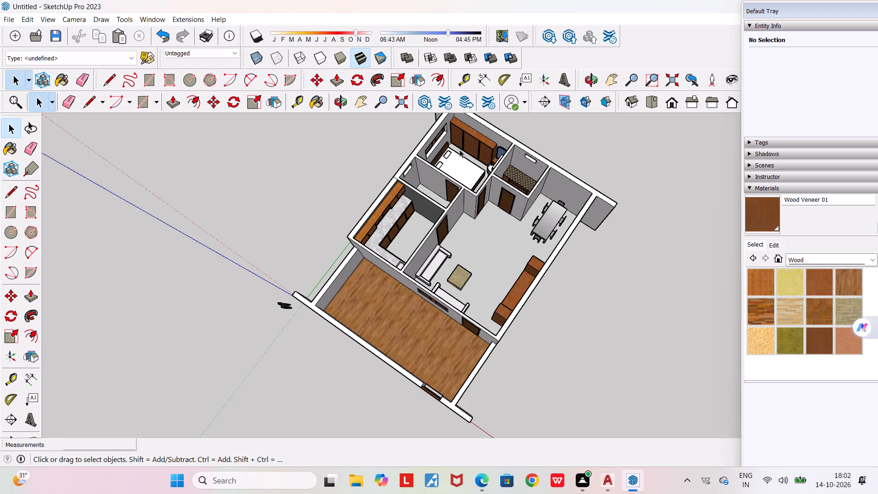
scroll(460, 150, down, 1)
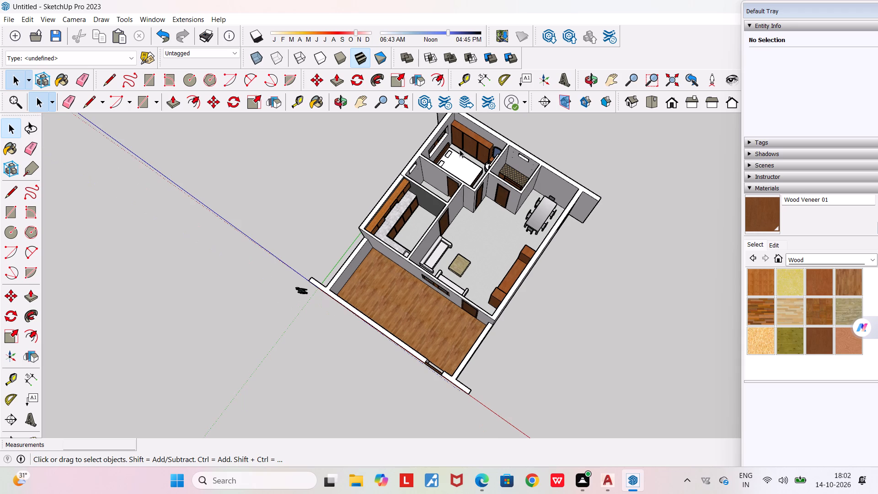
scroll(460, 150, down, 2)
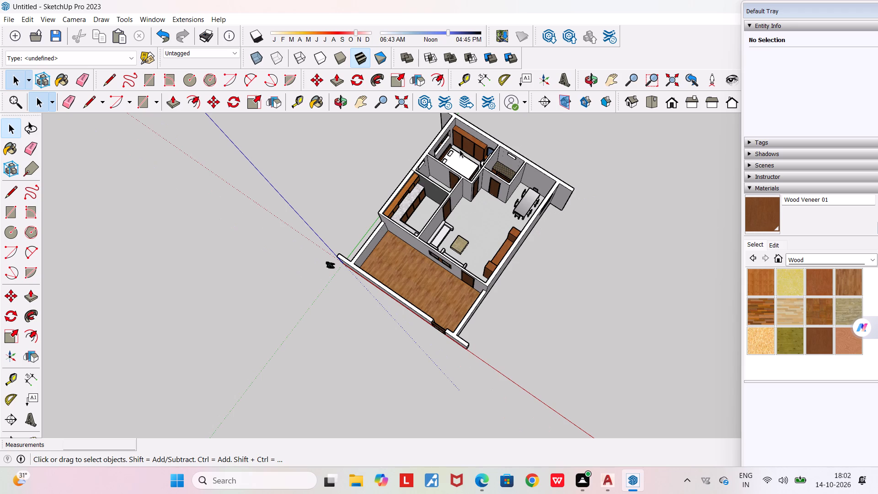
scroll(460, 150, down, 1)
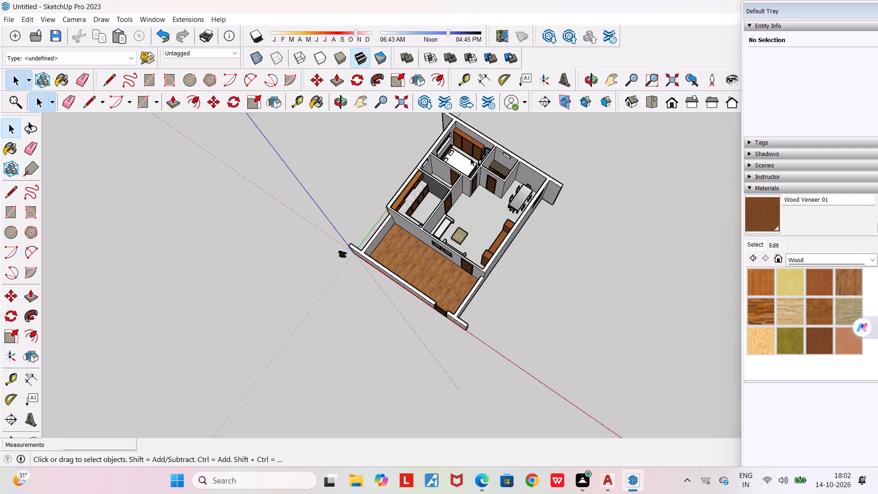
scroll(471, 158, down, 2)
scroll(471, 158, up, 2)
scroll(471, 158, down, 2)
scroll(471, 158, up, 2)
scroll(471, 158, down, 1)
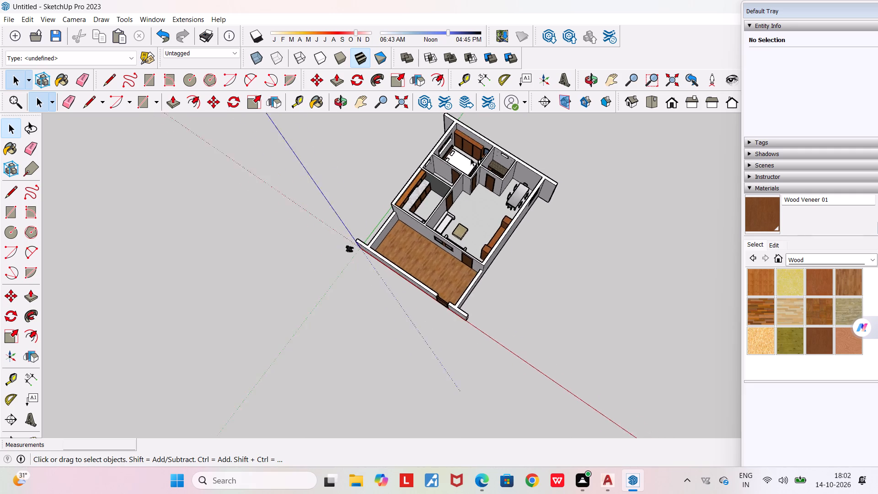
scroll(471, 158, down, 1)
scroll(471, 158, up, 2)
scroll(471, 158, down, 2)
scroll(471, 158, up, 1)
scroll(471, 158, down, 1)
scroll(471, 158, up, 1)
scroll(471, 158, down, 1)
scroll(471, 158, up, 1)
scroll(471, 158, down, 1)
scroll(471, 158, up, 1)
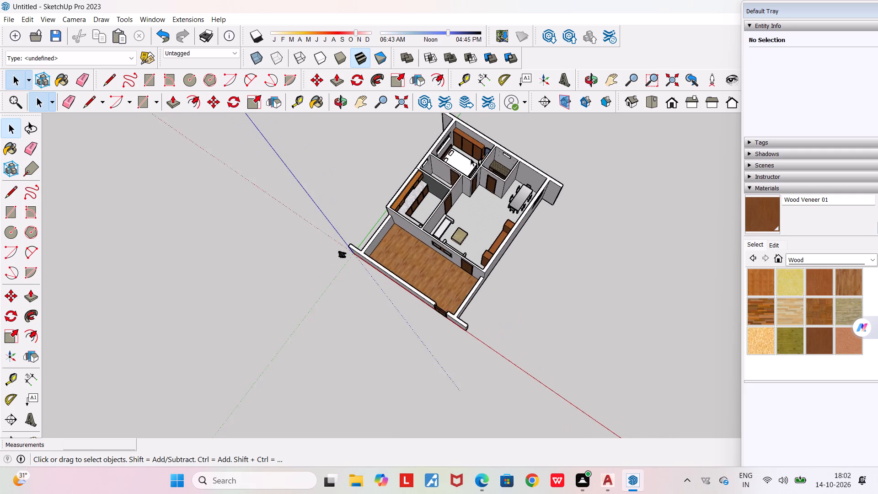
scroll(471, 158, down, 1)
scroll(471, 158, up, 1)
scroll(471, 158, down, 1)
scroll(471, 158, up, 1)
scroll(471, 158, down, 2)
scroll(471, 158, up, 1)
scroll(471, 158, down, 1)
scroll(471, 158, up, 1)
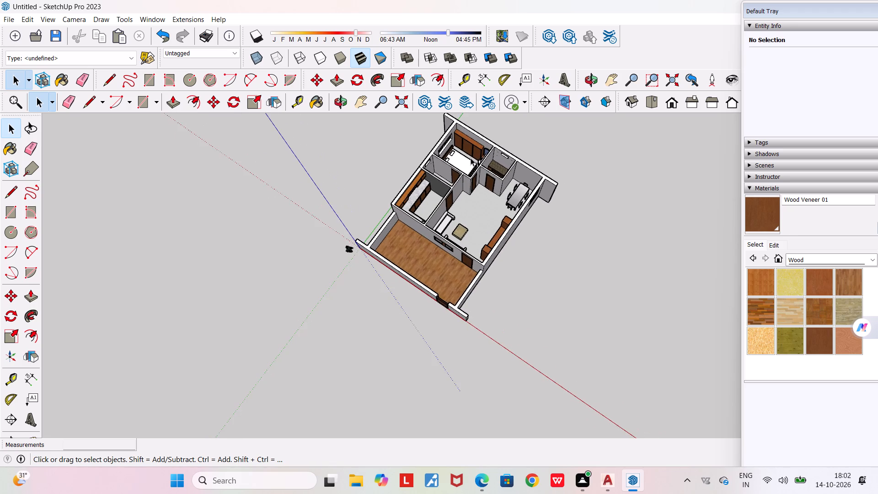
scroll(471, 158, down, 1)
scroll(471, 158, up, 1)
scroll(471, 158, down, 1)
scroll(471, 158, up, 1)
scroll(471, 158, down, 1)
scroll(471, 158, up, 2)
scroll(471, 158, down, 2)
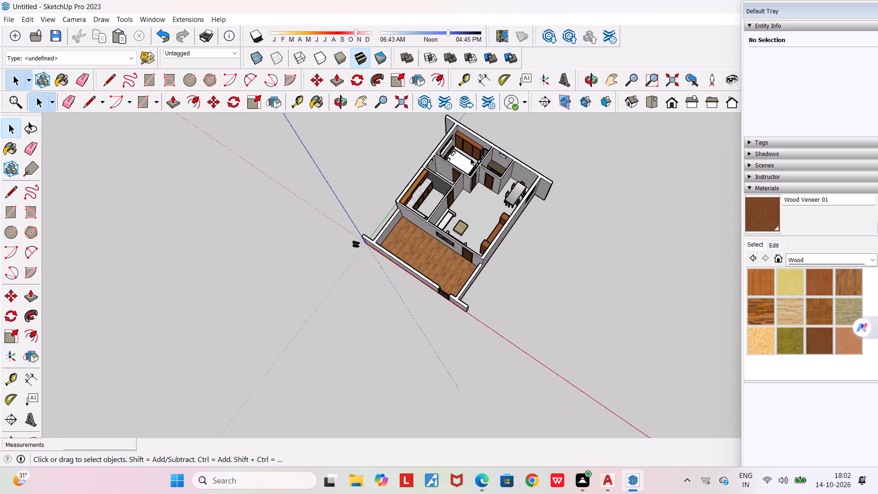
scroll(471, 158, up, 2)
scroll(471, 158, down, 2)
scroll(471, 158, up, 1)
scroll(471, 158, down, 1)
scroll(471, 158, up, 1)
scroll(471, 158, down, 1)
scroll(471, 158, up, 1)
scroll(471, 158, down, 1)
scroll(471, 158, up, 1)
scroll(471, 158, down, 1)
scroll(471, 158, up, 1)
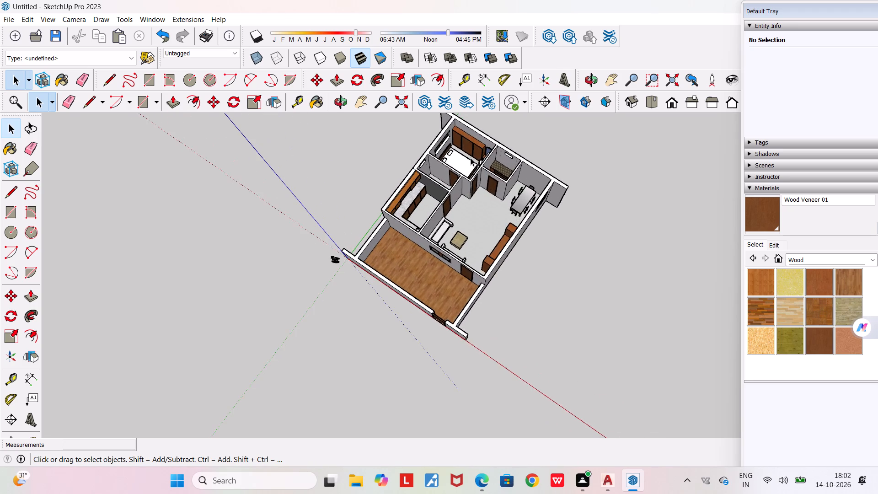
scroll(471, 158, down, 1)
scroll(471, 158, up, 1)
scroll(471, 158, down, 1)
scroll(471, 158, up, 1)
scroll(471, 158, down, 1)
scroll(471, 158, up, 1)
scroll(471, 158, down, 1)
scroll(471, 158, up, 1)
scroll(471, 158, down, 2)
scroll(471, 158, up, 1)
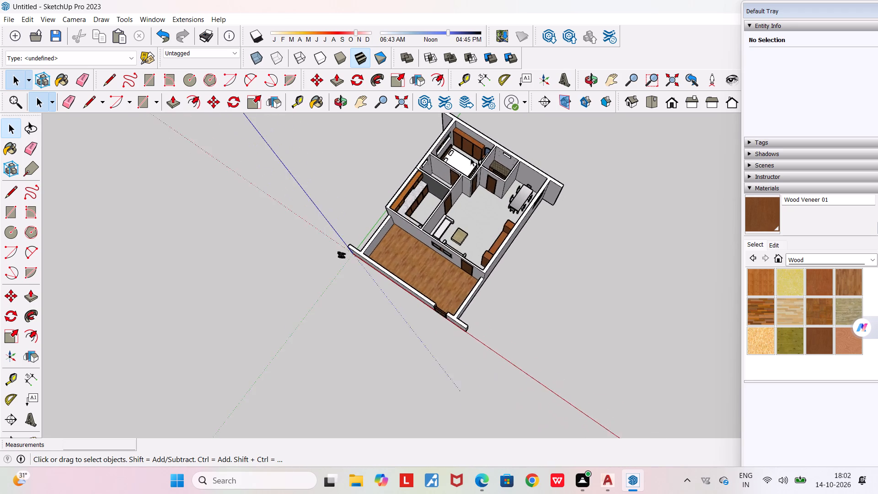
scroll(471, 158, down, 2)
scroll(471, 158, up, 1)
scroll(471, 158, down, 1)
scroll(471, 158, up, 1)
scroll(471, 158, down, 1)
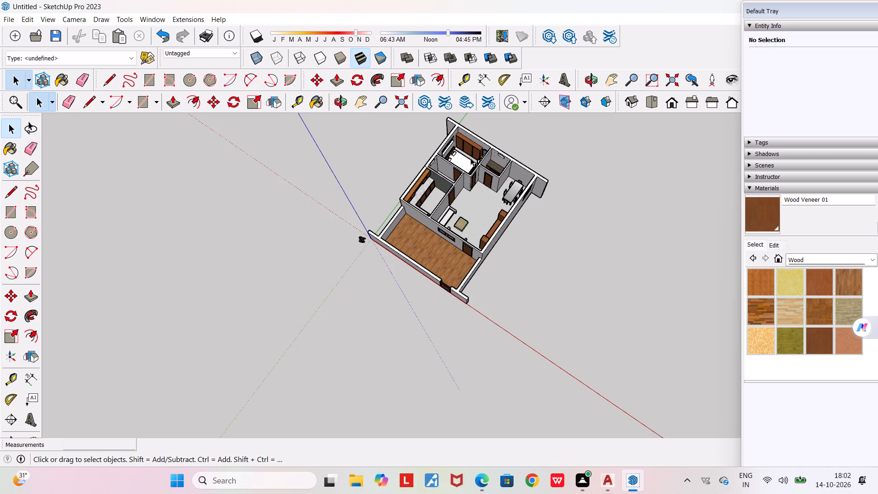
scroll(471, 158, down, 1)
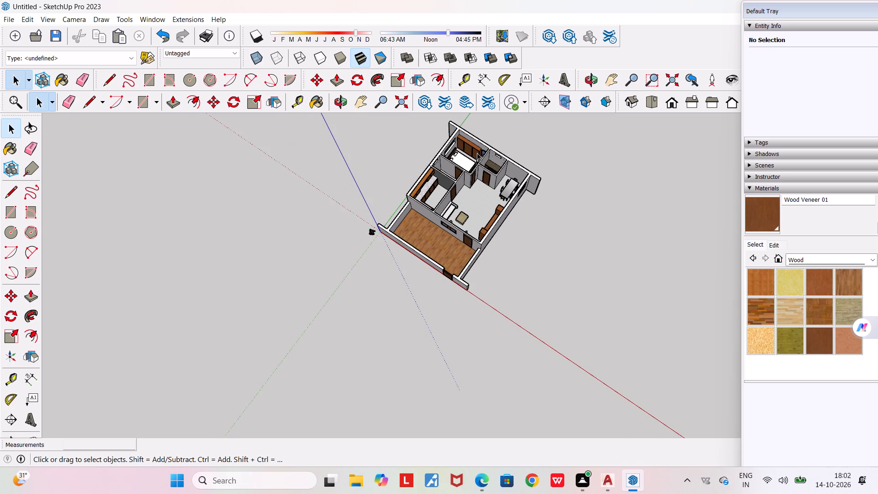
Examine the layout of the whole furnished house from above, including the veranda and all rooms.
scroll(489, 159, up, 5)
middle_drag(487, 158, 473, 177)
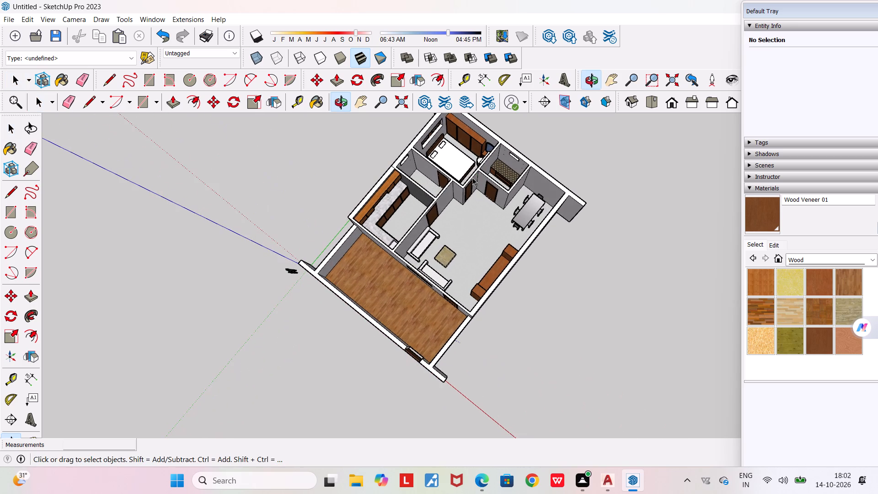
middle_drag(476, 152, 500, 136)
scroll(500, 136, down, 3)
middle_drag(499, 136, 343, 220)
scroll(346, 218, down, 4)
scroll(473, 169, up, 1)
middle_drag(474, 168, 465, 165)
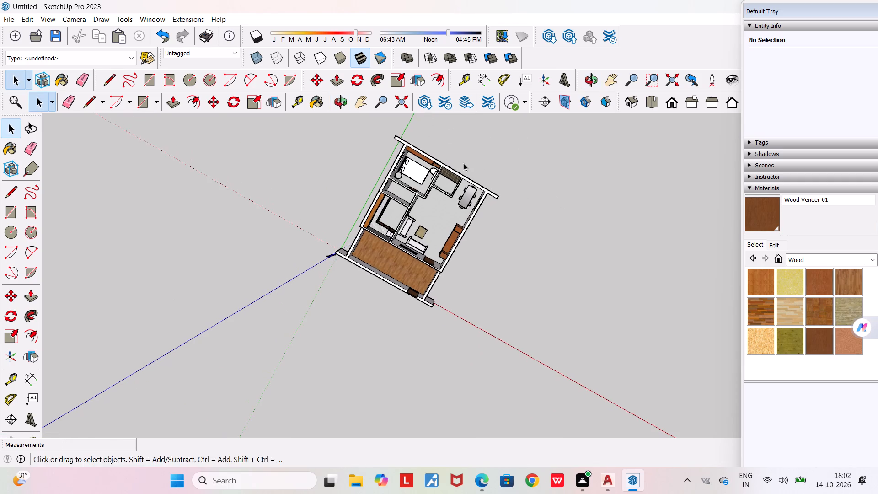
middle_drag(455, 157, 427, 153)
scroll(427, 153, down, 4)
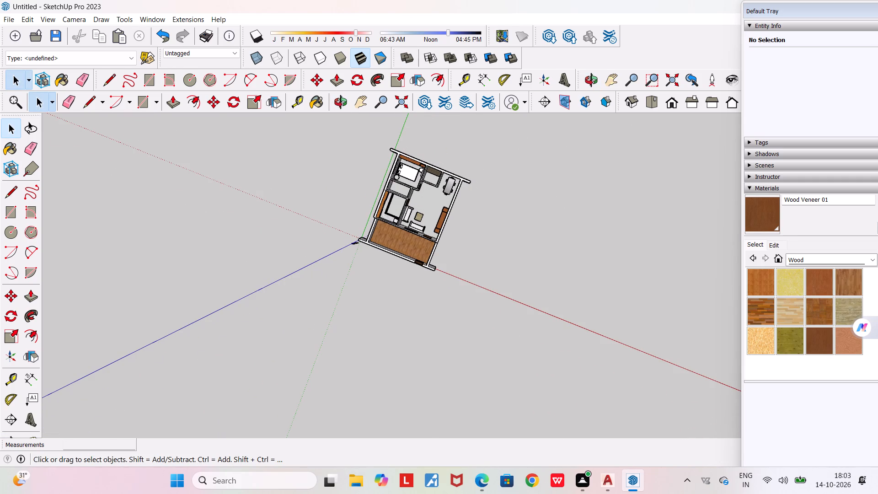
Switch to the top and isometric standard views and examine the kitchen, bedroom, bathroom and living room interiors up close.
click(653, 95)
click(625, 102)
middle_drag(520, 254, 483, 233)
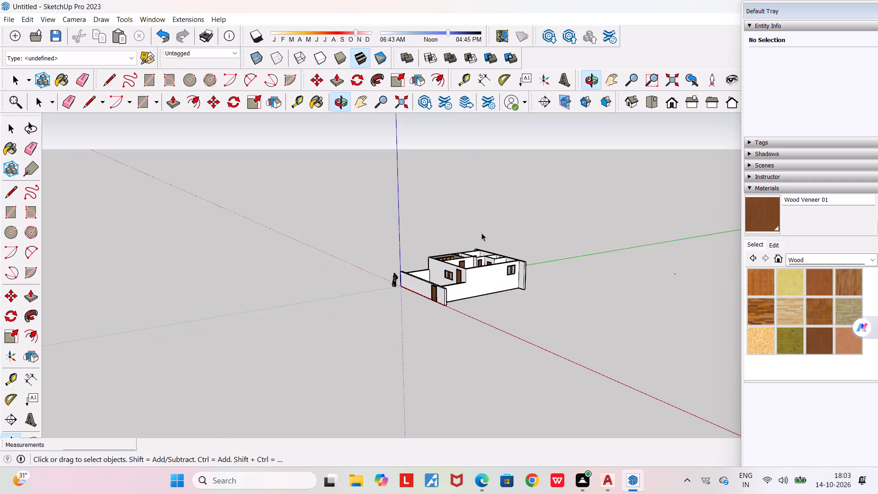
scroll(475, 236, up, 12)
middle_drag(466, 287, 470, 379)
scroll(476, 368, up, 1)
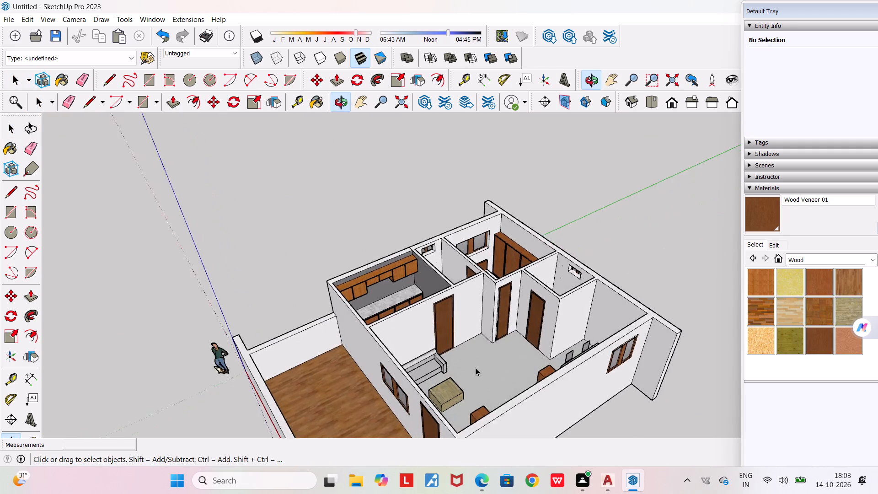
scroll(476, 368, up, 3)
middle_drag(476, 367, 488, 396)
scroll(486, 386, down, 5)
middle_drag(482, 387, 452, 403)
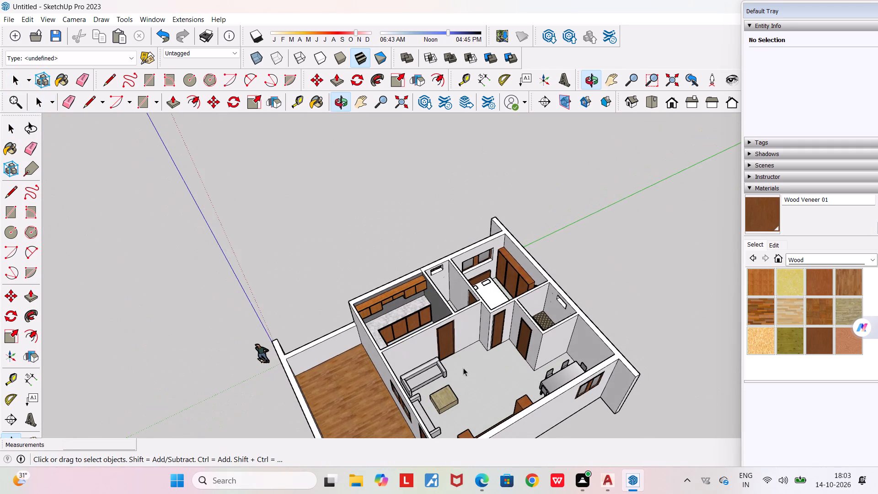
scroll(471, 286, up, 3)
middle_drag(471, 286, 405, 308)
scroll(468, 288, up, 3)
middle_drag(484, 297, 482, 297)
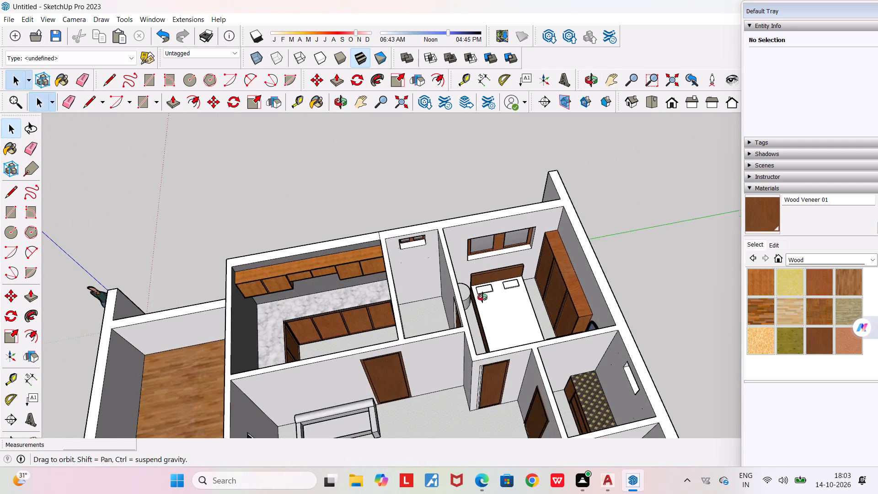
middle_drag(482, 297, 432, 327)
scroll(469, 322, up, 2)
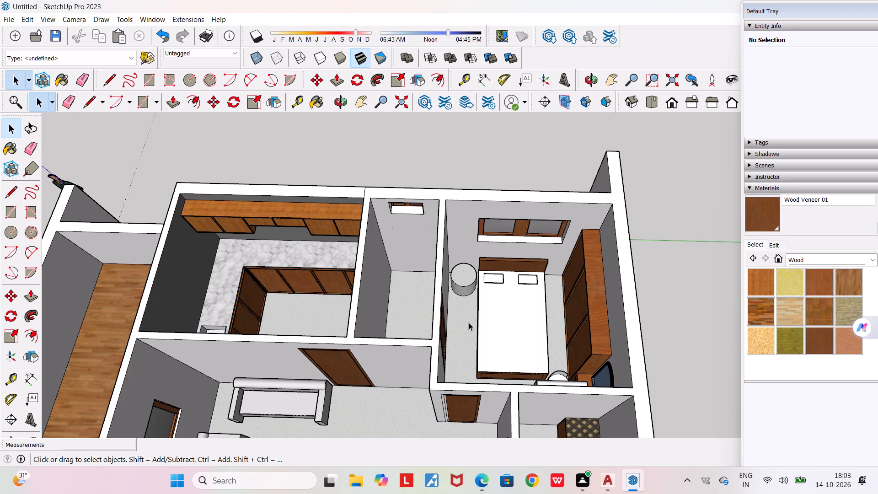
scroll(469, 322, down, 1)
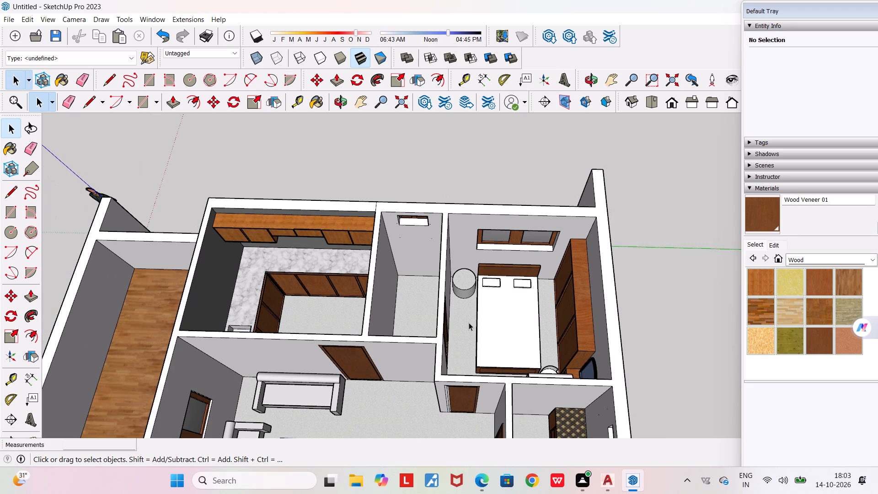
scroll(469, 322, down, 1)
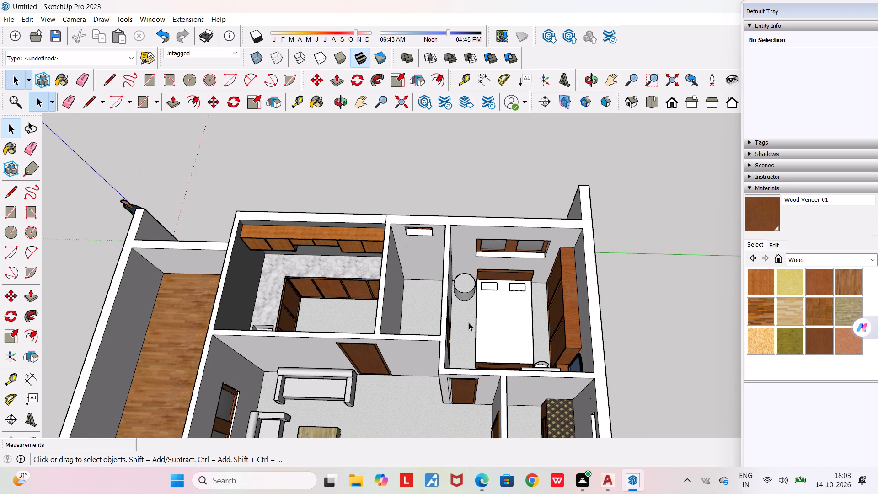
scroll(469, 322, down, 1)
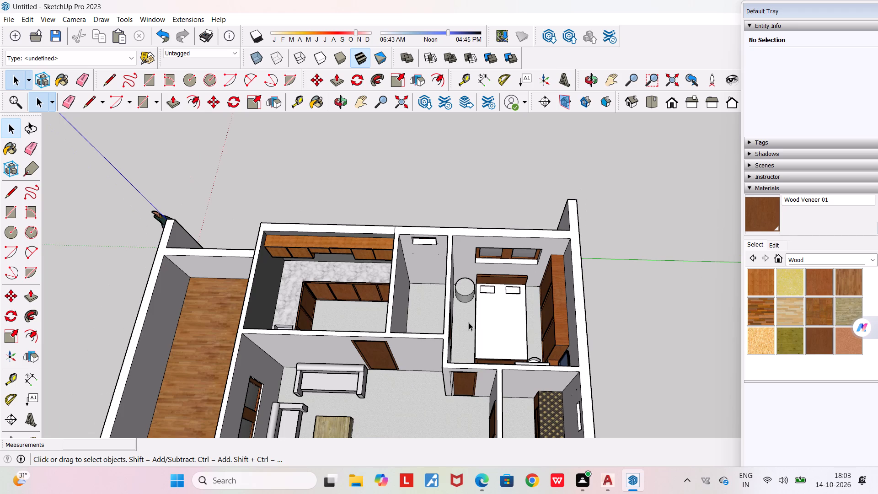
scroll(469, 322, down, 5)
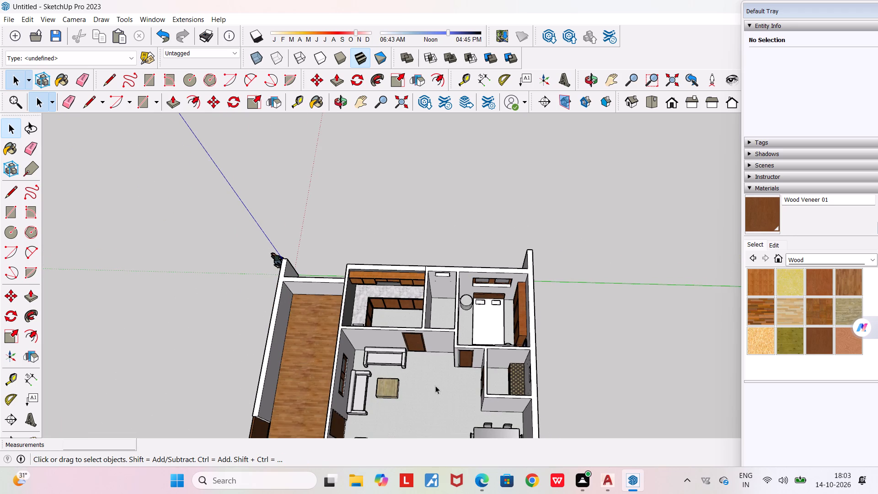
middle_drag(435, 385, 552, 373)
scroll(552, 373, down, 4)
middle_drag(491, 343, 615, 387)
scroll(558, 353, up, 3)
scroll(551, 349, down, 3)
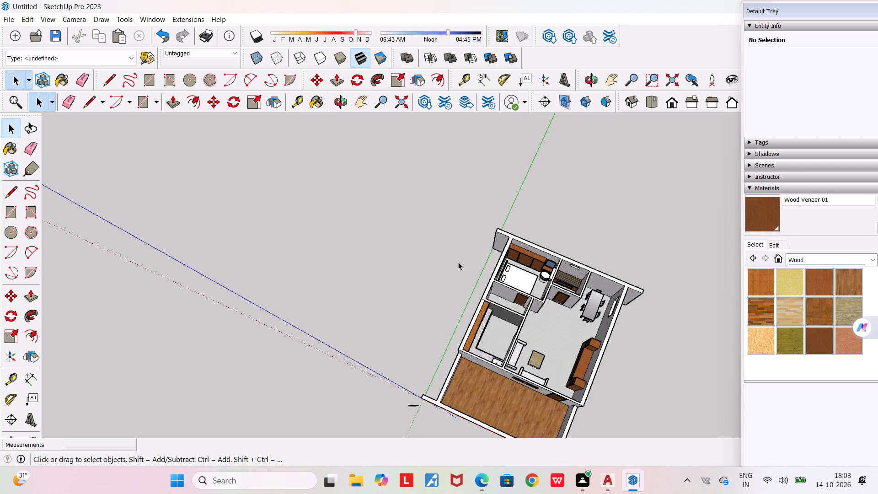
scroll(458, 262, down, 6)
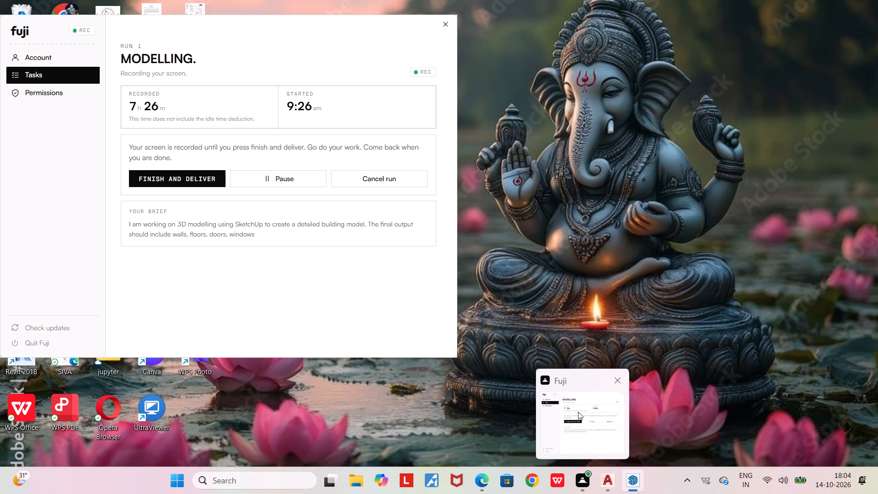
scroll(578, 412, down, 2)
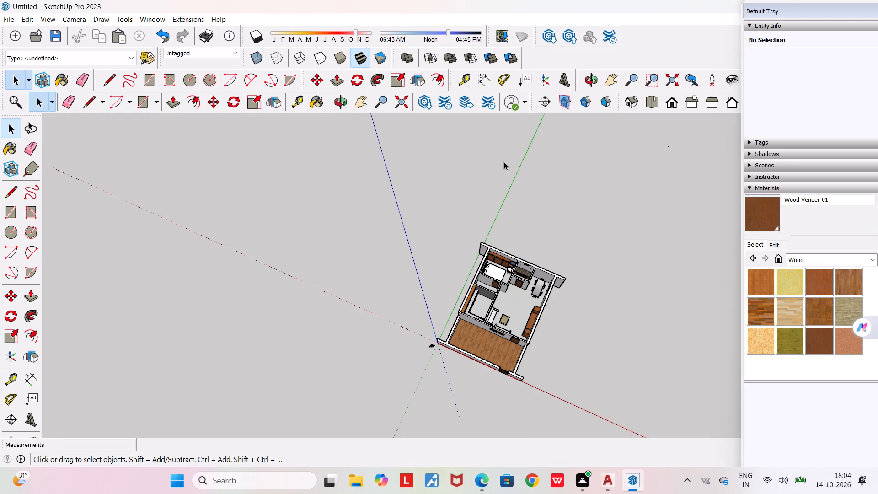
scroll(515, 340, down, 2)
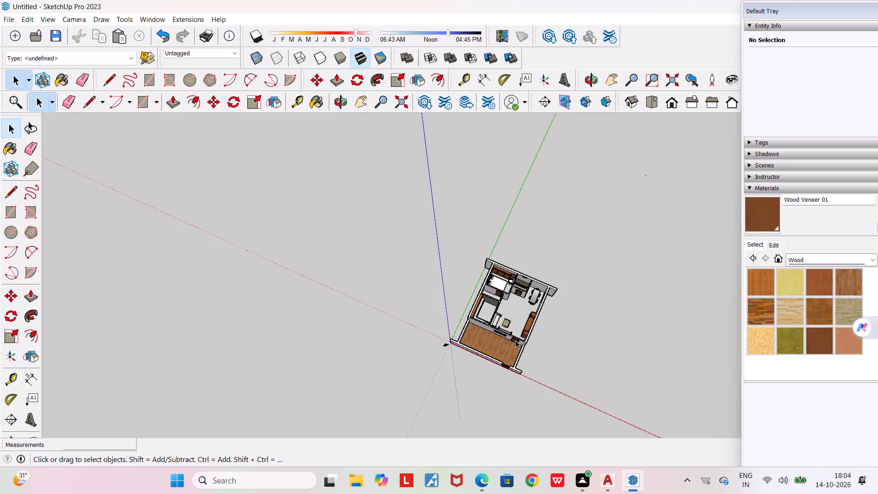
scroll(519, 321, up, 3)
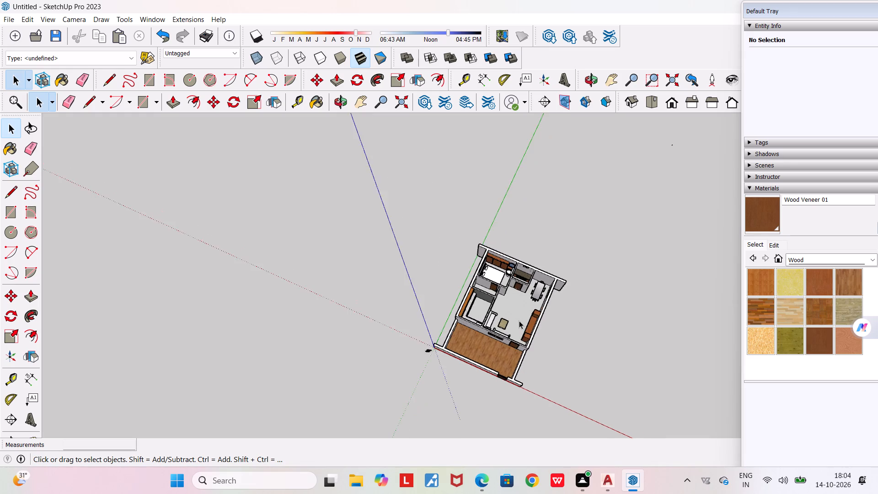
Examine the finished house from the front, side and rear, checking the walls, floors, doors, windows and furniture.
scroll(513, 332, up, 3)
middle_drag(512, 331, 320, 239)
scroll(418, 297, up, 7)
middle_drag(444, 328, 423, 371)
scroll(423, 371, down, 5)
middle_drag(480, 397, 541, 399)
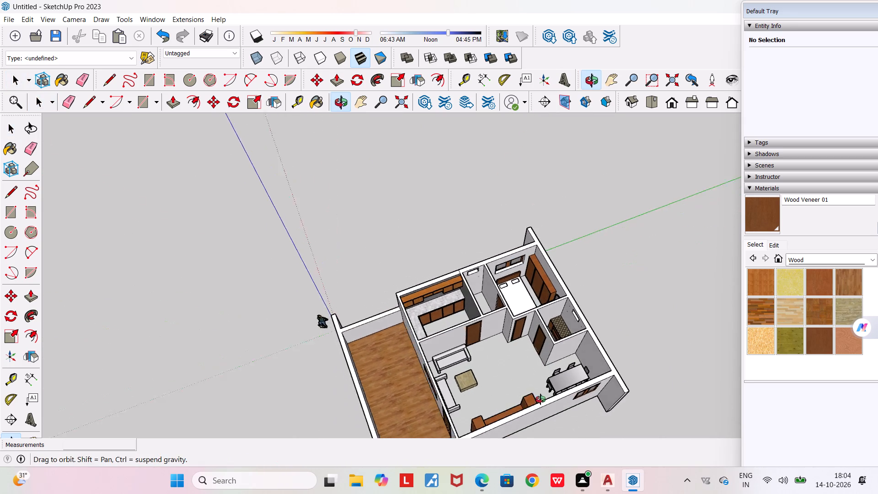
middle_drag(541, 399, 542, 399)
scroll(542, 399, down, 2)
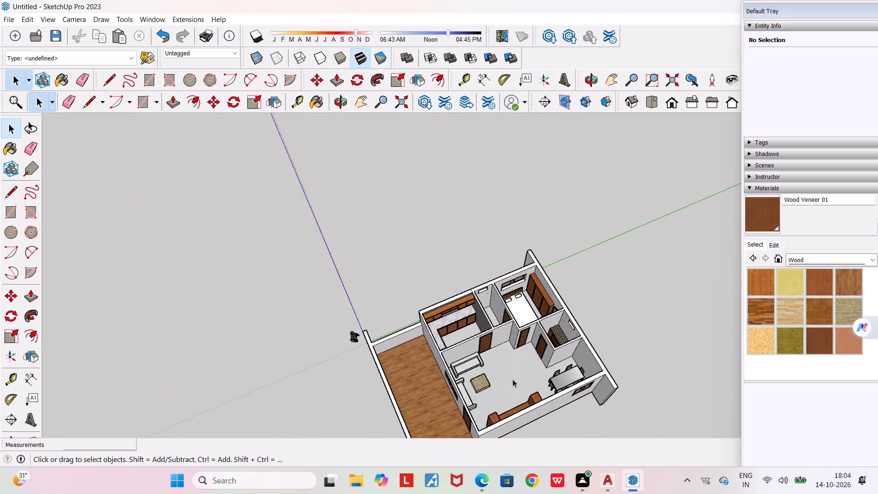
scroll(513, 379, down, 7)
scroll(505, 391, up, 5)
middle_drag(499, 387, 116, 415)
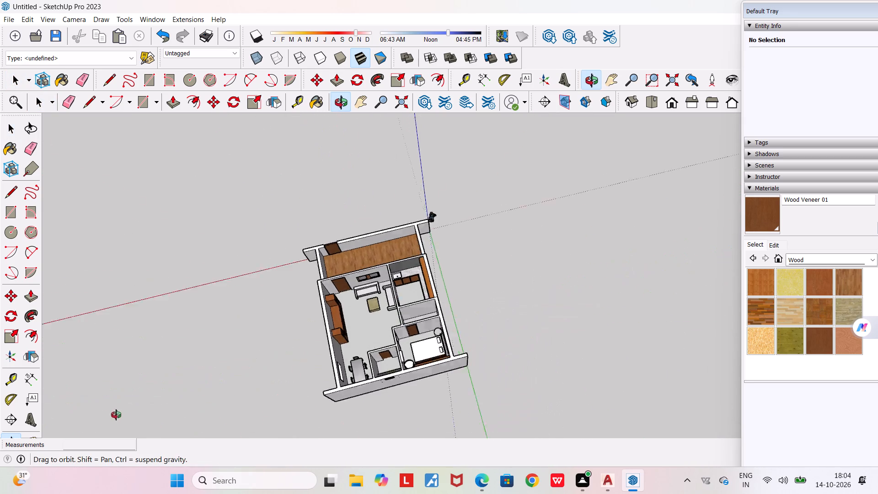
middle_drag(116, 415, 112, 412)
scroll(345, 358, up, 4)
middle_drag(375, 348, 139, 334)
scroll(139, 335, down, 2)
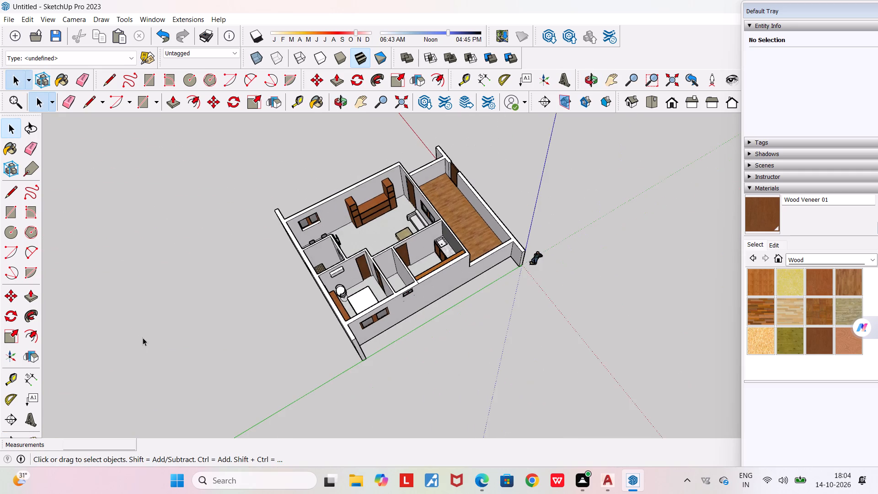
scroll(392, 258, up, 3)
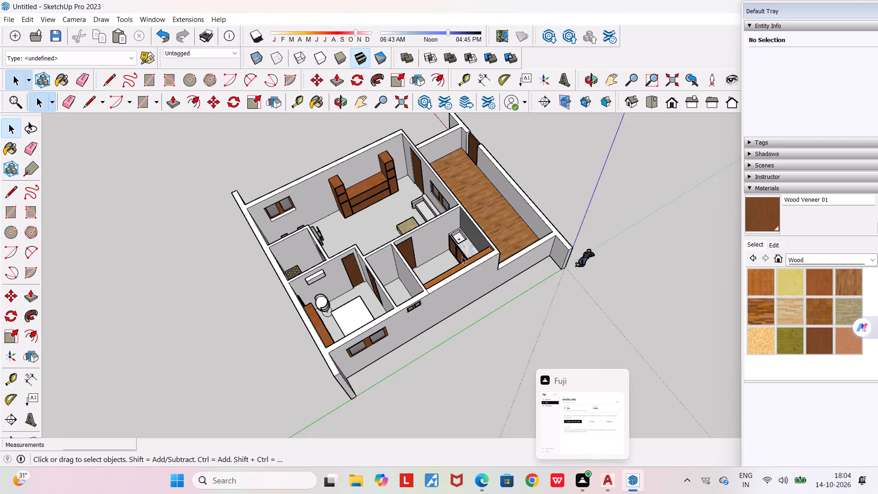
scroll(366, 247, up, 3)
middle_drag(366, 247, 463, 304)
scroll(463, 304, down, 4)
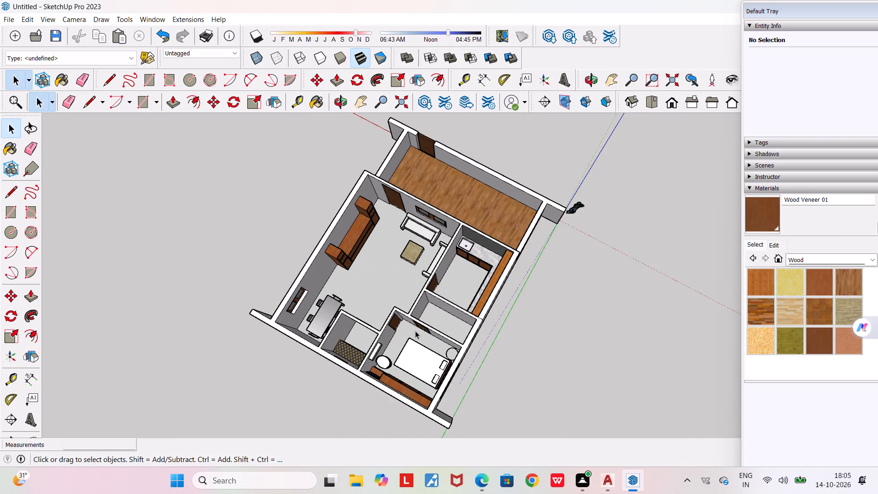
Examine the furnished house from the rear, the dining-side wall and the veranda side, ending with an overview of the whole plan from above.
middle_drag(403, 365, 621, 285)
scroll(621, 285, down, 3)
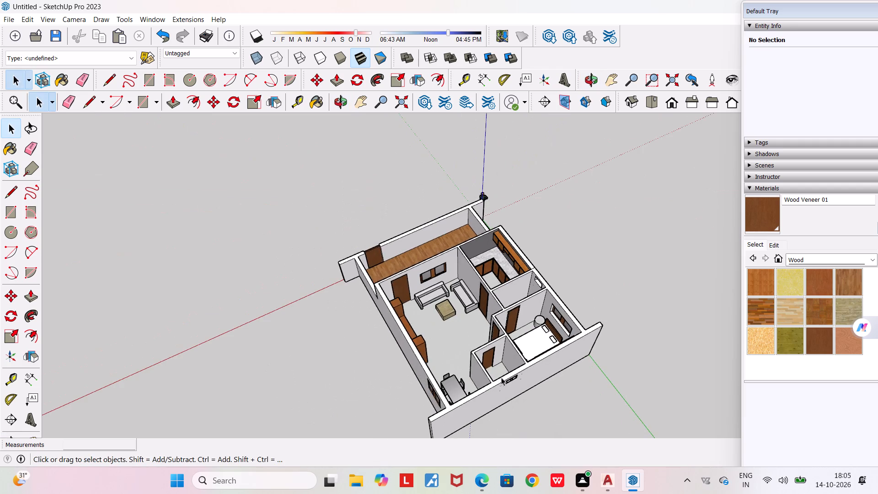
middle_drag(501, 377, 654, 400)
scroll(654, 400, down, 1)
scroll(618, 351, up, 3)
middle_drag(616, 350, 709, 370)
scroll(709, 370, down, 3)
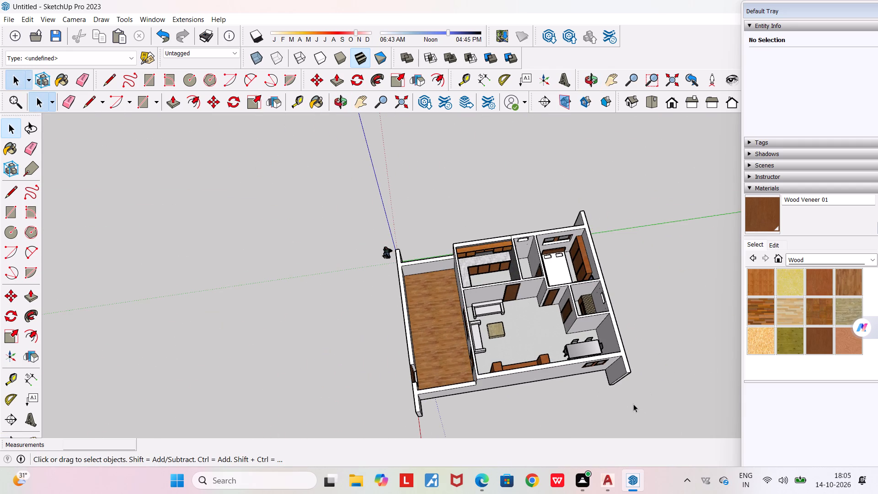
scroll(633, 404, down, 3)
scroll(621, 446, up, 7)
middle_drag(624, 414, 665, 389)
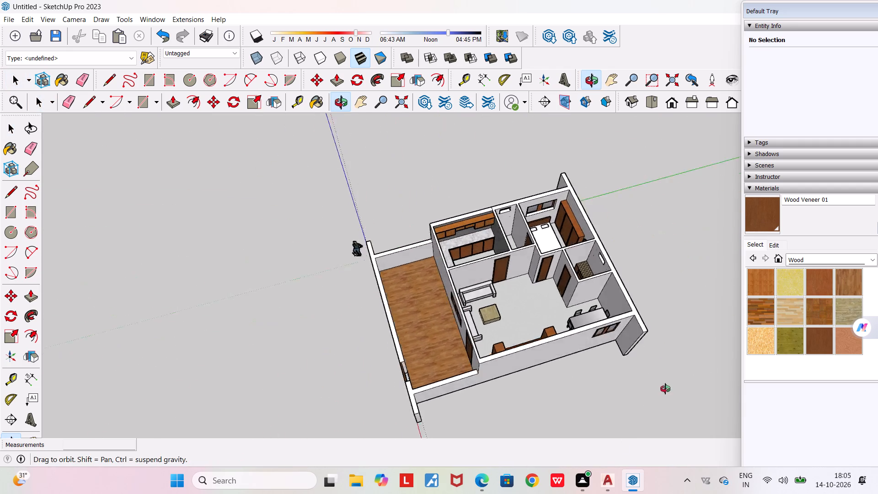
middle_drag(665, 389, 726, 348)
scroll(600, 356, up, 4)
middle_drag(600, 356, 668, 400)
scroll(668, 400, down, 3)
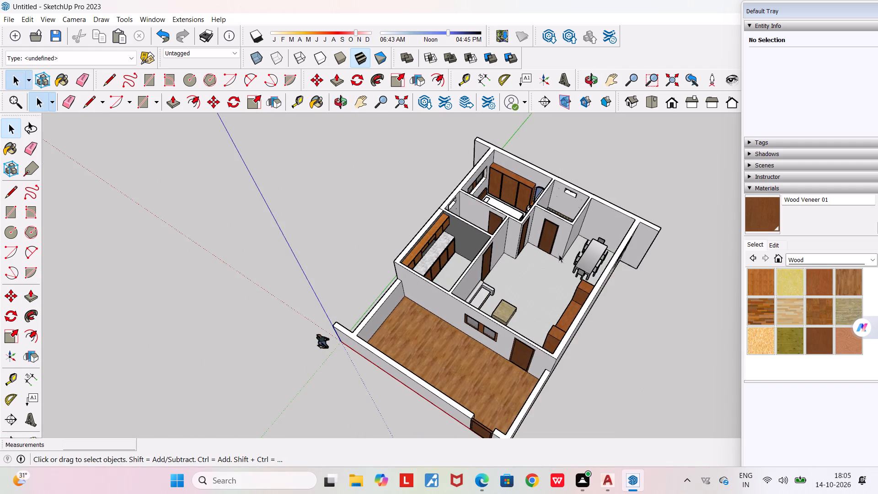
scroll(559, 254, up, 4)
middle_drag(559, 254, 667, 309)
scroll(667, 309, down, 4)
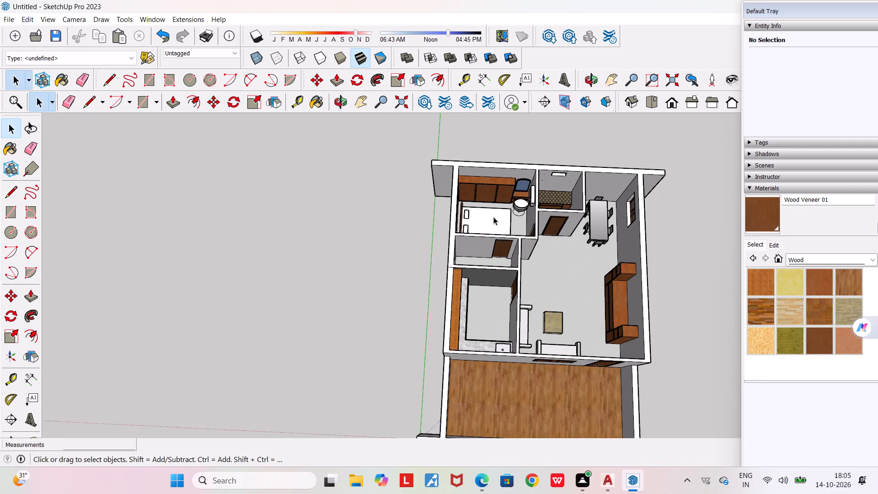
scroll(504, 222, down, 3)
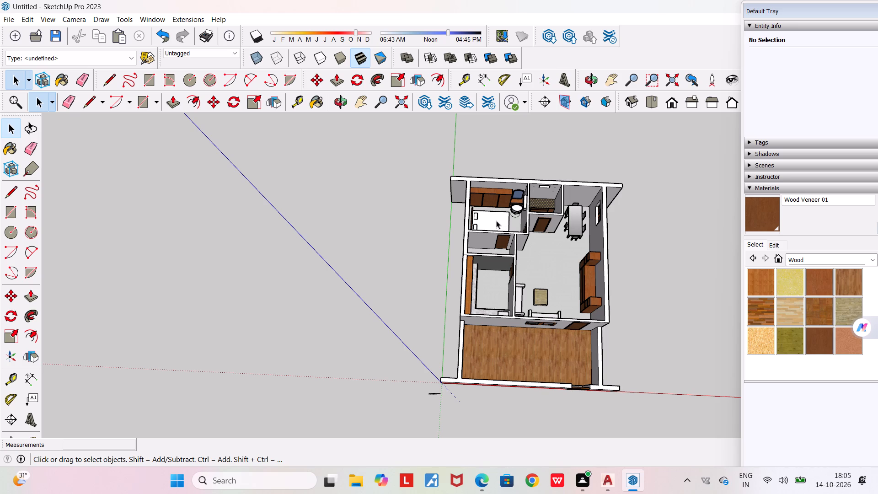
scroll(496, 220, down, 3)
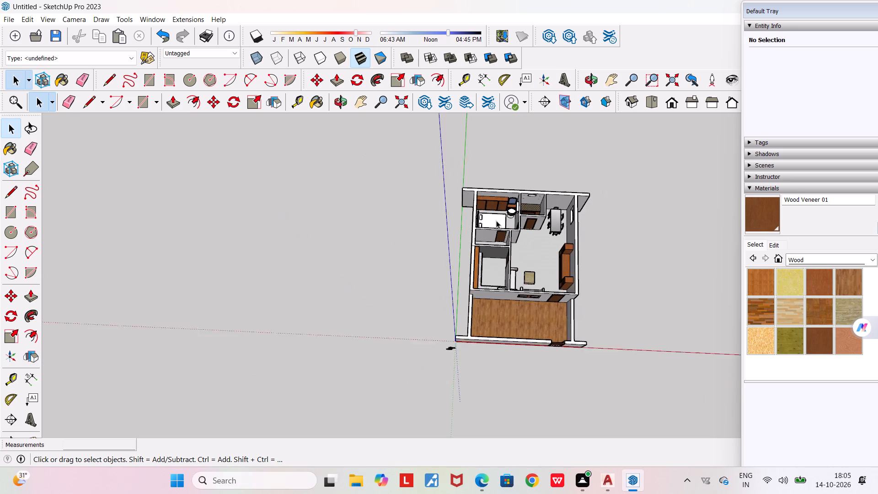
scroll(496, 220, down, 1)
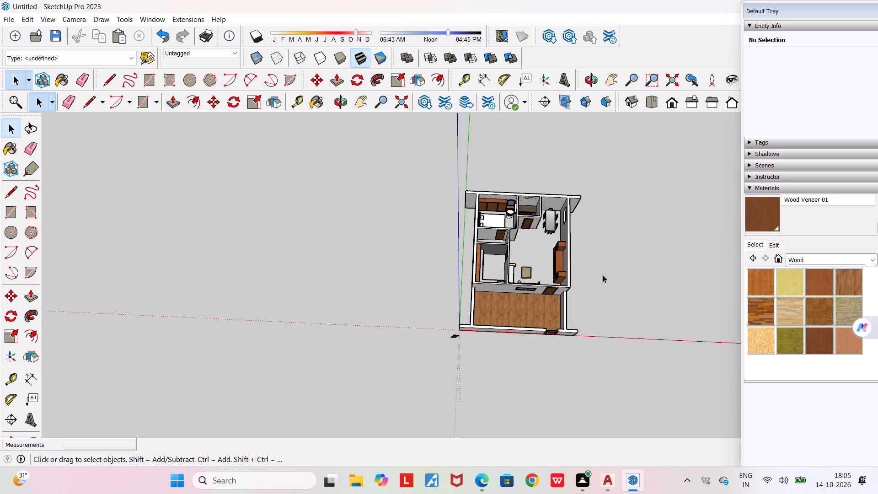
Examine the kitchen, bedroom, bathroom, living room and wood-floored veranda from raised angles on the veranda side.
scroll(594, 270, up, 3)
middle_drag(569, 257, 439, 247)
scroll(504, 263, up, 4)
middle_drag(504, 262, 444, 226)
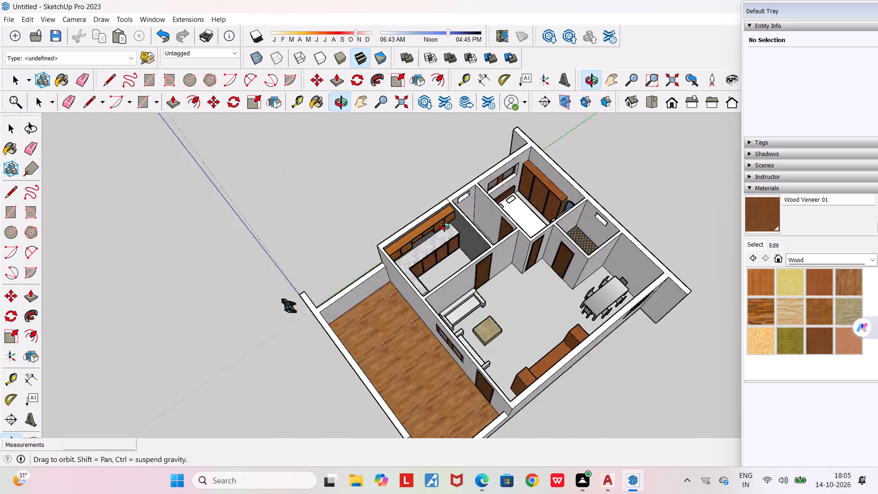
middle_drag(444, 226, 337, 182)
scroll(337, 180, down, 4)
scroll(451, 273, up, 3)
scroll(454, 274, down, 4)
middle_drag(455, 277, 594, 338)
scroll(568, 341, up, 1)
scroll(537, 302, up, 3)
scroll(533, 299, down, 5)
middle_drag(521, 360, 662, 384)
scroll(604, 334, up, 3)
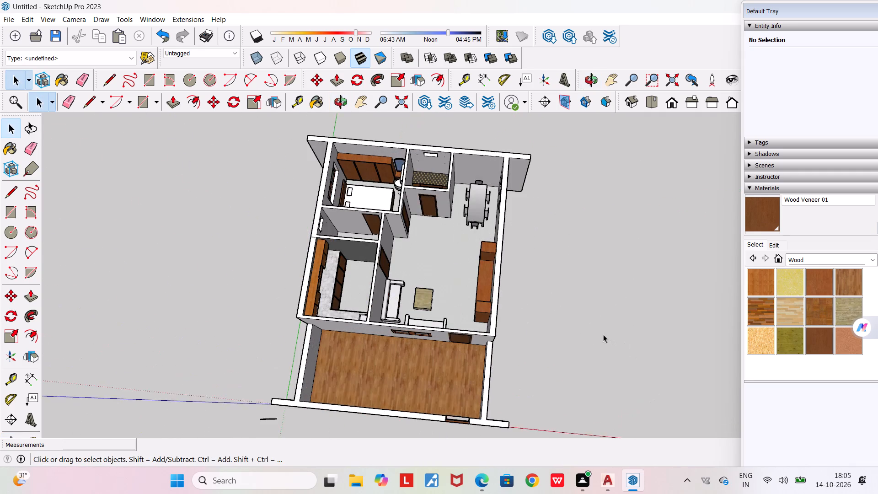
scroll(603, 334, up, 1)
middle_drag(594, 317, 582, 256)
scroll(582, 256, down, 4)
middle_drag(610, 342, 532, 351)
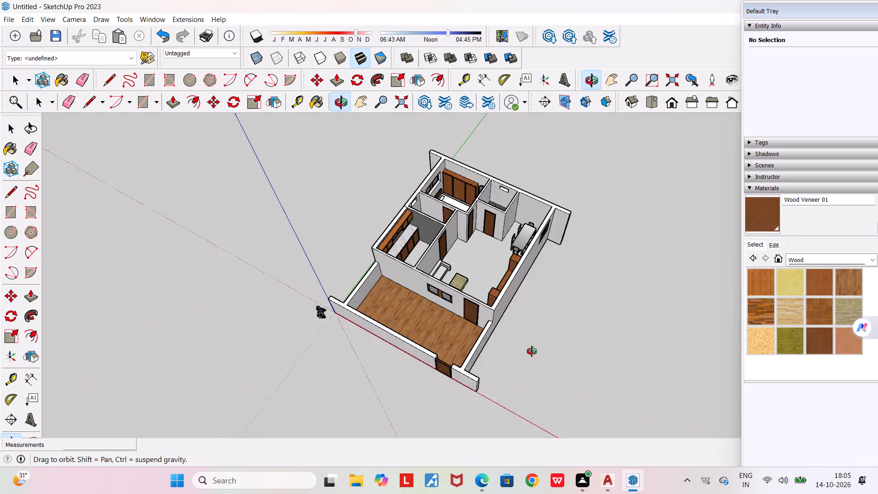
Examine the house from the dining-side wall and the rear, checking the living room, dining area, bedroom and bathroom layout.
middle_drag(532, 351, 221, 353)
scroll(491, 259, up, 4)
scroll(491, 259, down, 4)
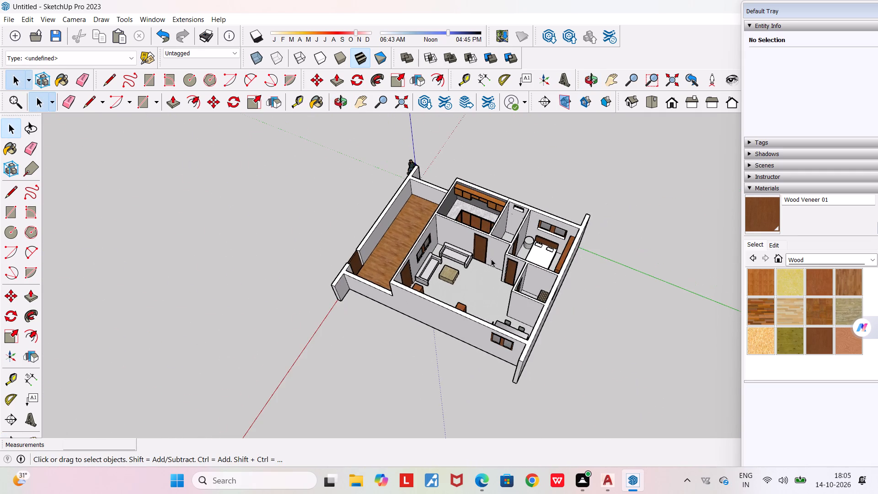
middle_drag(379, 329, 182, 323)
scroll(435, 253, up, 3)
scroll(435, 253, down, 6)
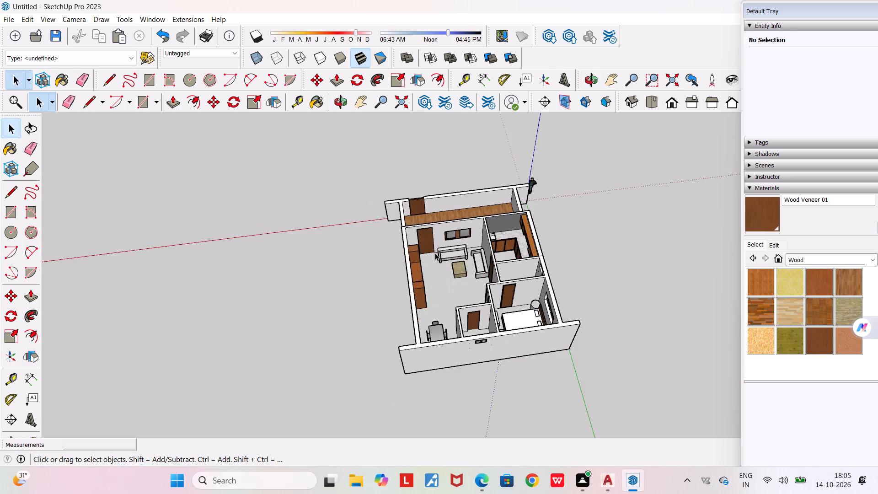
scroll(435, 253, down, 3)
scroll(435, 253, up, 12)
scroll(435, 253, down, 11)
scroll(435, 253, up, 3)
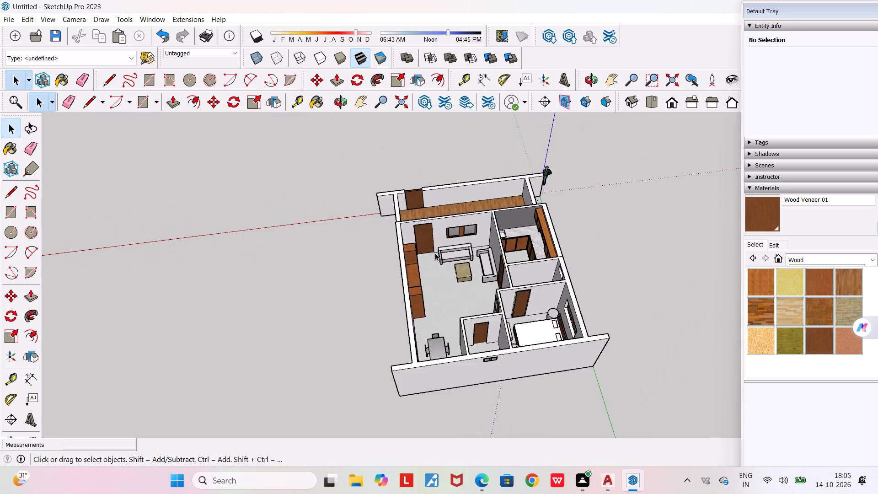
scroll(435, 253, up, 6)
scroll(435, 253, down, 5)
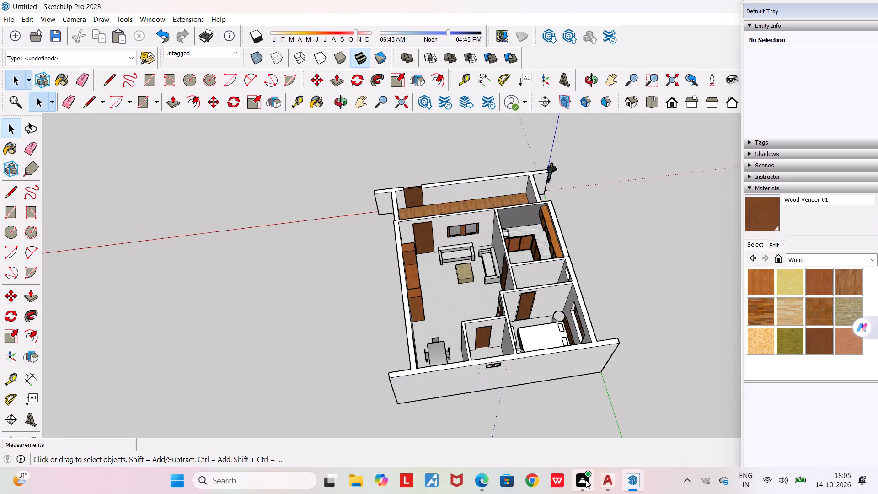
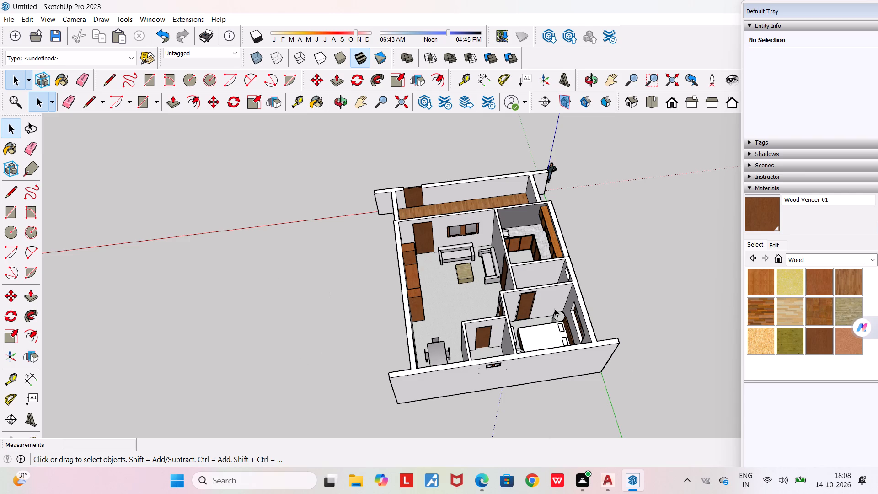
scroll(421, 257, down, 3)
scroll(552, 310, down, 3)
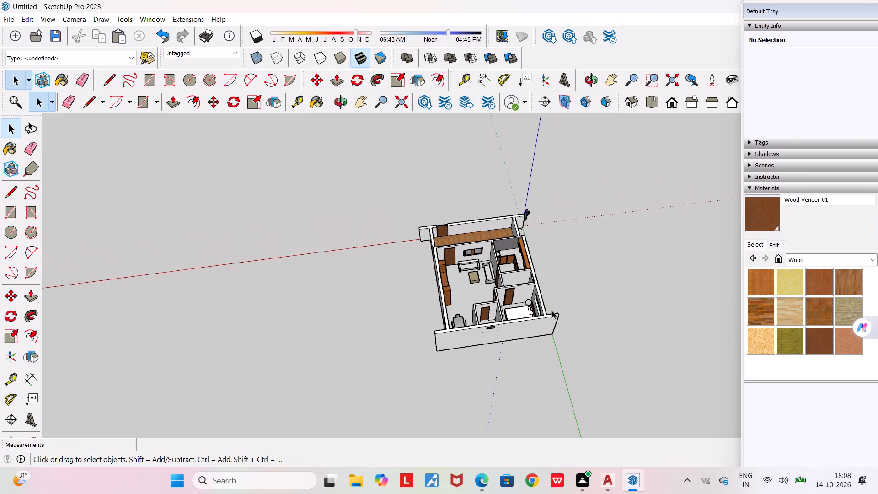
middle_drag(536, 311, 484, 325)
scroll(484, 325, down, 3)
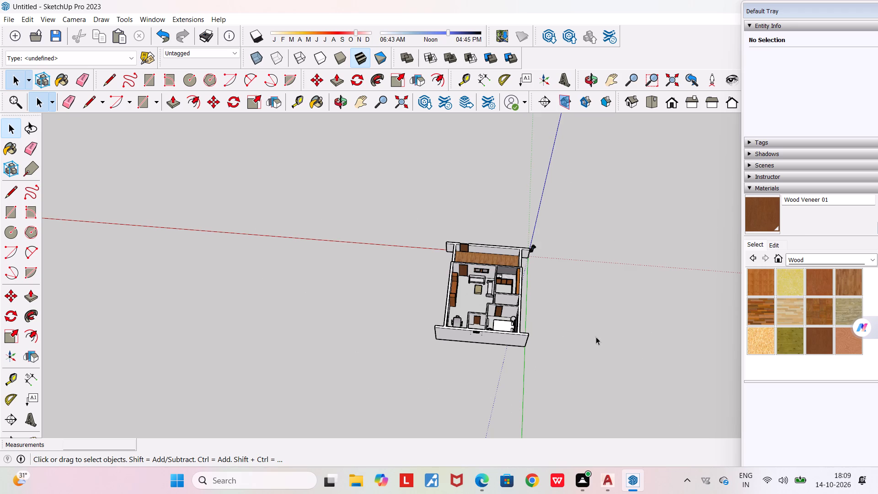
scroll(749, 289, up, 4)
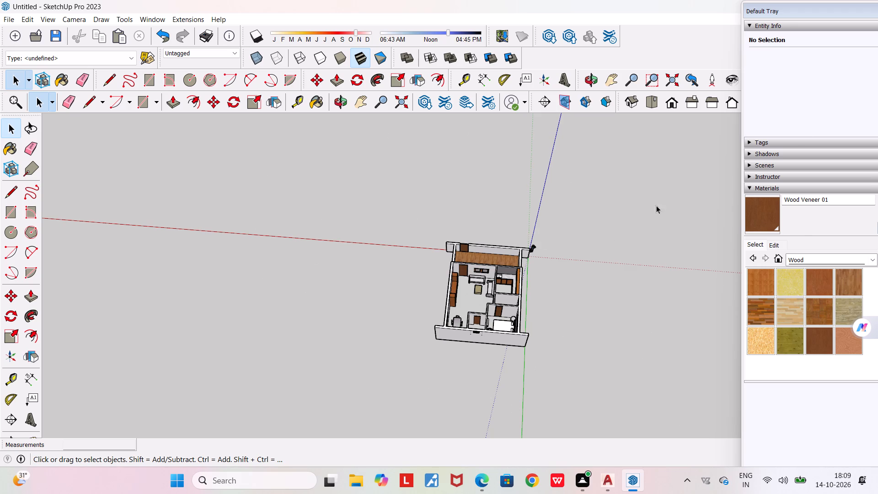
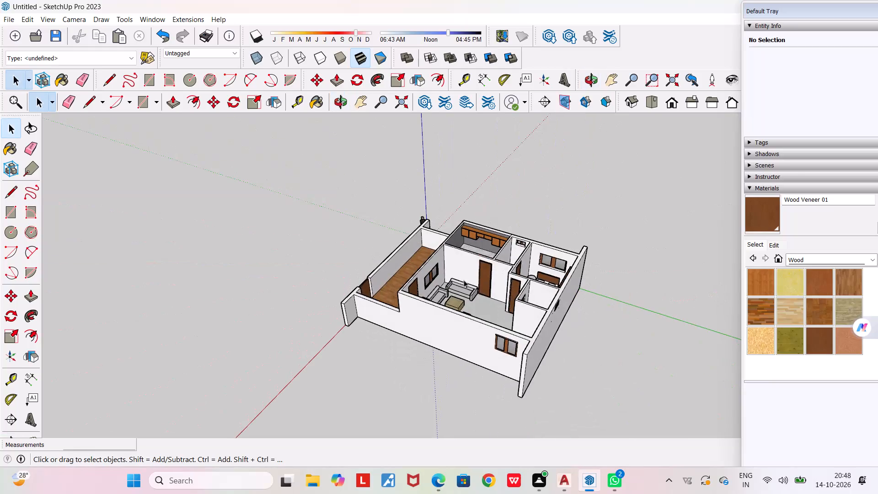
Examine the furnished house model from outside, above and within its rooms.
scroll(436, 295, up, 5)
middle_drag(513, 348, 736, 451)
scroll(566, 141, up, 6)
middle_drag(563, 139, 284, 114)
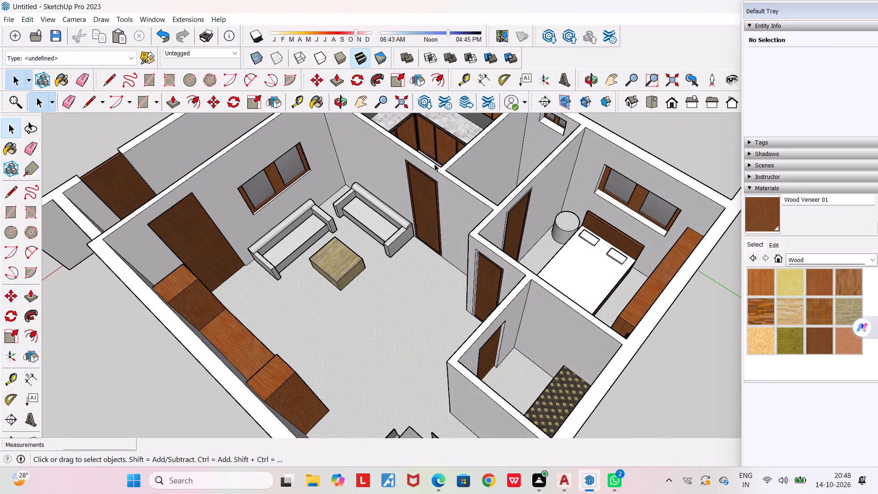
middle_drag(434, 164, 165, 201)
scroll(165, 201, down, 4)
middle_drag(379, 247, 176, 224)
scroll(176, 224, down, 6)
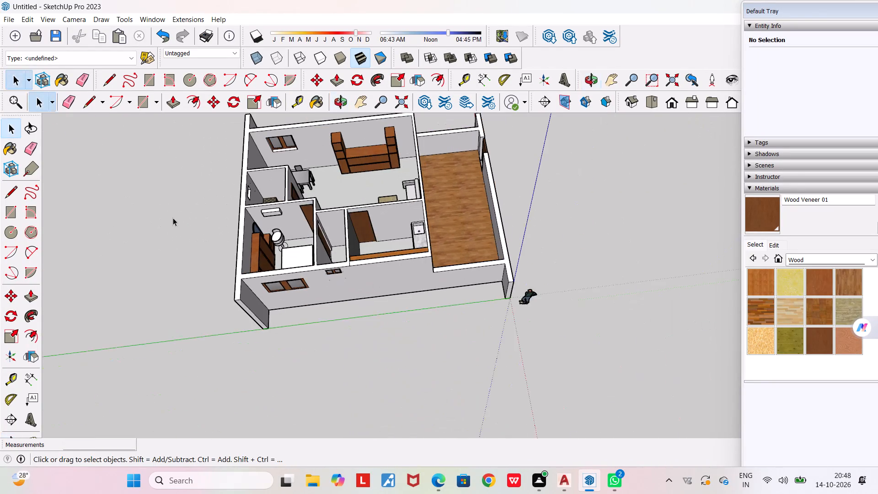
middle_drag(378, 228, 61, 200)
scroll(61, 201, down, 4)
middle_drag(374, 259, 108, 190)
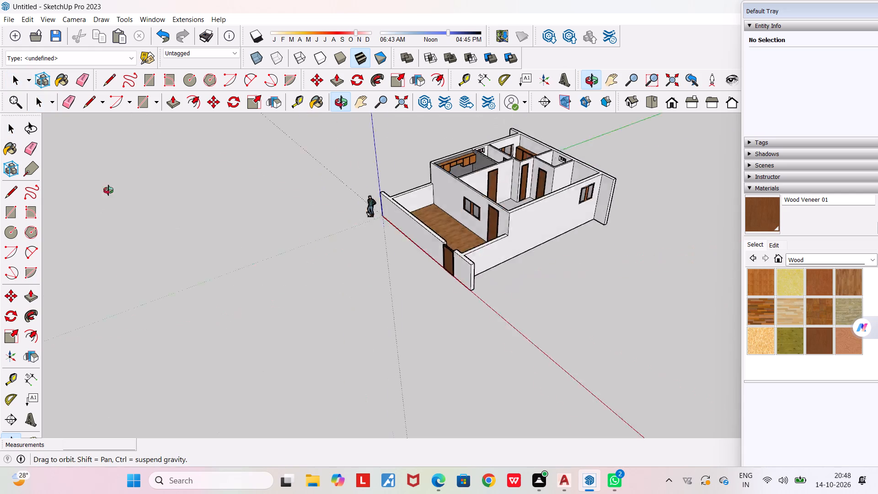
middle_drag(108, 190, 70, 177)
scroll(70, 178, down, 3)
scroll(434, 213, up, 3)
middle_drag(433, 211, 145, 164)
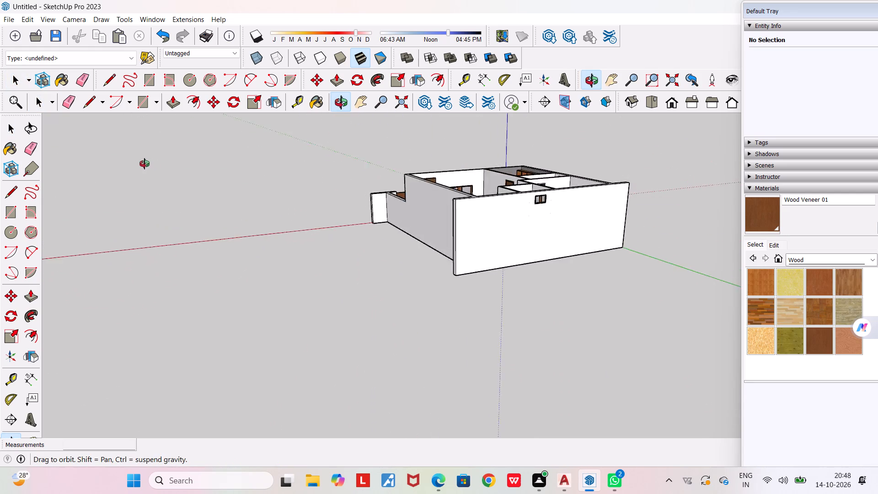
middle_drag(145, 164, 144, 163)
scroll(145, 163, down, 4)
middle_drag(215, 192, 618, 354)
scroll(618, 358, down, 3)
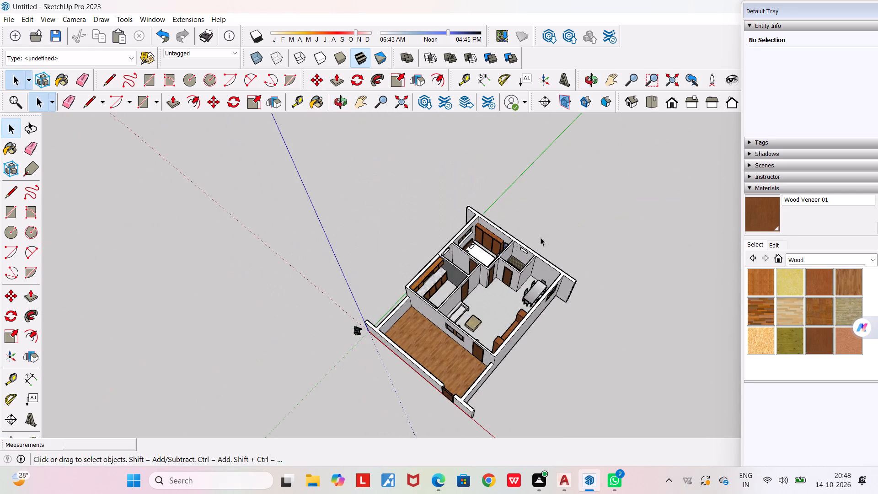
middle_drag(527, 233, 684, 306)
scroll(495, 274, up, 4)
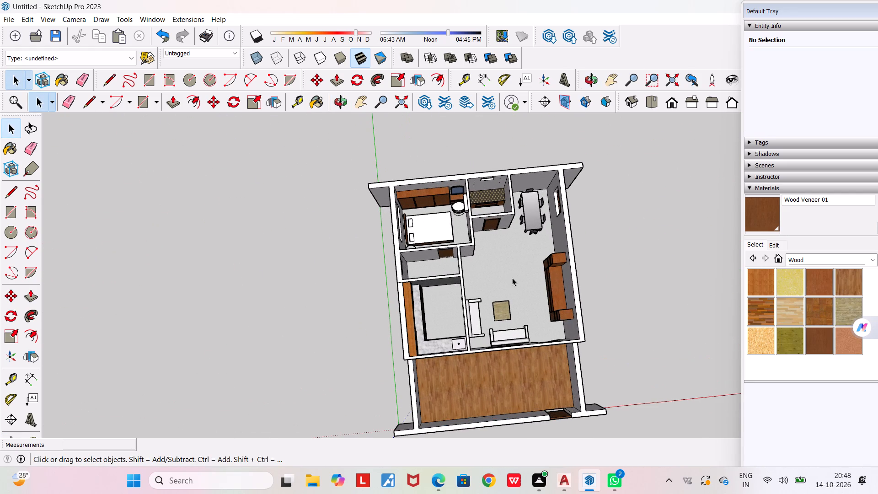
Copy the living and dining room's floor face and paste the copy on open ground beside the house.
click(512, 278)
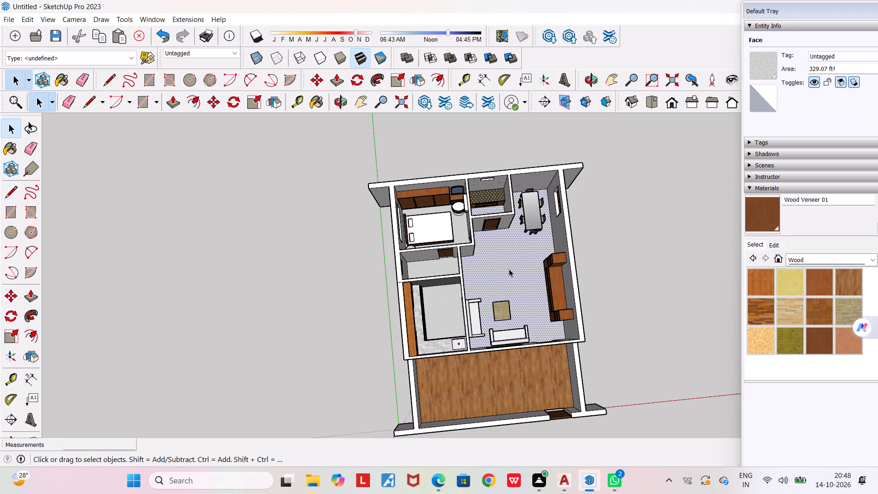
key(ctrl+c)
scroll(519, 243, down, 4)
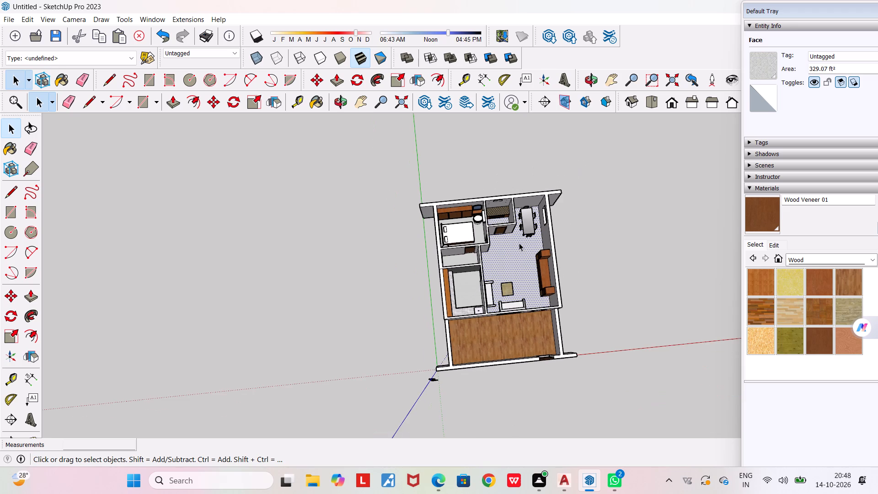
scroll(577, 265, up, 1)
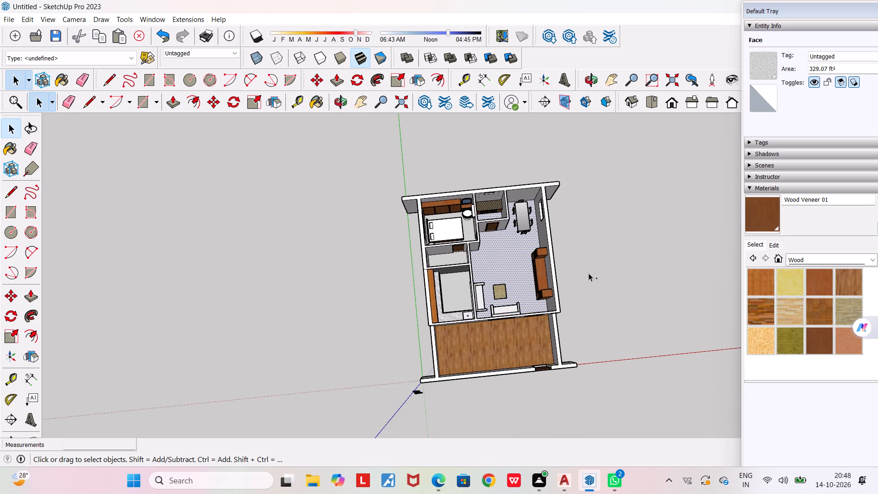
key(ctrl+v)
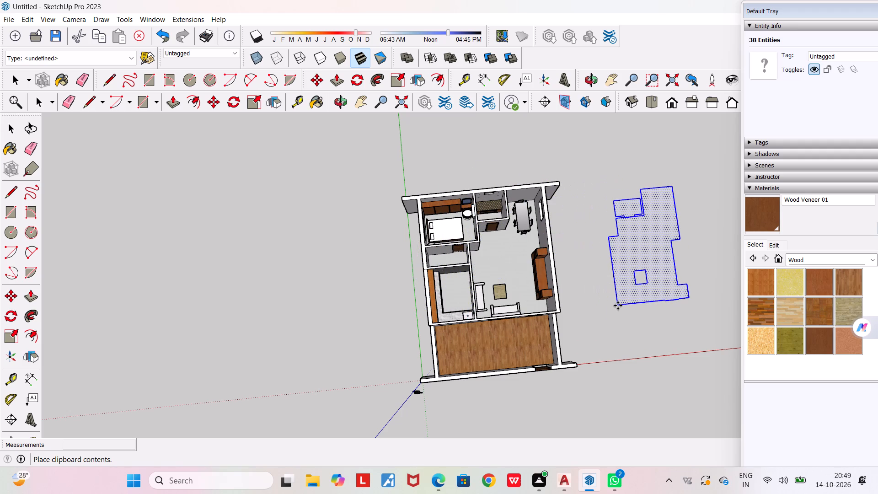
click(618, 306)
Examine the pasted floor copy against the house layout from several angles.
scroll(659, 305, up, 4)
middle_drag(645, 308, 555, 230)
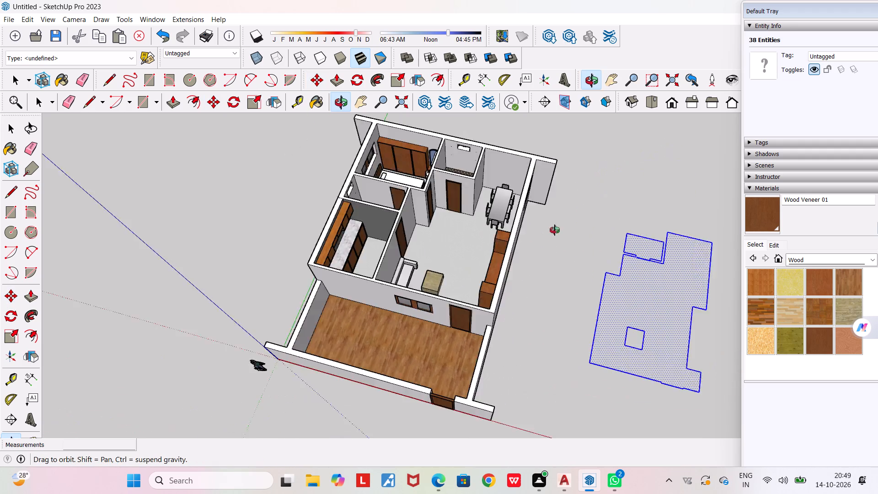
middle_drag(555, 230, 522, 172)
scroll(522, 172, down, 7)
middle_drag(610, 270, 714, 243)
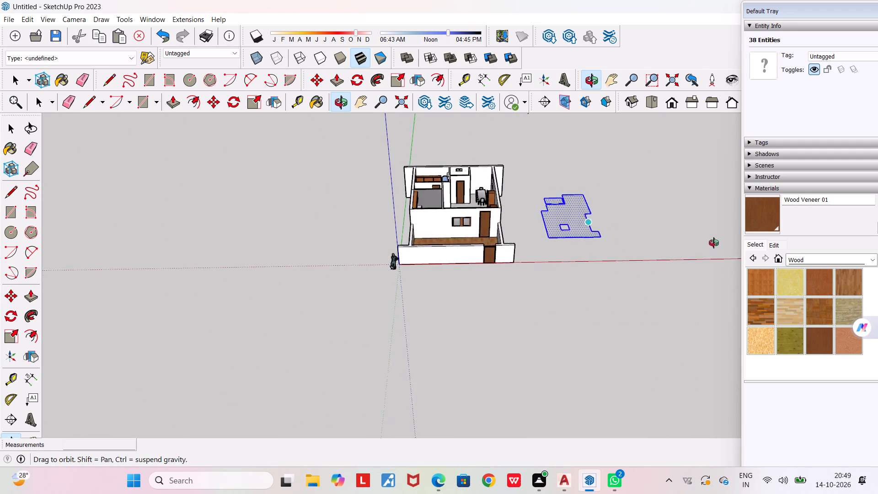
middle_drag(714, 243, 713, 241)
scroll(713, 240, down, 4)
middle_drag(695, 224, 615, 211)
scroll(615, 211, down, 5)
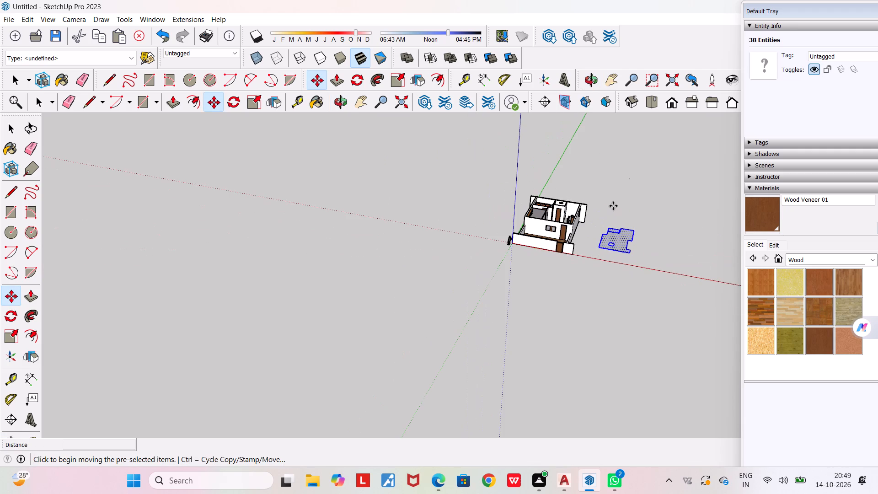
middle_drag(588, 275, 725, 377)
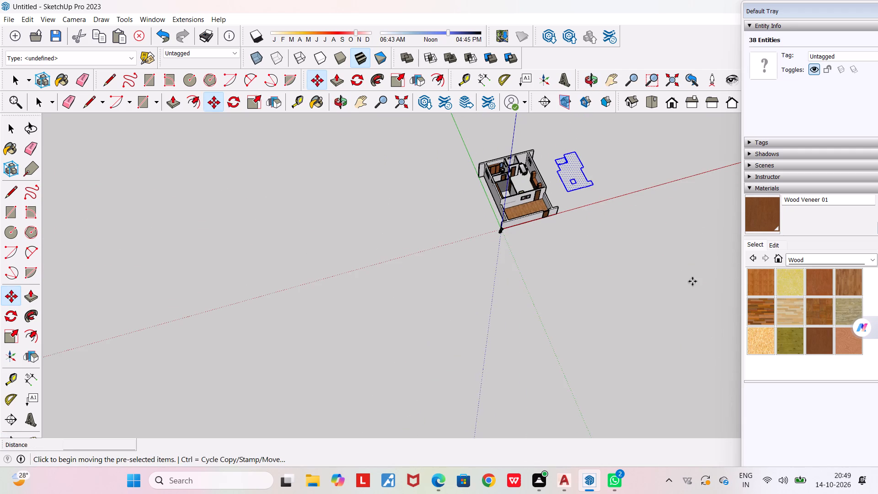
scroll(632, 123, up, 5)
scroll(572, 178, up, 10)
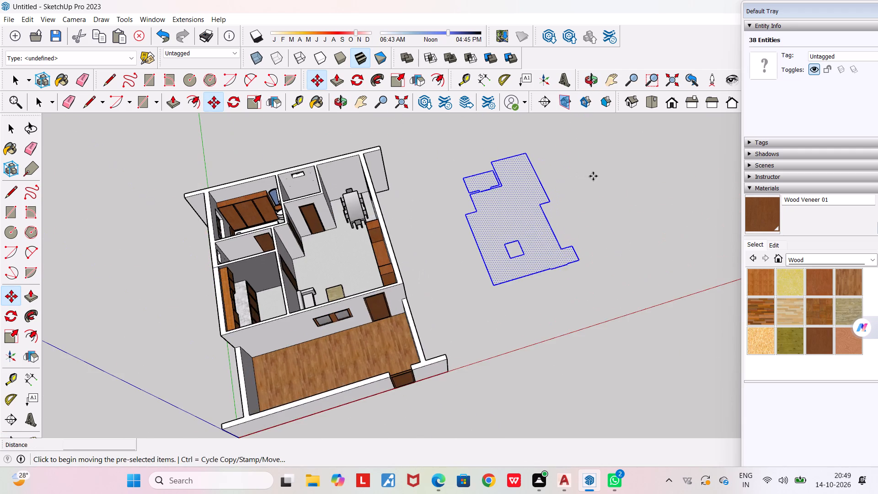
scroll(593, 176, up, 1)
middle_drag(589, 176, 557, 263)
scroll(557, 264, down, 4)
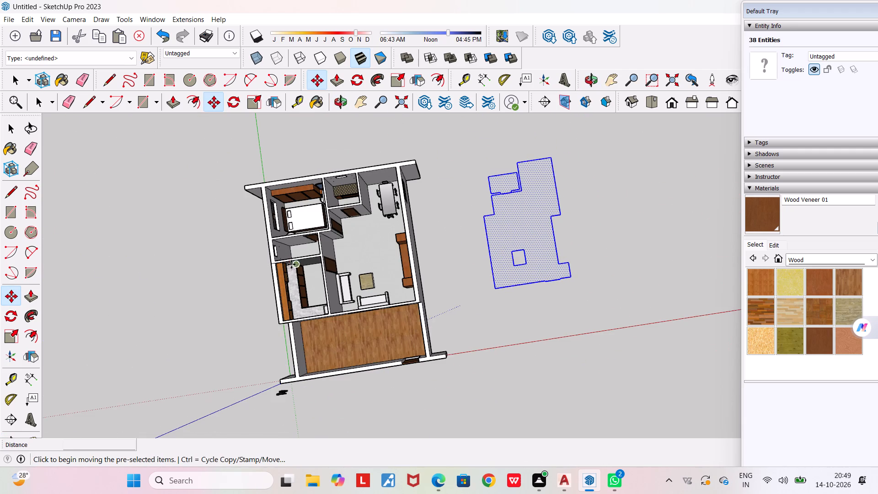
scroll(291, 264, up, 7)
scroll(300, 242, down, 3)
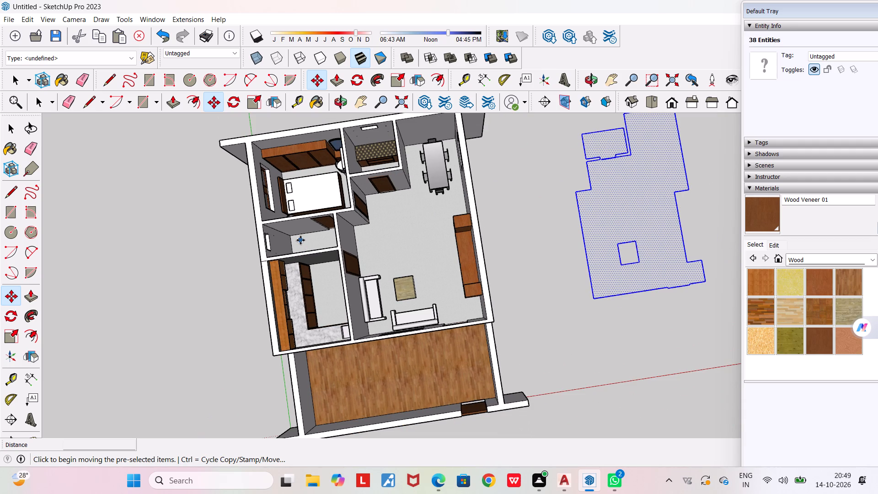
scroll(517, 240, down, 5)
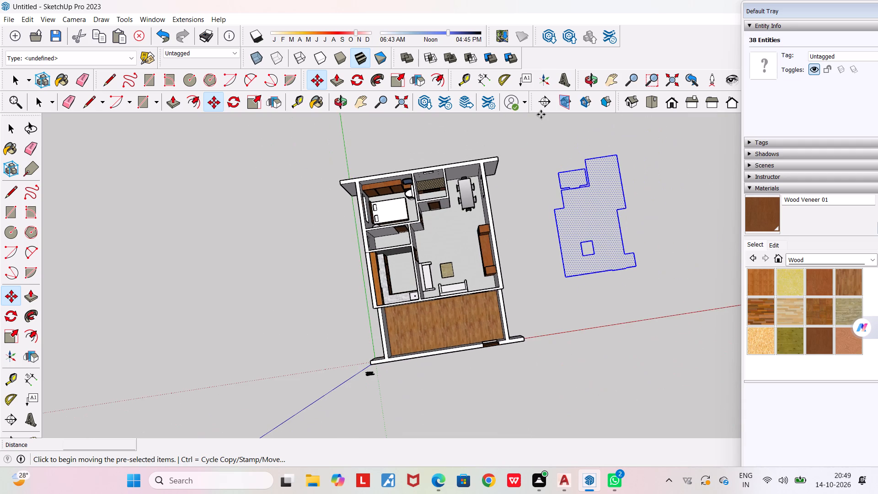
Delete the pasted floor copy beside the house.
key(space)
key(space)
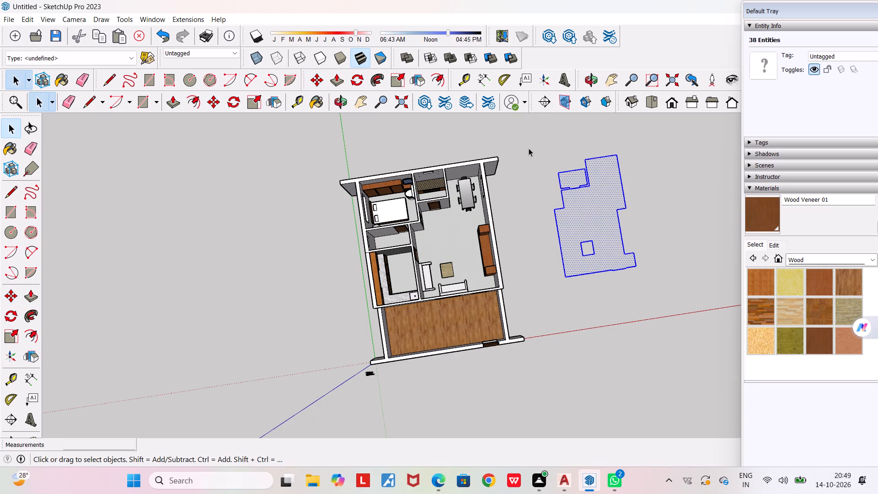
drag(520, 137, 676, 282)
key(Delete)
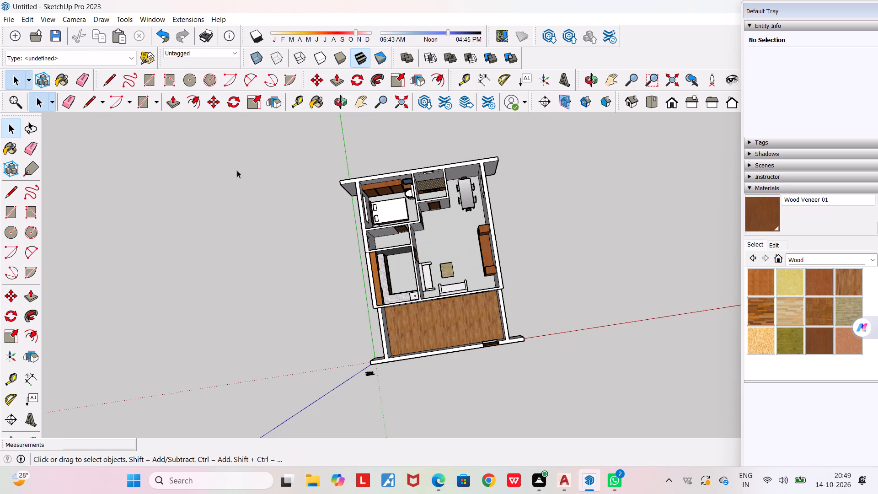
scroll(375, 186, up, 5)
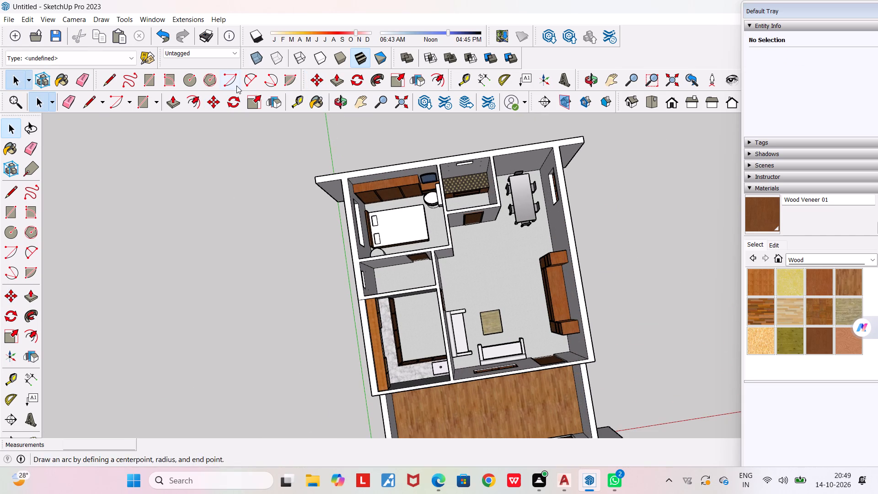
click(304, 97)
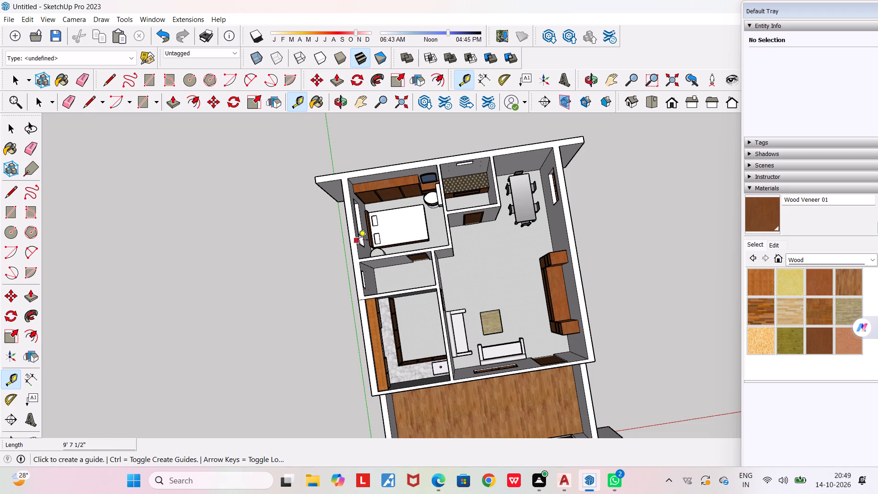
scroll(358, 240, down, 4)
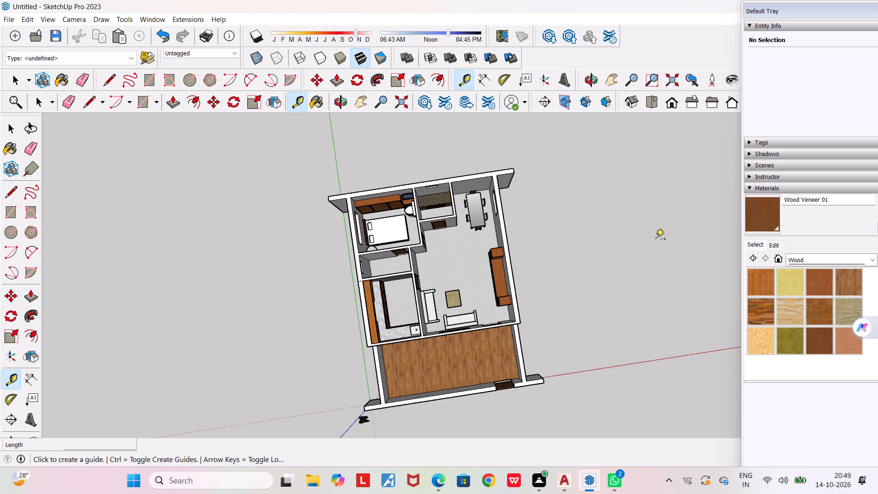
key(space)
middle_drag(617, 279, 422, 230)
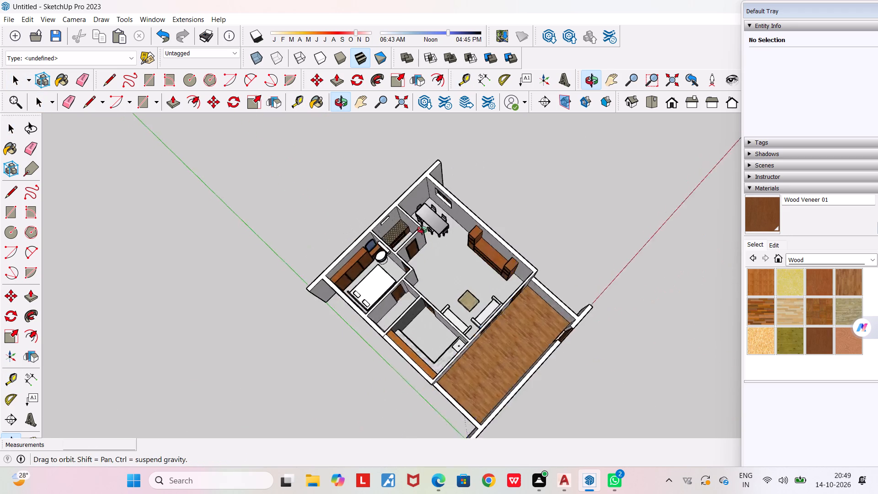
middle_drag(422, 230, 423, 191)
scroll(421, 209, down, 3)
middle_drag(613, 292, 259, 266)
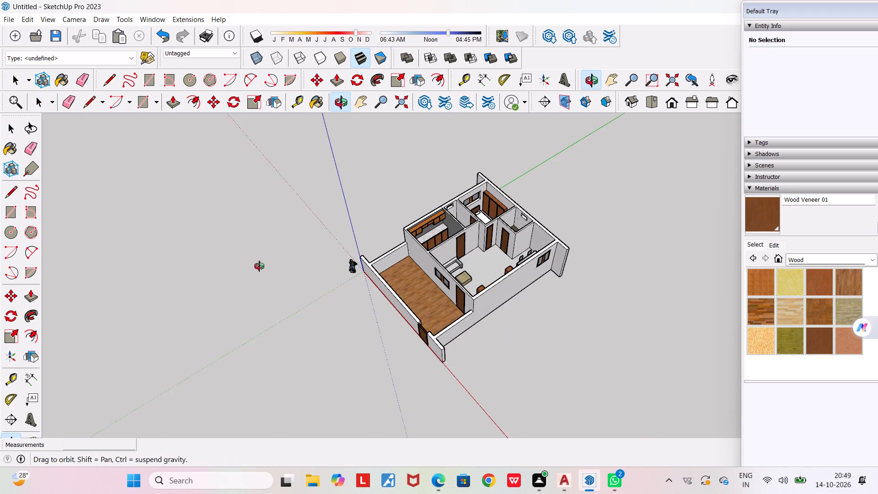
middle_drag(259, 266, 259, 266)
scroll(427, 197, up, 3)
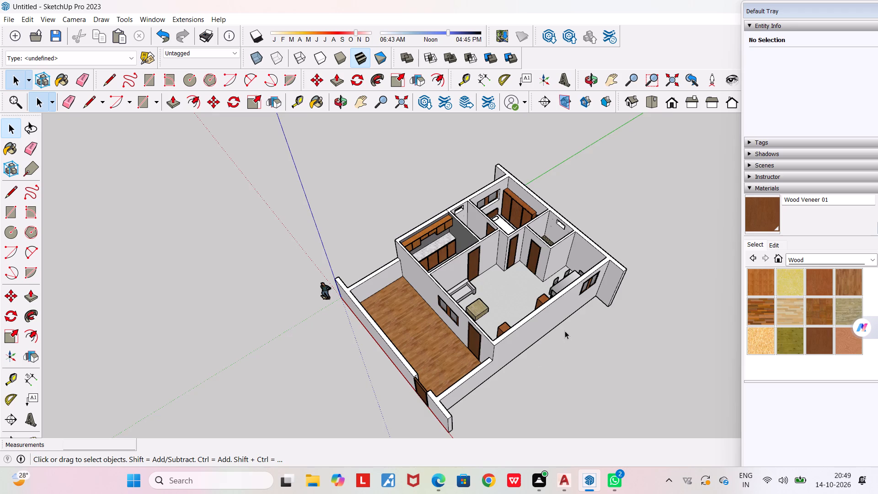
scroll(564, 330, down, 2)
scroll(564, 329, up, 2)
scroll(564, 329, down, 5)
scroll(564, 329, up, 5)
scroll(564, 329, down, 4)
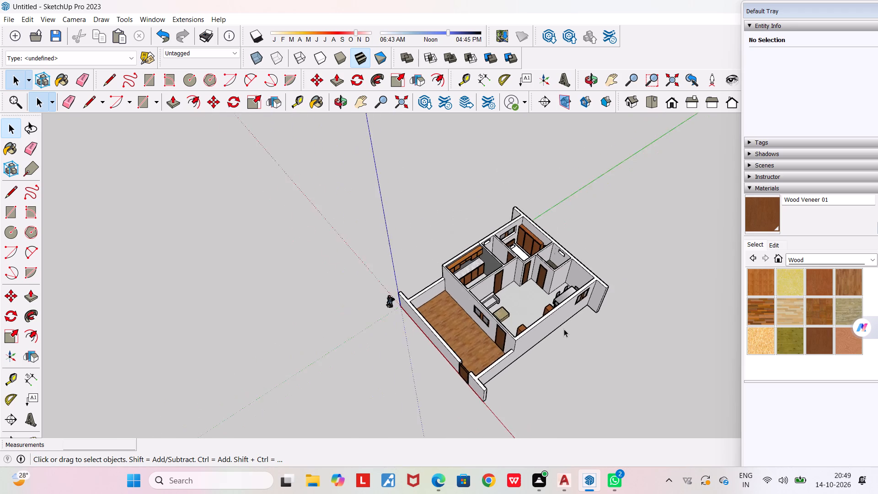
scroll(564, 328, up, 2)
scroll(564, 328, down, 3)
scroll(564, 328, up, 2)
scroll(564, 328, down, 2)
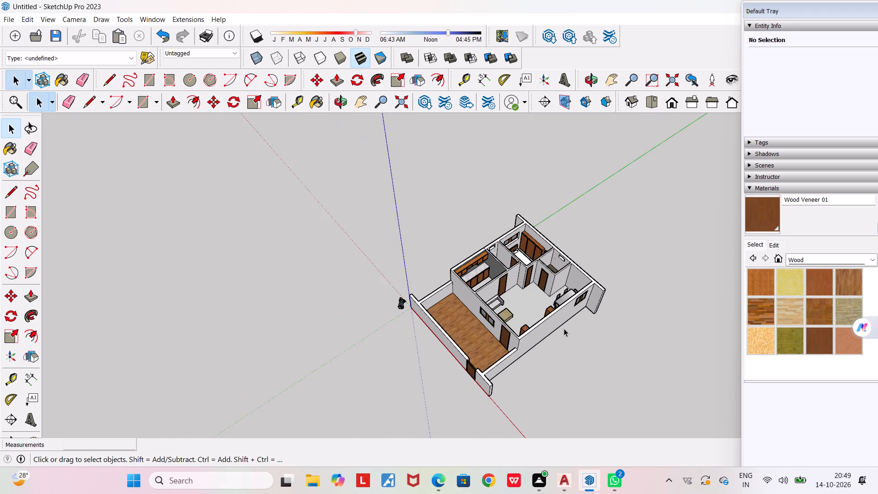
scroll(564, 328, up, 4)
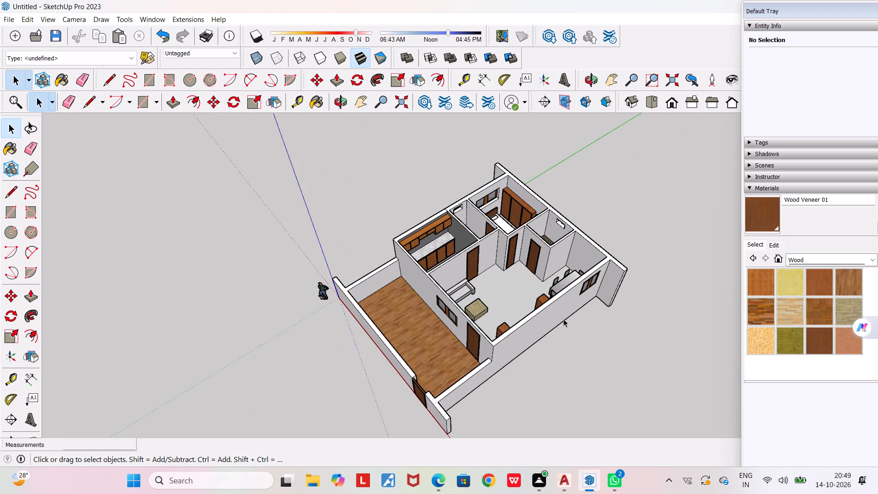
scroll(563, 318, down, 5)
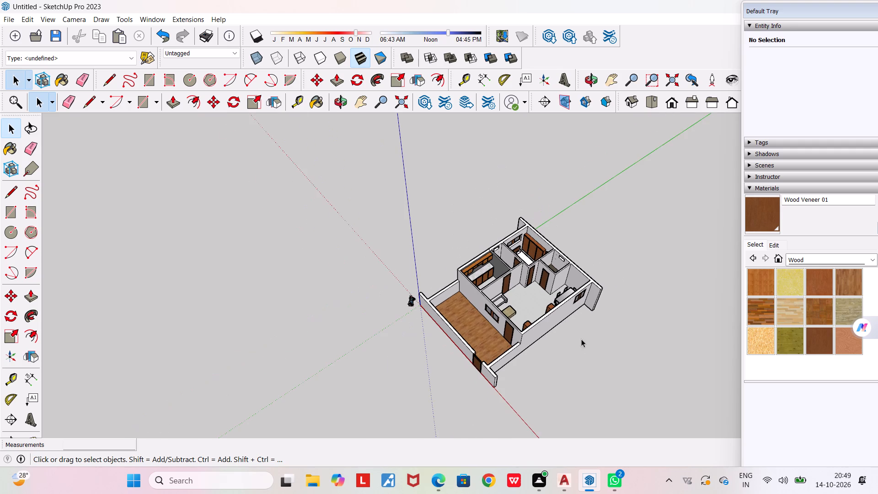
Examine the kitchen cabinetry, the small adjoining room and the bedroom from above.
scroll(619, 336, up, 3)
scroll(502, 326, up, 3)
scroll(407, 183, up, 4)
scroll(452, 242, up, 2)
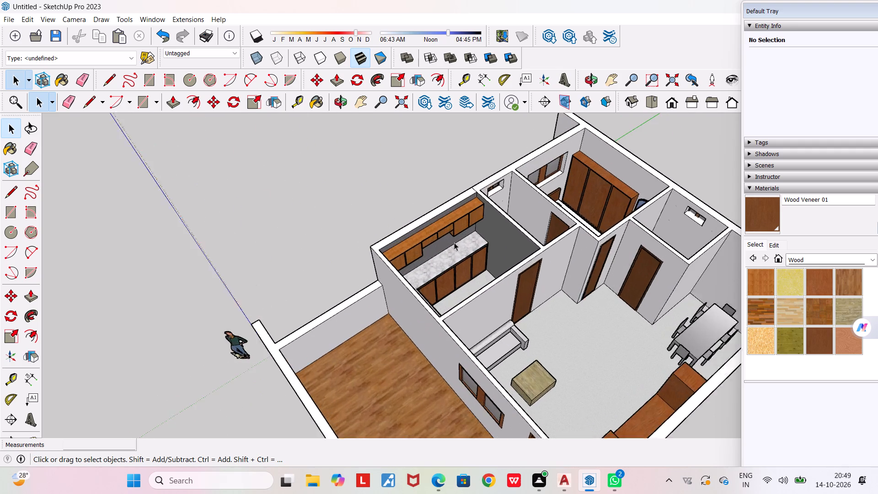
scroll(454, 242, up, 2)
middle_drag(485, 269, 252, 314)
middle_drag(432, 266, 531, 264)
scroll(531, 265, down, 2)
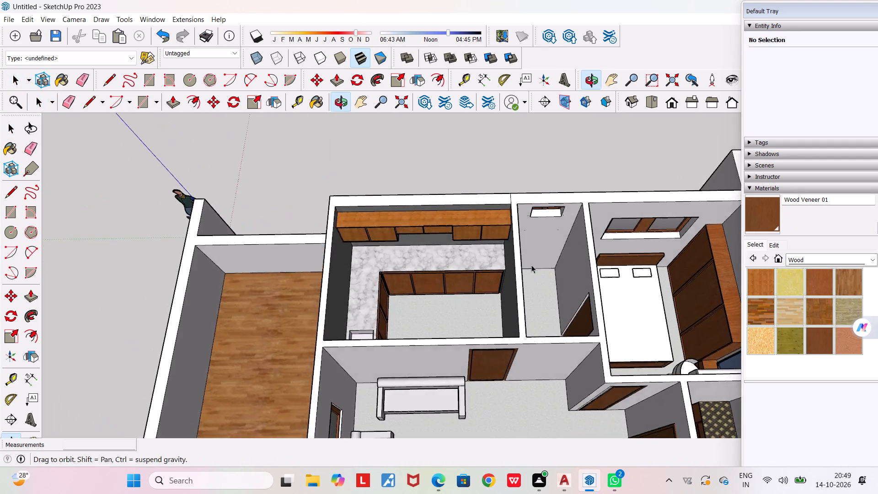
scroll(646, 298, up, 2)
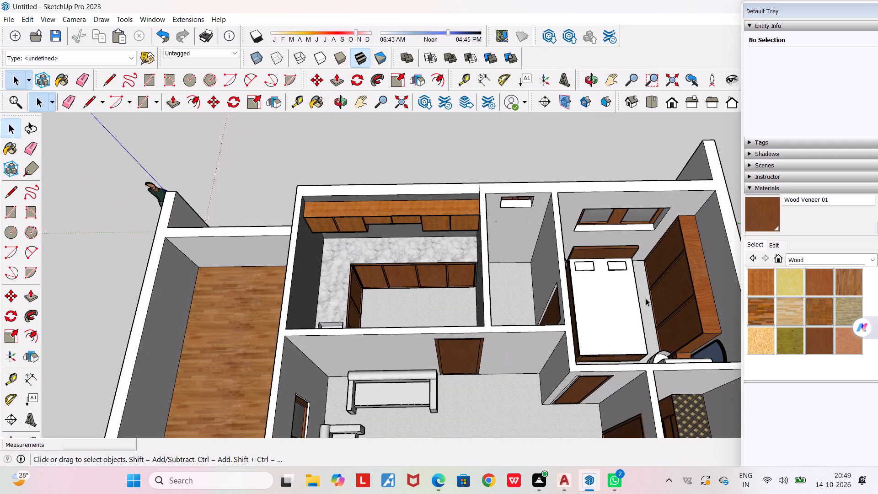
Examine the bedroom's bed, wardrobe and dressing table together with the small rooms adjoining it.
middle_drag(641, 299, 516, 297)
scroll(516, 296, down, 2)
middle_drag(589, 387, 818, 431)
scroll(796, 430, down, 2)
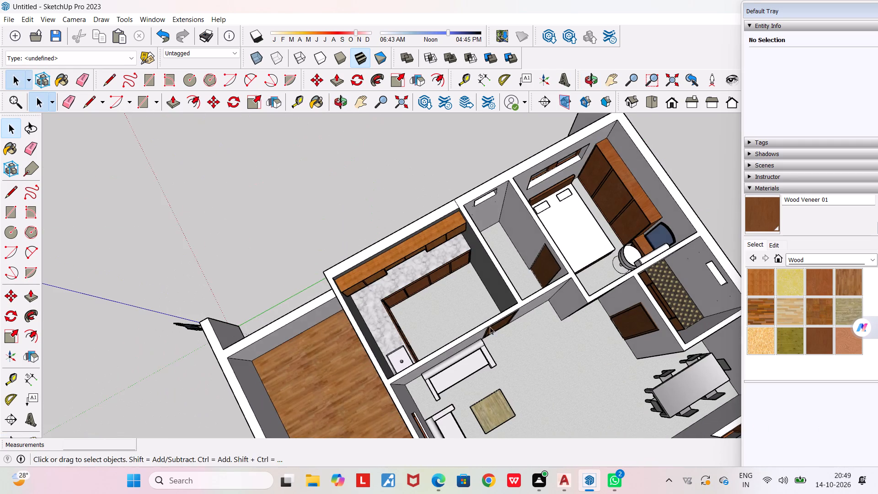
middle_drag(452, 318, 648, 305)
scroll(646, 312, down, 3)
scroll(572, 161, up, 13)
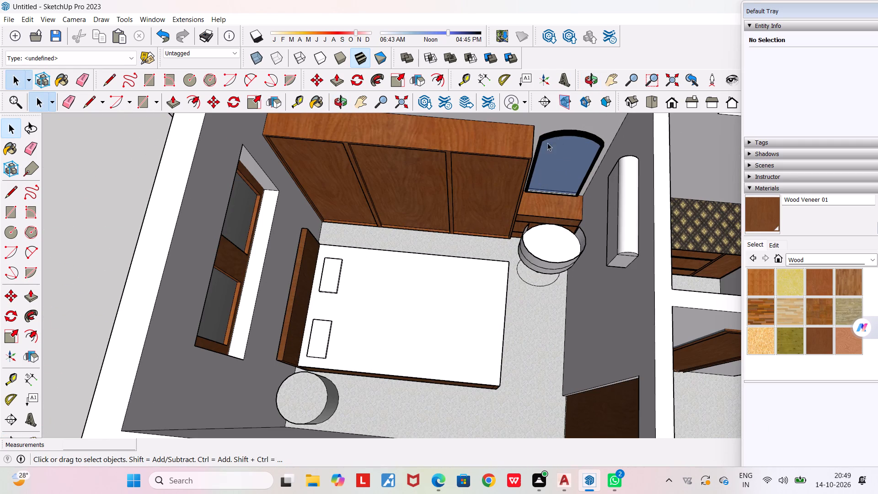
scroll(464, 213, down, 8)
scroll(590, 227, up, 3)
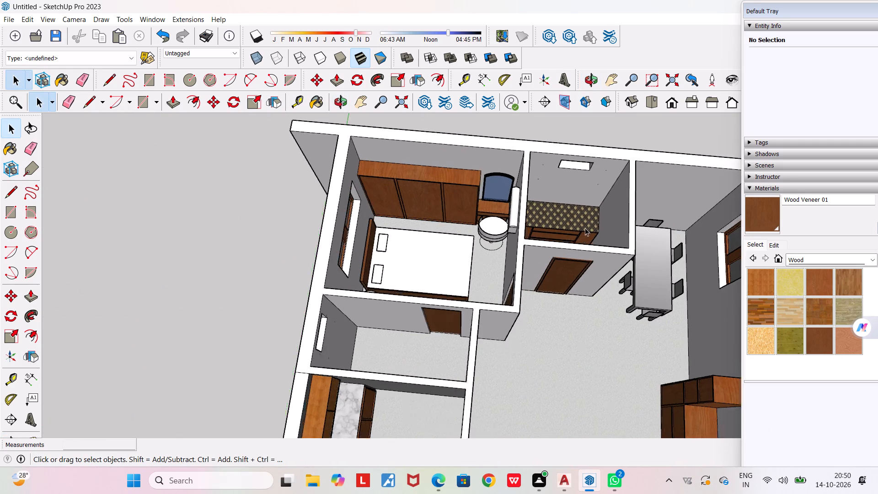
scroll(585, 228, up, 2)
middle_drag(489, 191, 450, 134)
scroll(450, 136, down, 5)
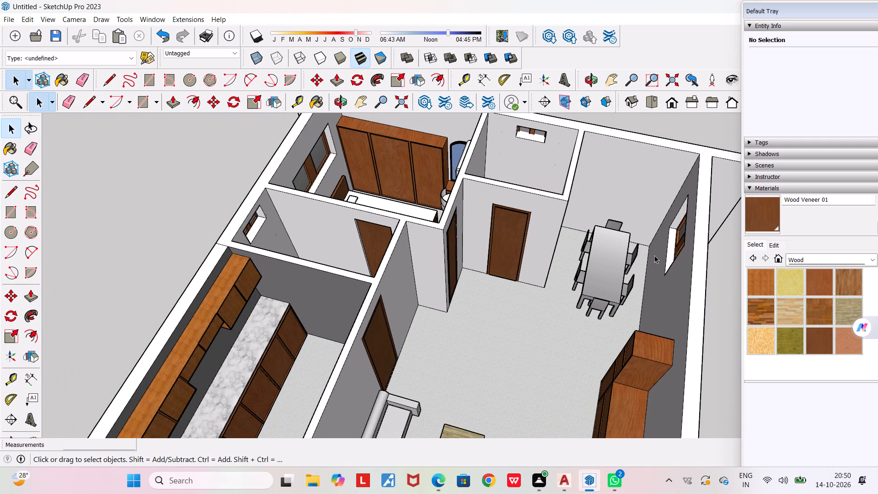
Examine the living and dining room's wood cabinet unit, dining table, sofas and coffee table from several angles.
scroll(579, 291, down, 4)
middle_drag(573, 344, 717, 265)
scroll(642, 290, up, 2)
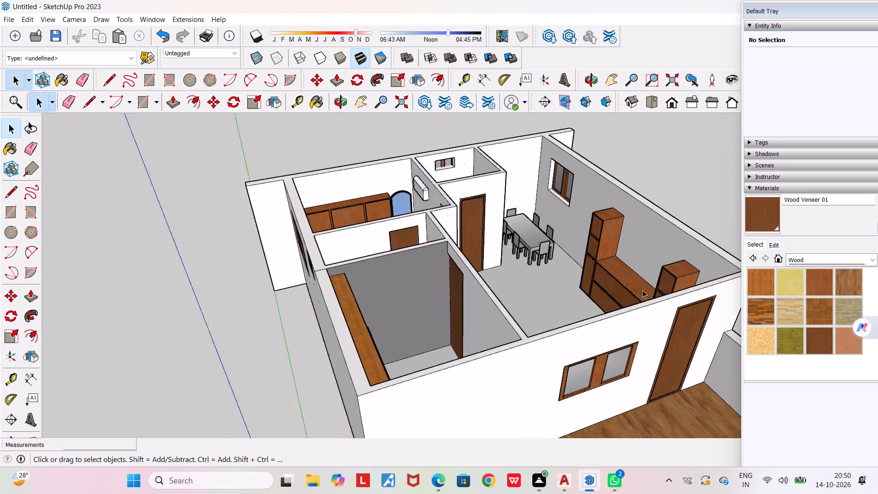
scroll(642, 290, up, 2)
middle_drag(640, 295, 705, 365)
scroll(687, 235, up, 4)
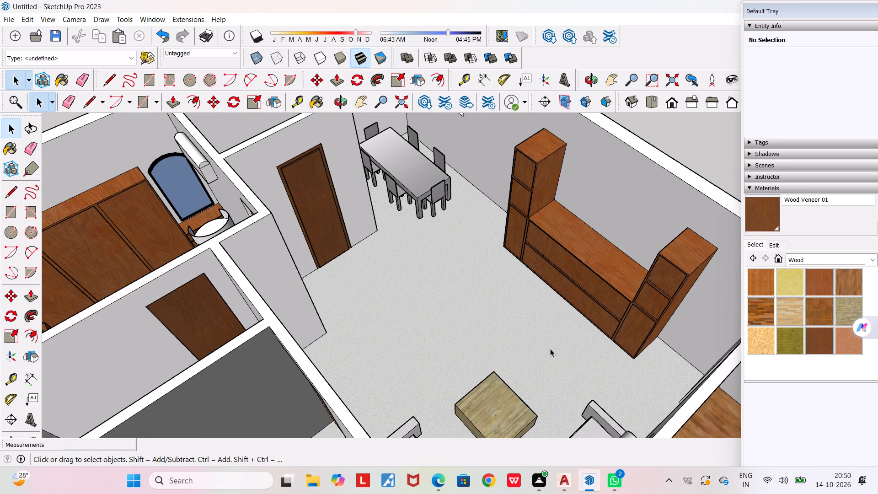
scroll(602, 276, down, 2)
middle_drag(529, 379, 640, 451)
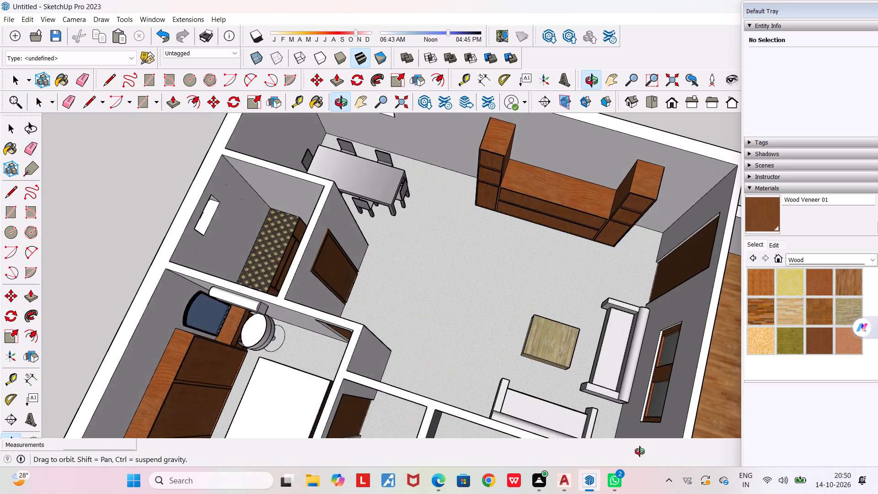
middle_drag(640, 451, 640, 443)
middle_drag(629, 317, 207, 304)
scroll(291, 130, down, 5)
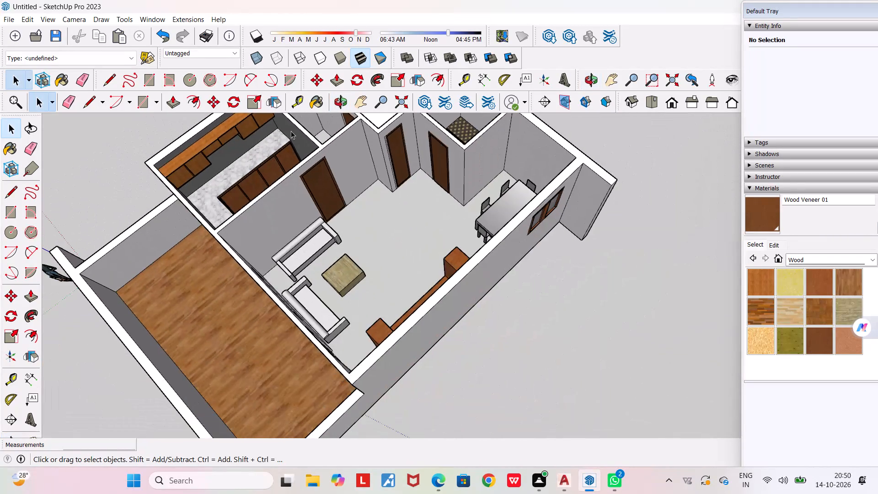
Examine the whole house from overhead and from outside, including its front wall, entrance doors and wood-floored front area.
middle_drag(320, 134, 187, 262)
scroll(185, 262, down, 4)
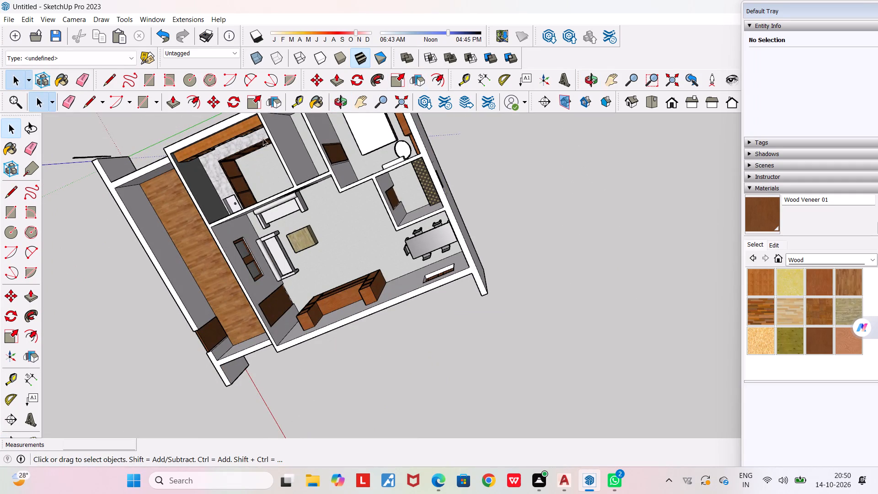
scroll(296, 136, up, 6)
middle_drag(296, 136, 298, 126)
scroll(298, 126, down, 6)
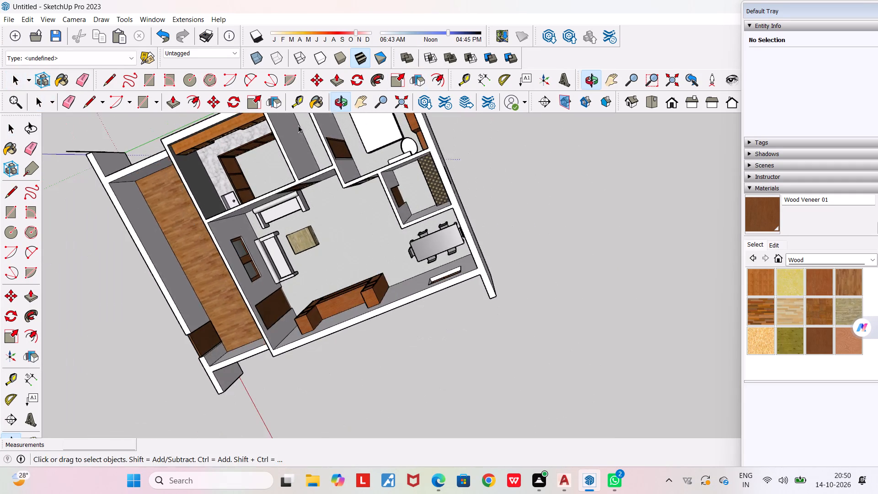
scroll(298, 125, down, 4)
middle_drag(259, 253, 297, 74)
scroll(297, 74, down, 7)
middle_drag(271, 378, 305, 265)
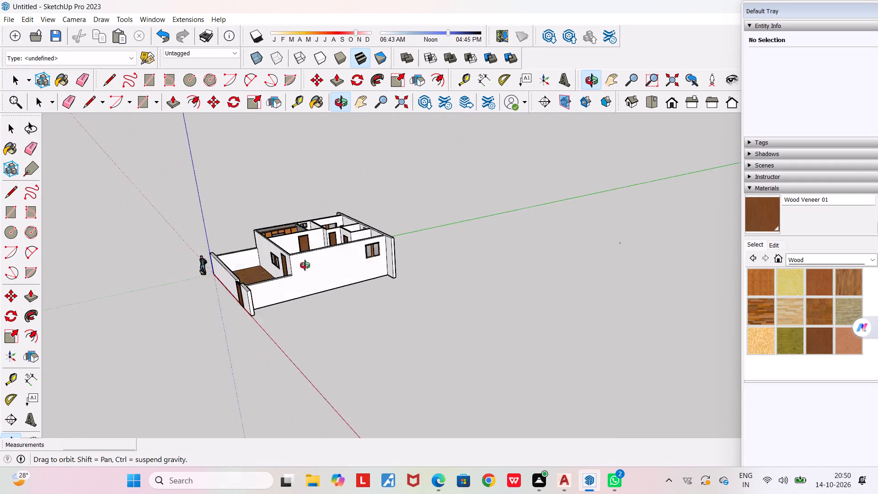
middle_drag(305, 265, 514, 244)
scroll(514, 244, down, 4)
scroll(448, 317, up, 5)
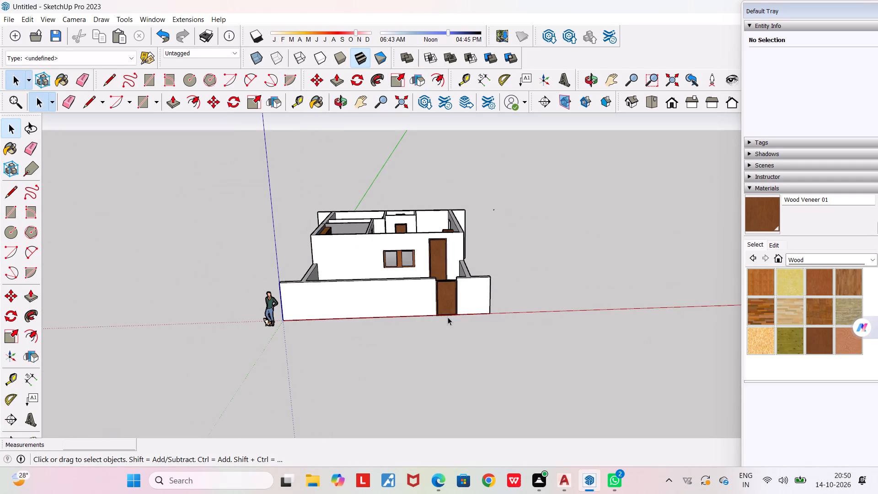
scroll(444, 318, up, 1)
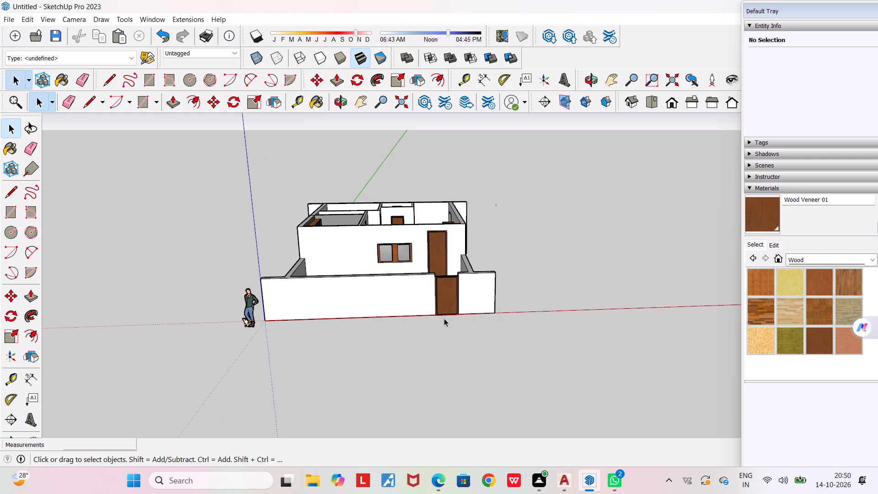
scroll(444, 318, down, 4)
middle_drag(474, 375, 302, 419)
scroll(302, 419, down, 3)
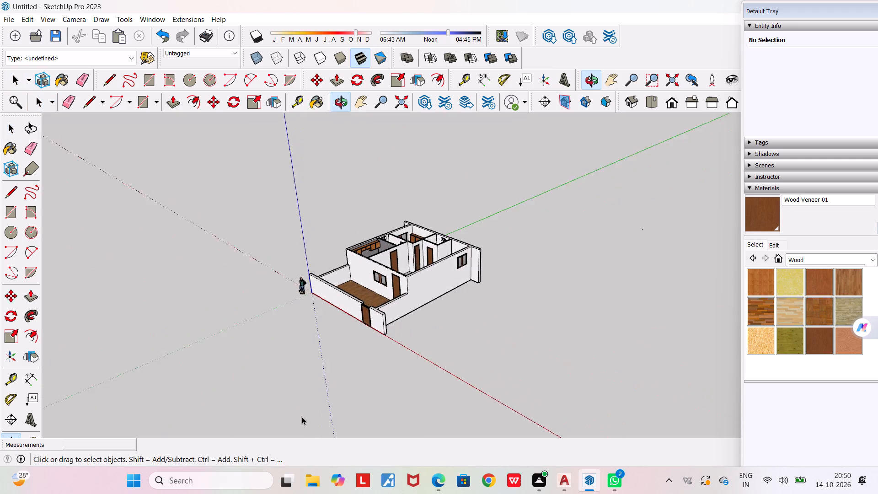
scroll(372, 279, up, 7)
middle_drag(335, 351, 335, 387)
scroll(335, 387, down, 4)
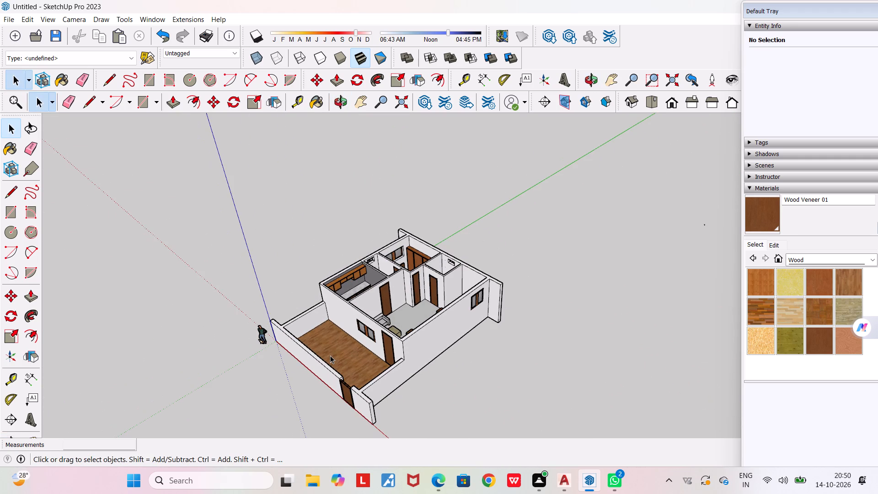
scroll(345, 314, up, 1)
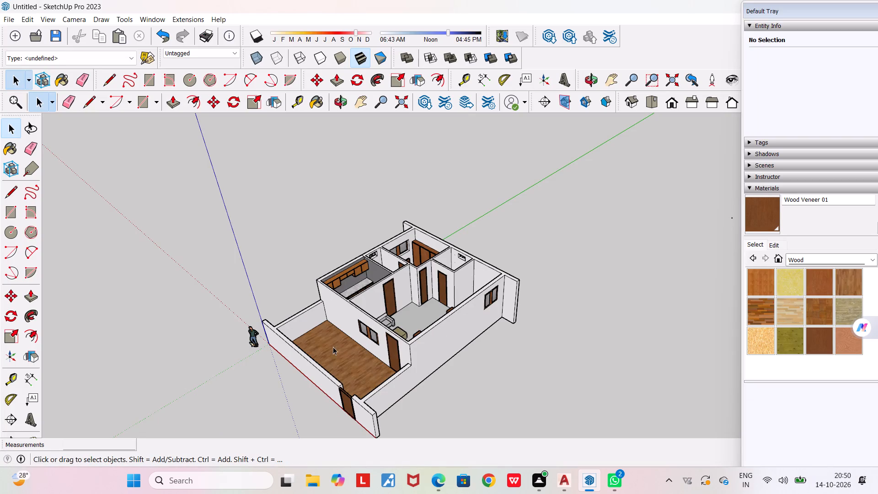
Examine the living and dining room's furniture layout, doors and window-side outer wall from opposite sides.
middle_drag(333, 368, 346, 413)
scroll(346, 413, down, 2)
scroll(414, 346, up, 12)
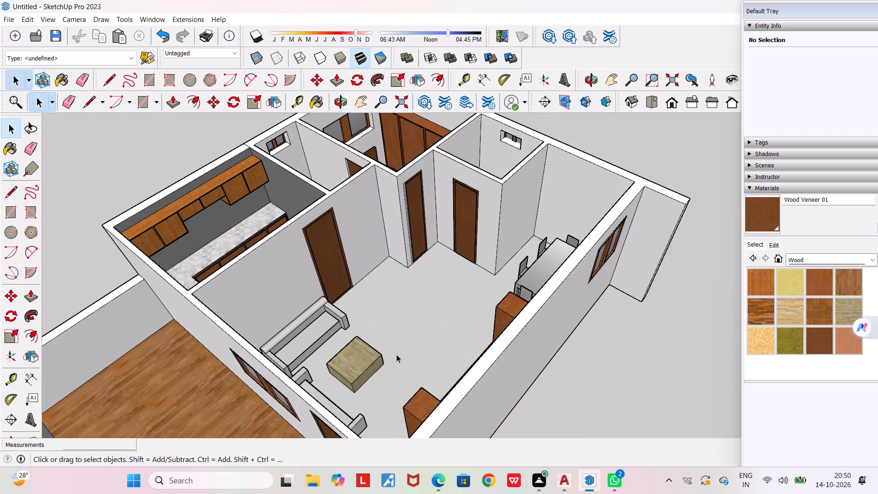
middle_drag(378, 374, 103, 445)
scroll(103, 445, down, 4)
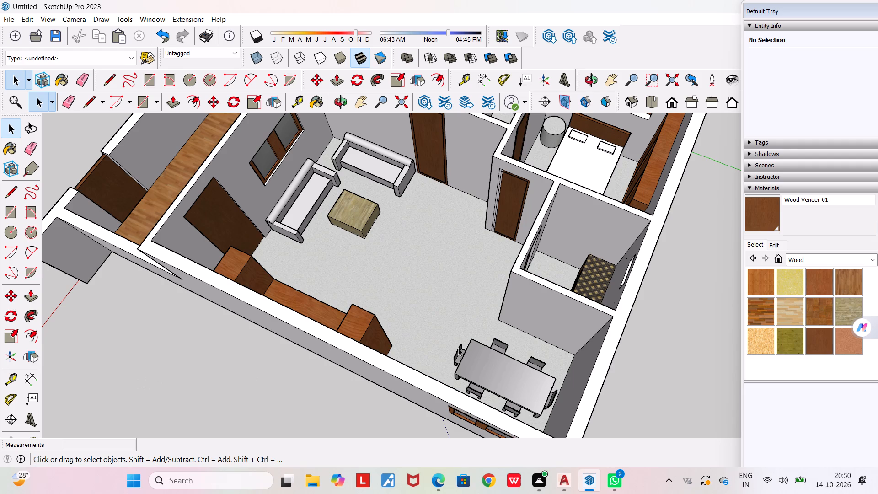
middle_drag(374, 230, 415, 156)
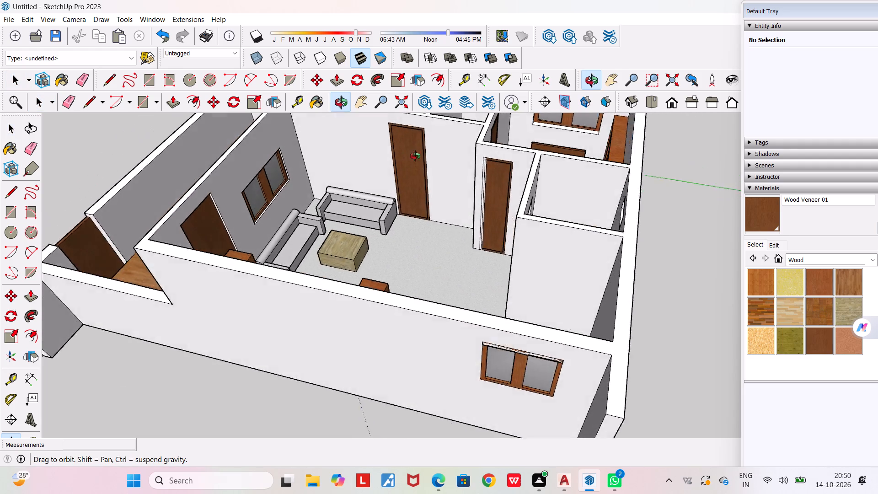
middle_drag(415, 156, 460, 147)
scroll(460, 146, down, 3)
middle_drag(334, 302, 547, 313)
scroll(547, 313, down, 3)
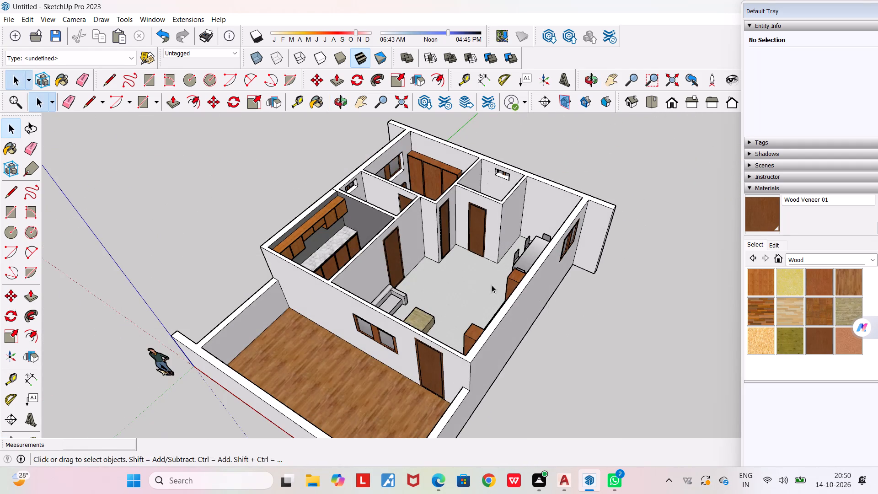
middle_drag(456, 286, 684, 289)
Inspect the living room's wooden coffee table, sofas and surrounding floor texture up close.
scroll(521, 316, up, 3)
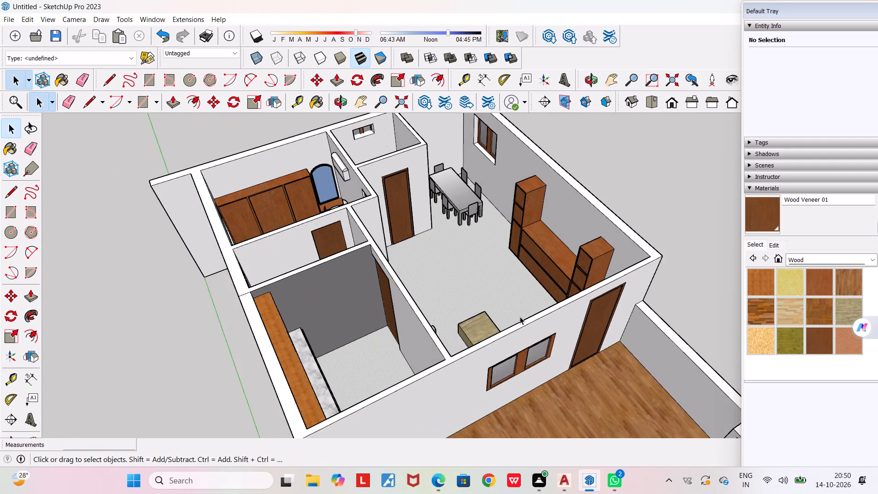
scroll(502, 330, up, 1)
middle_drag(501, 330, 657, 378)
scroll(544, 333, up, 9)
middle_drag(540, 330, 526, 328)
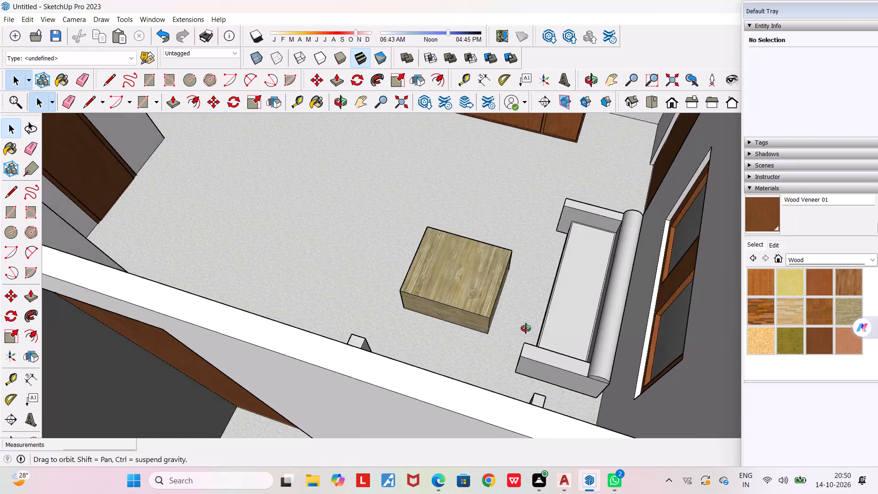
middle_drag(526, 328, 394, 307)
scroll(470, 302, up, 3)
middle_drag(468, 301, 595, 331)
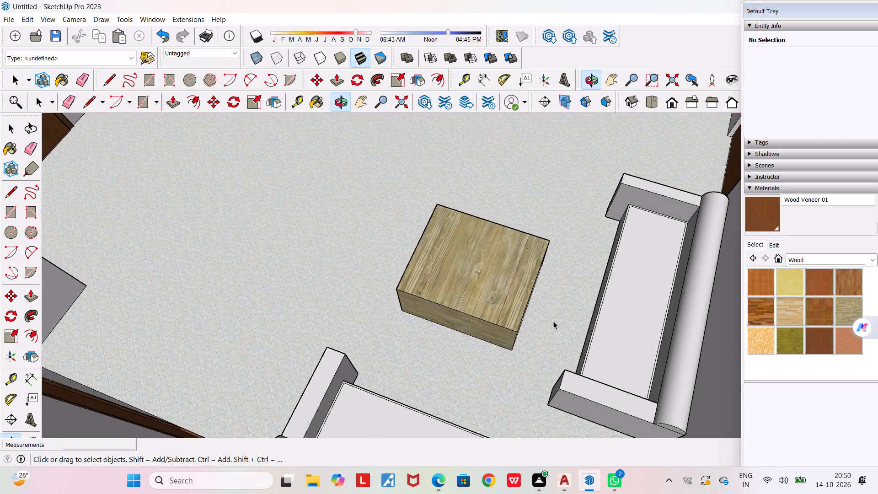
scroll(471, 359, up, 8)
scroll(476, 324, down, 8)
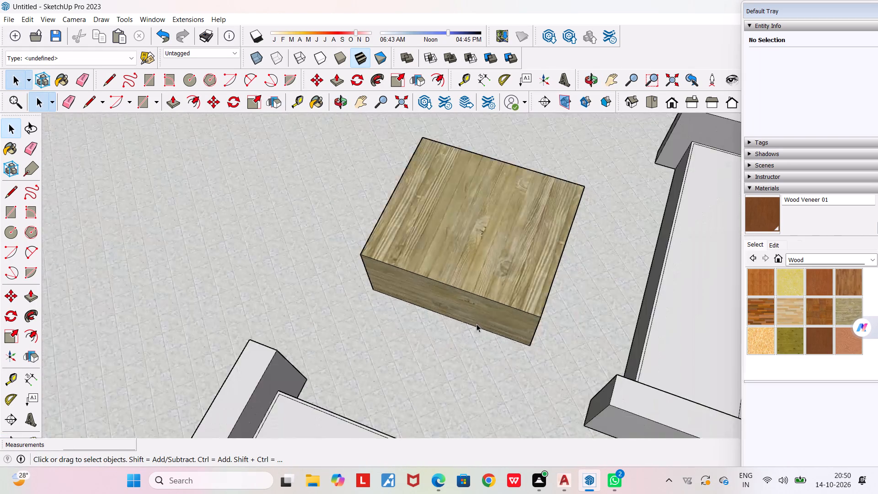
scroll(476, 324, down, 10)
Examine the arrangement of all the rooms and the side wall in the overall house view.
middle_drag(602, 368, 237, 376)
middle_drag(431, 328, 395, 323)
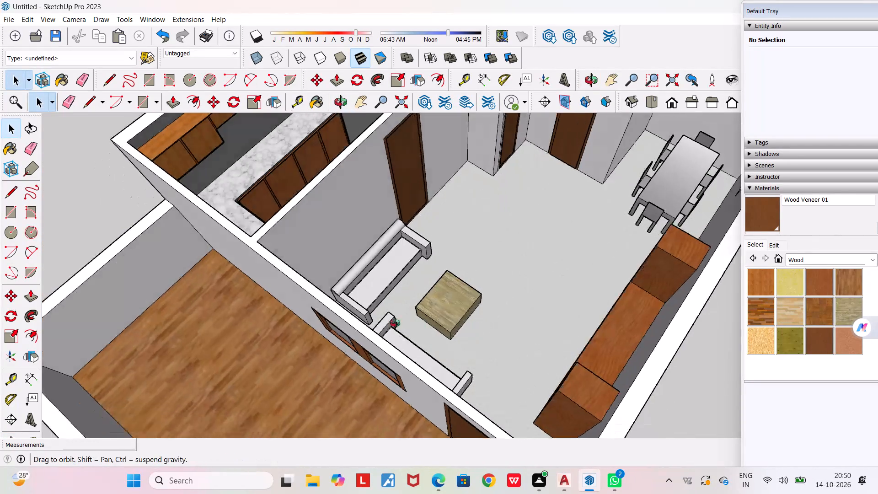
middle_drag(395, 323, 183, 294)
scroll(435, 270, down, 6)
middle_drag(531, 313, 519, 311)
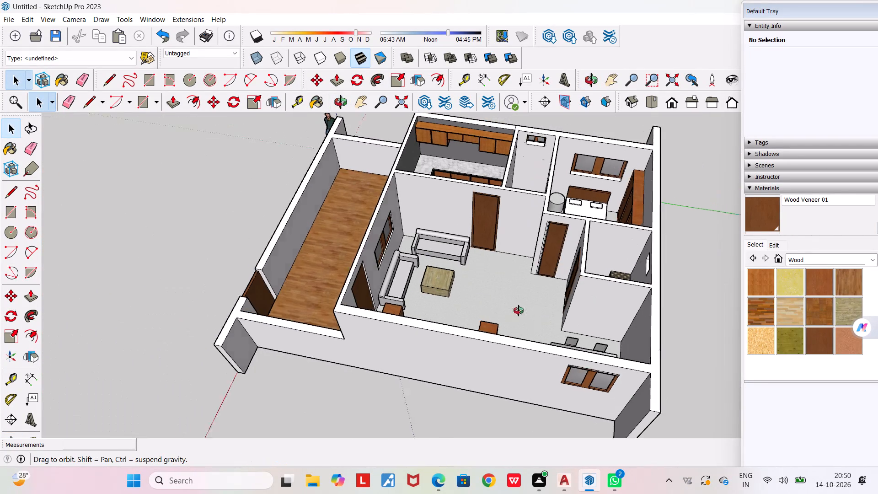
middle_drag(519, 311, 301, 296)
scroll(300, 295, down, 5)
middle_drag(291, 298, 603, 242)
scroll(603, 242, down, 5)
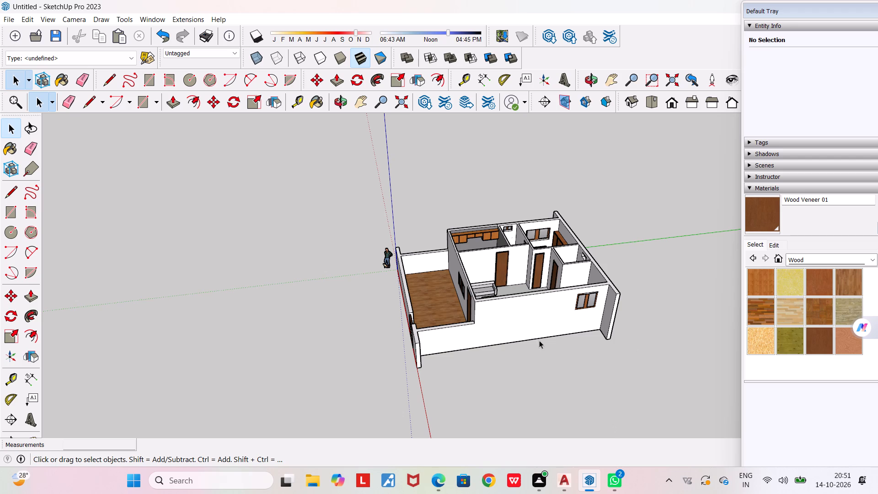
Examine the furnished living room, kitchen and wood-floored front area from above.
middle_drag(538, 340, 674, 427)
scroll(527, 280, up, 1)
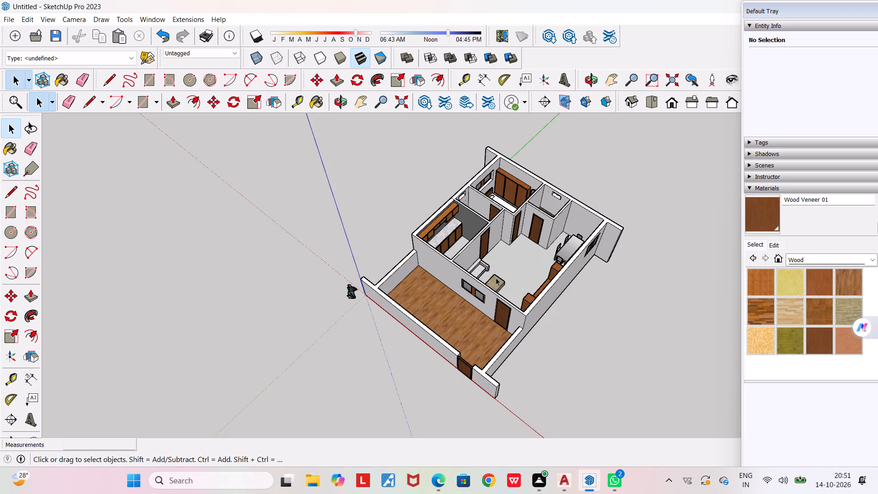
scroll(494, 274, up, 7)
middle_drag(496, 289, 272, 307)
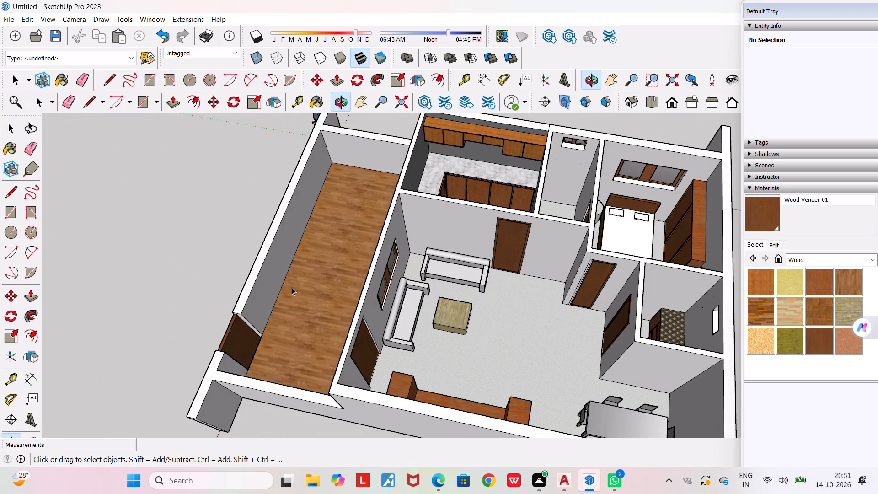
scroll(431, 334, up, 1)
middle_drag(430, 332, 628, 356)
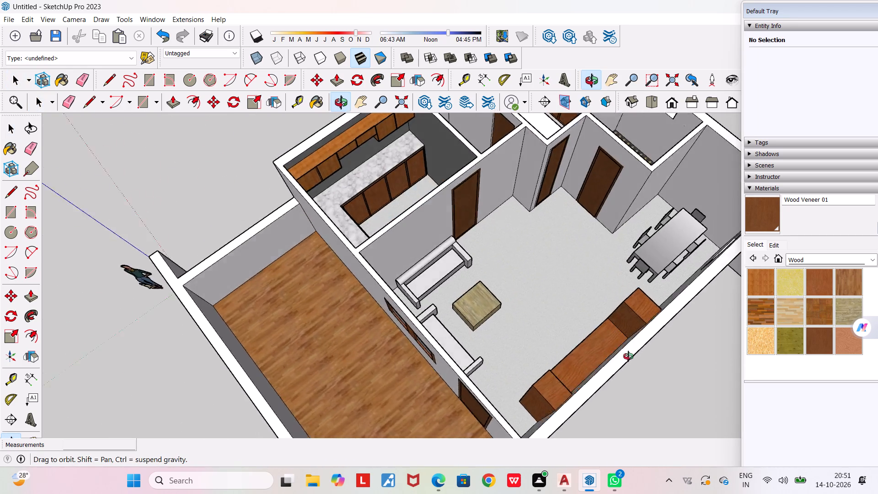
middle_drag(628, 356, 643, 367)
scroll(644, 366, down, 6)
middle_drag(569, 237, 671, 196)
scroll(673, 193, down, 1)
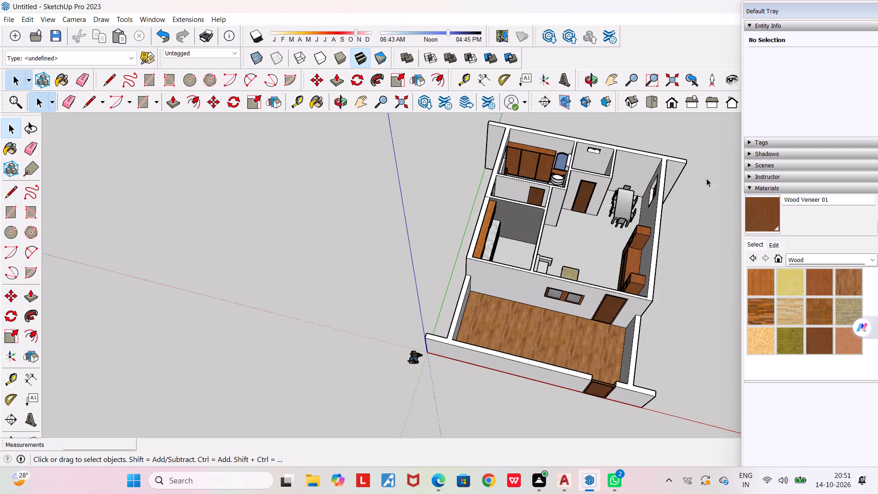
Examine the complete house model from a distance, viewing its side, overhead plan and front.
scroll(710, 188, down, 4)
middle_drag(683, 258, 338, 172)
scroll(338, 172, down, 4)
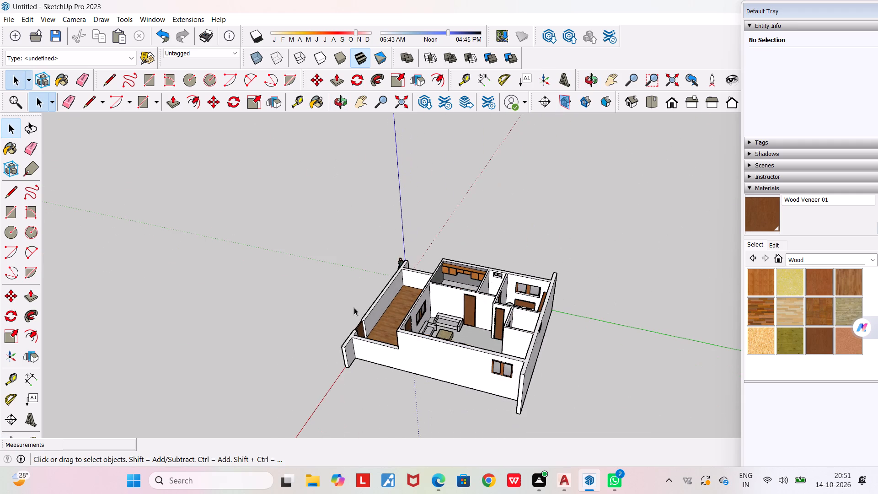
scroll(349, 303, down, 12)
middle_drag(292, 329, 556, 478)
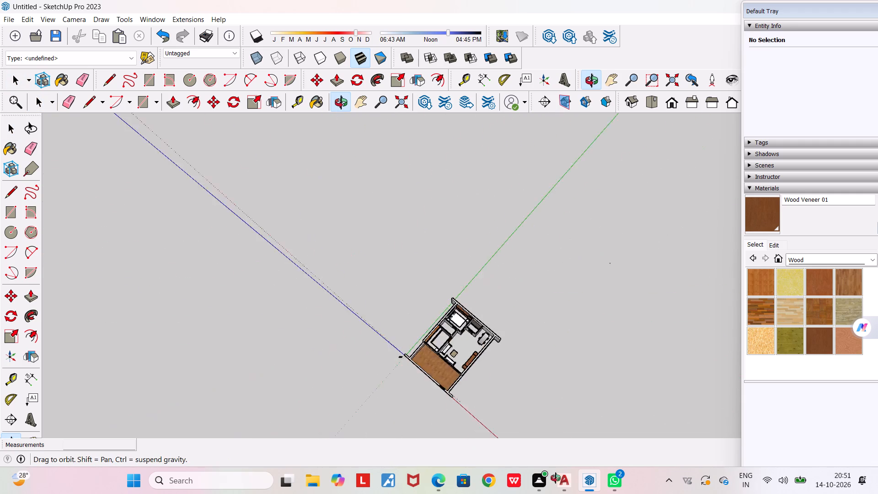
middle_drag(556, 478, 612, 309)
scroll(521, 365, up, 3)
middle_drag(503, 371, 427, 391)
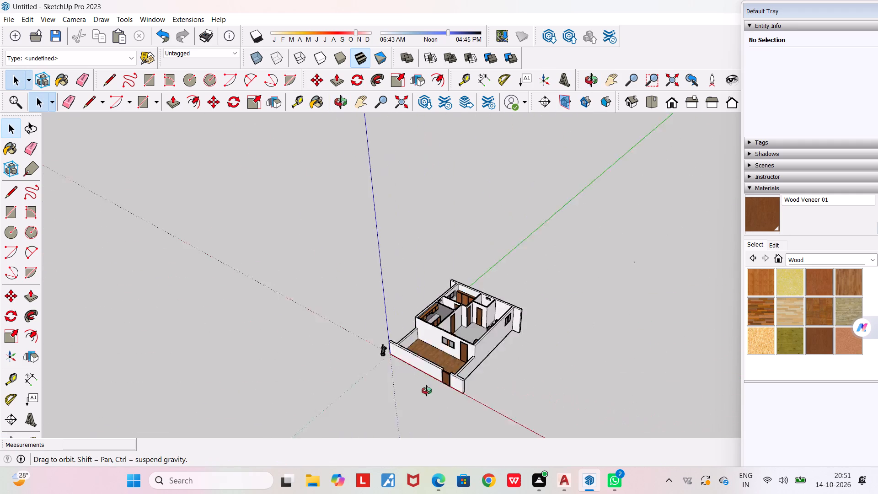
middle_drag(427, 391, 386, 412)
scroll(386, 408, down, 6)
scroll(426, 344, up, 5)
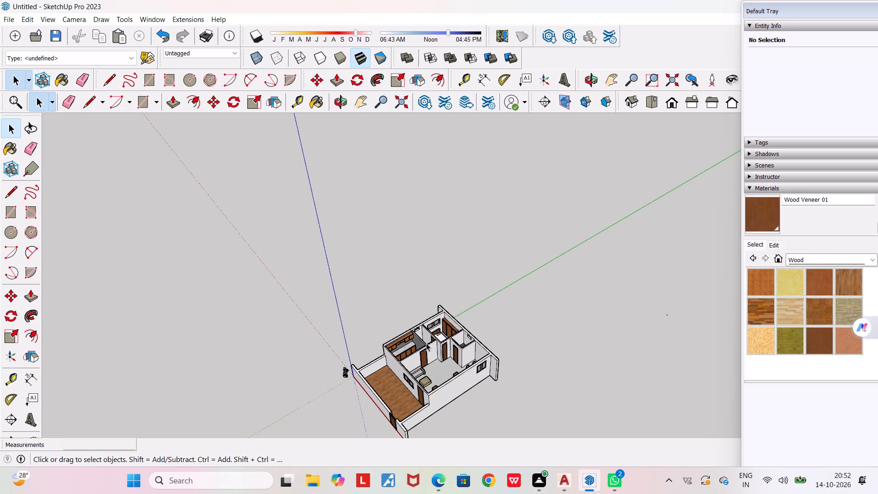
Examine the complete house model from a distance, from overhead and from its long side wall.
scroll(426, 343, down, 4)
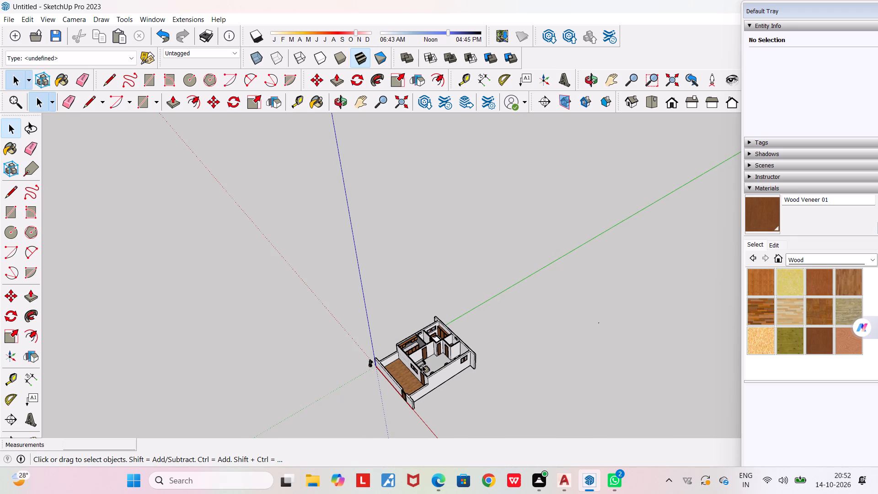
scroll(422, 365, up, 4)
middle_drag(407, 414, 386, 492)
scroll(386, 492, down, 4)
scroll(394, 393, down, 7)
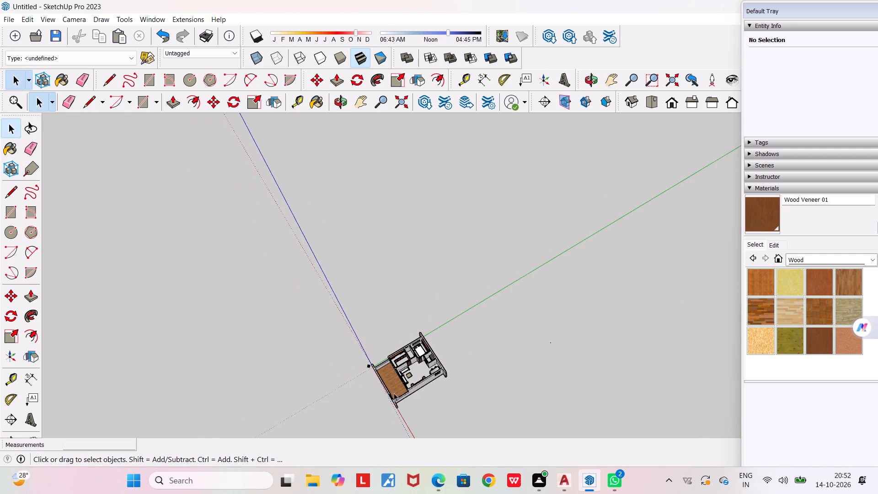
middle_drag(394, 393, 281, 339)
scroll(285, 334, down, 4)
middle_drag(363, 387, 546, 412)
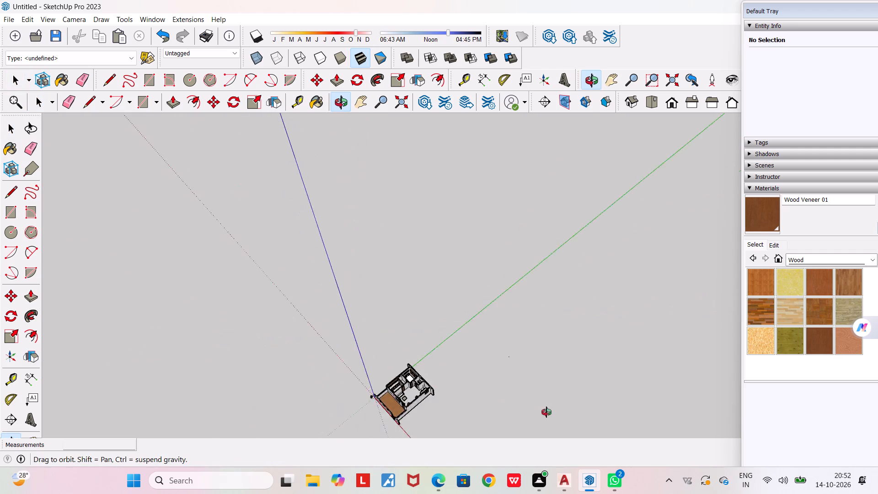
middle_drag(546, 412, 619, 414)
scroll(619, 412, down, 4)
middle_drag(521, 377, 244, 278)
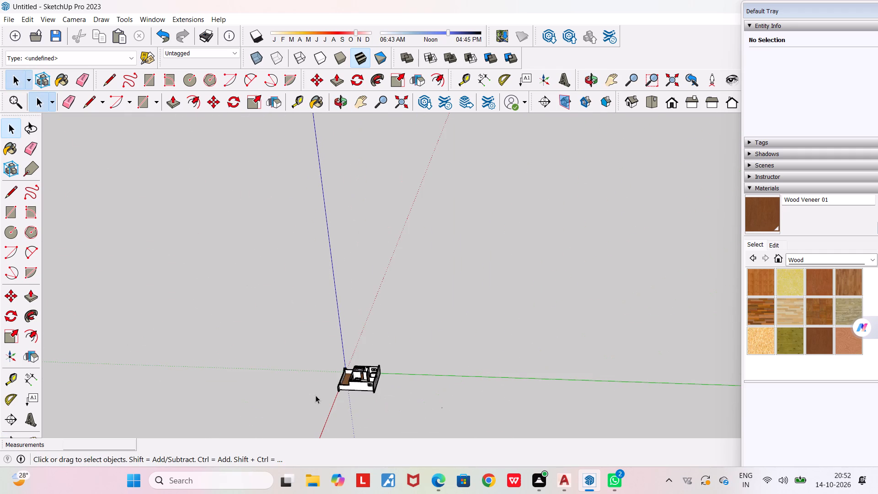
Examine the furnished living room, kitchen, bedroom and dining area from above the long side wall.
scroll(392, 399, up, 3)
scroll(337, 383, up, 16)
middle_drag(377, 291, 372, 314)
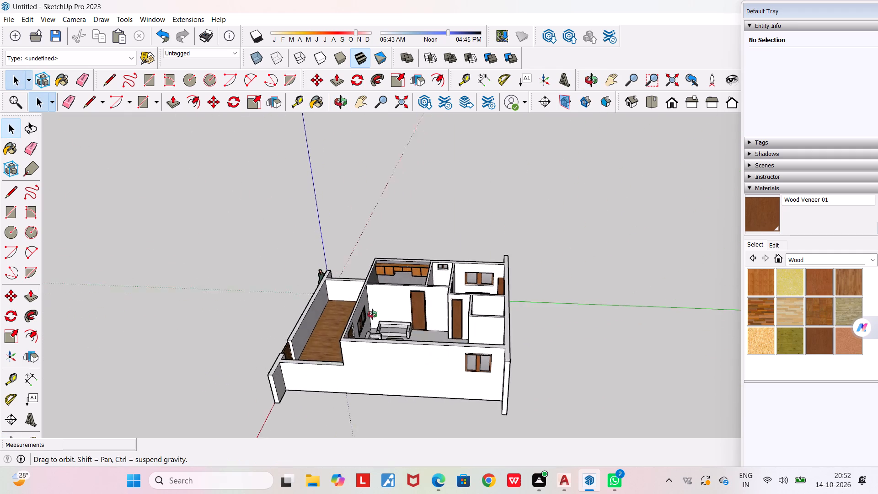
middle_drag(372, 314, 419, 448)
scroll(425, 372, up, 7)
middle_drag(419, 369, 296, 367)
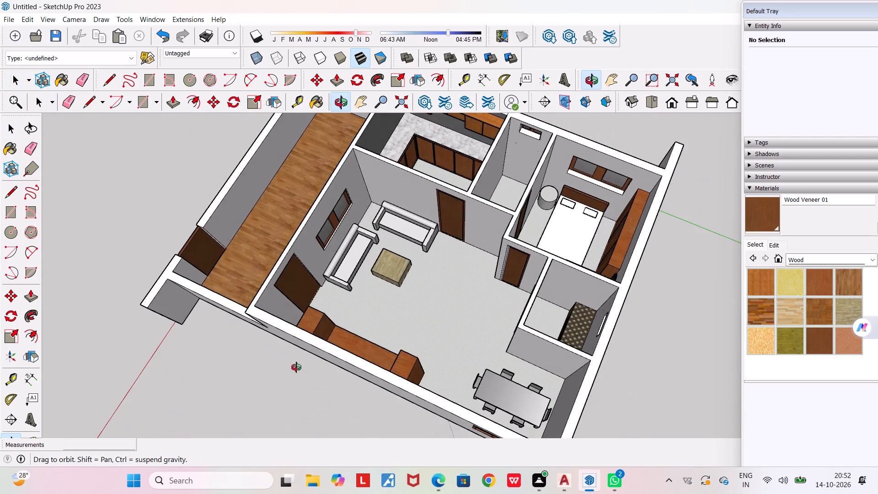
middle_drag(296, 367, 344, 342)
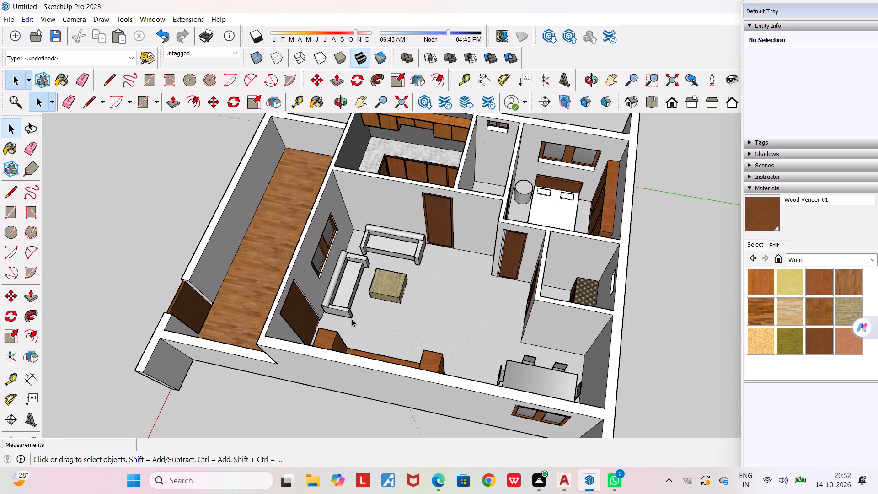
scroll(352, 319, down, 3)
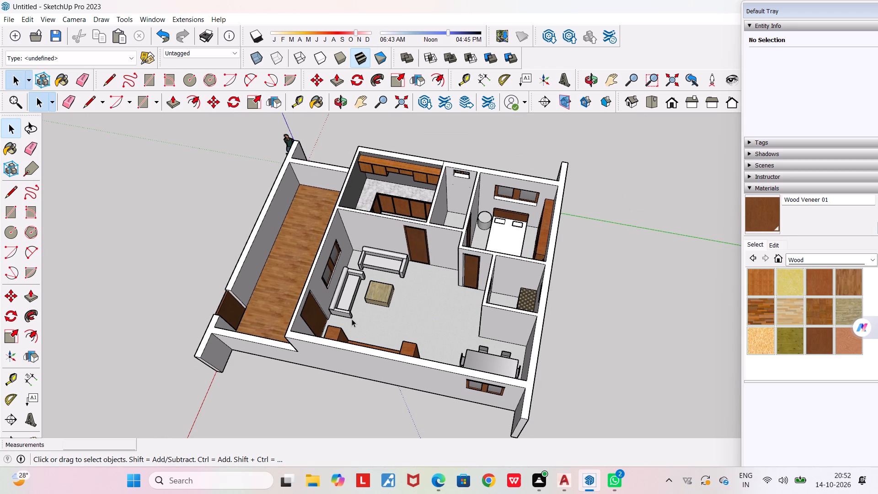
scroll(352, 319, down, 3)
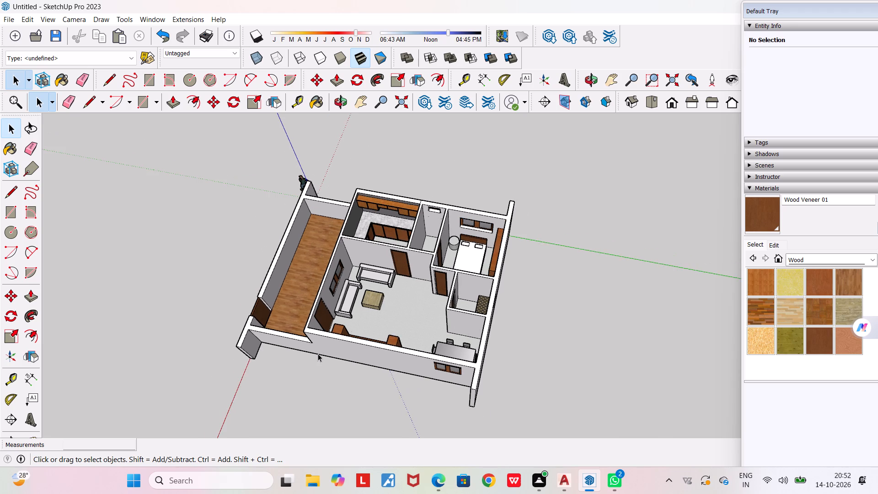
Select the entire house model, examine it from the rear, side and overhead, and clear the selection.
middle_drag(318, 354, 446, 381)
scroll(446, 381, down, 9)
middle_drag(434, 359, 211, 194)
scroll(211, 194, down, 4)
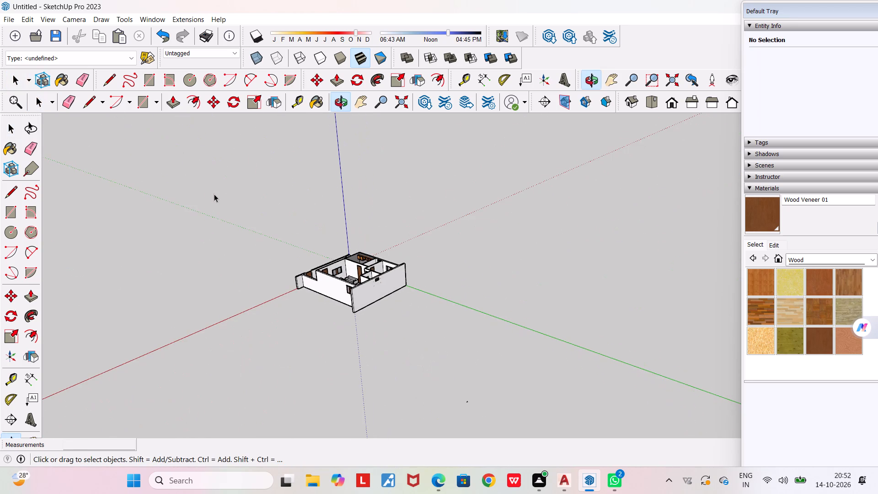
drag(213, 192, 500, 410)
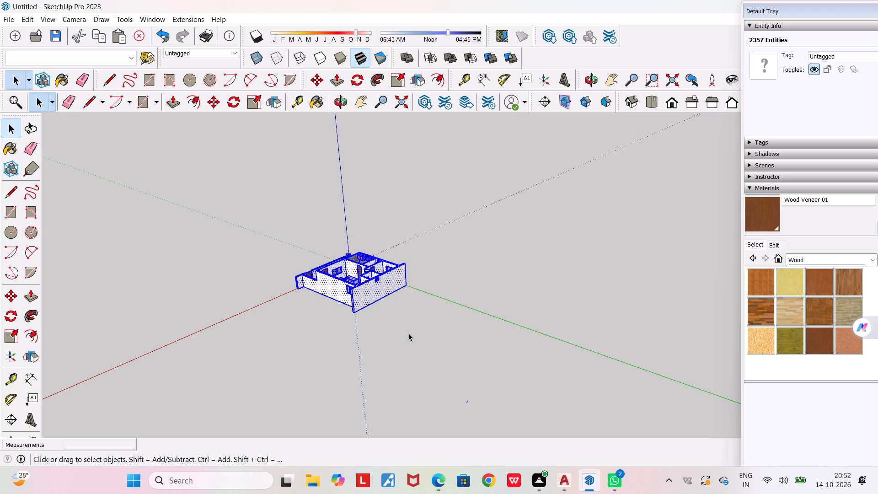
scroll(380, 334, up, 3)
middle_drag(386, 347, 206, 342)
scroll(206, 342, down, 4)
middle_drag(254, 338, 307, 363)
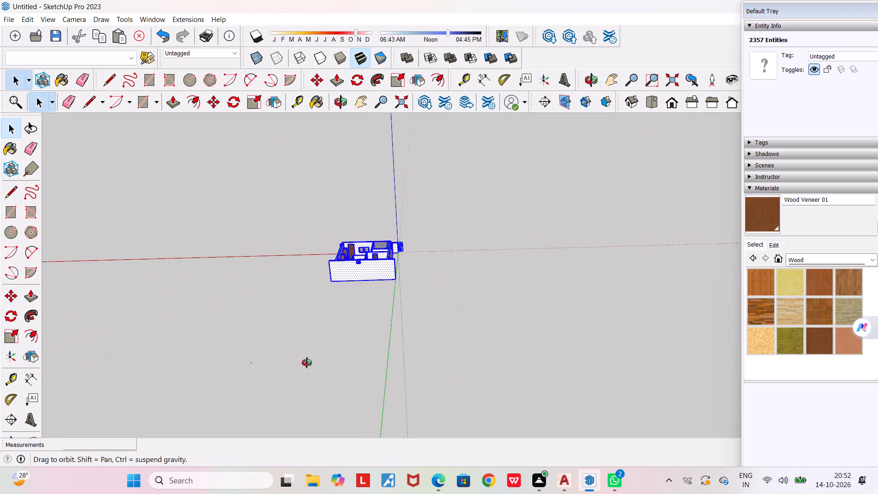
middle_drag(307, 363, 389, 379)
scroll(452, 430, down, 6)
middle_drag(349, 354, 491, 421)
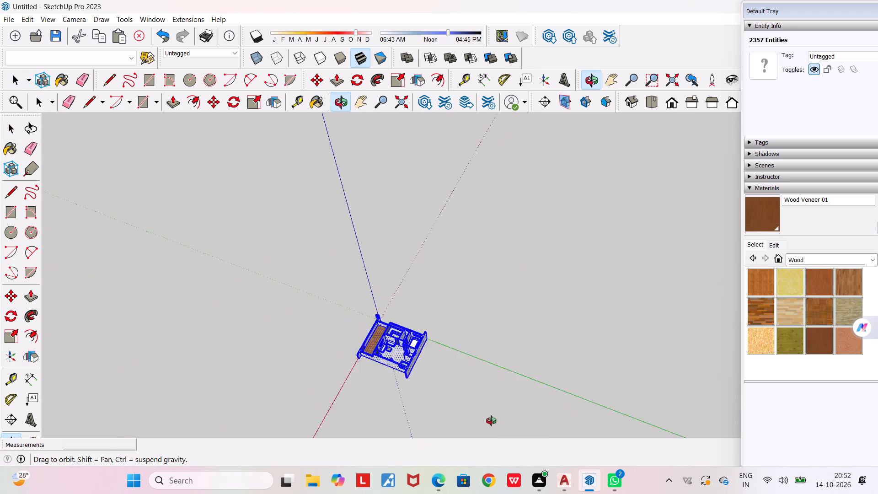
middle_drag(491, 421, 684, 350)
click(646, 360)
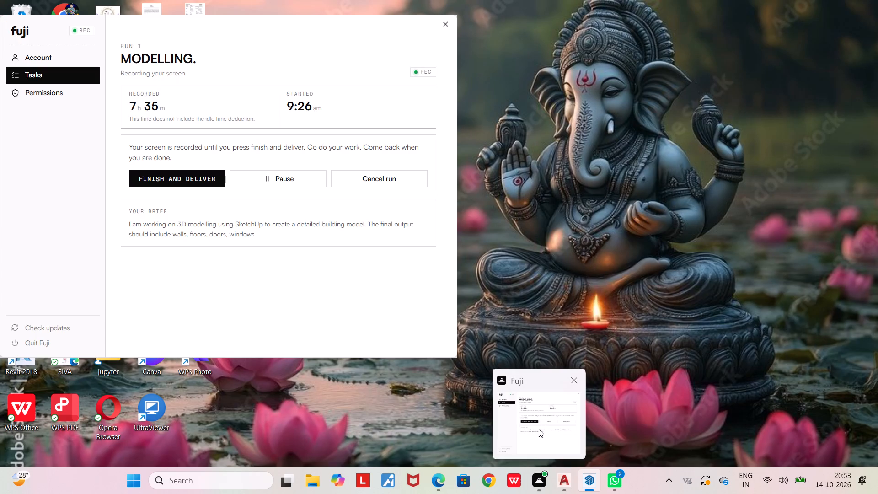
Examine the house's front wall, entrance door and wood-floored front area from the corner and the front.
scroll(491, 407, up, 9)
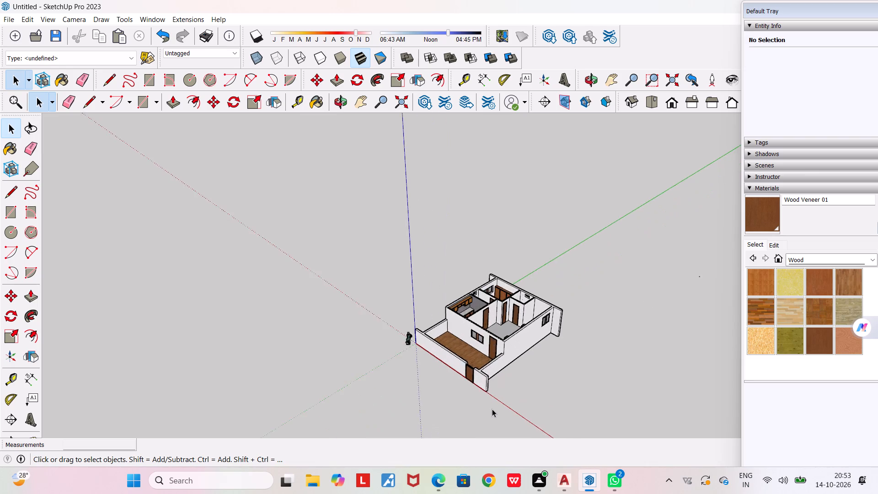
scroll(492, 409, up, 4)
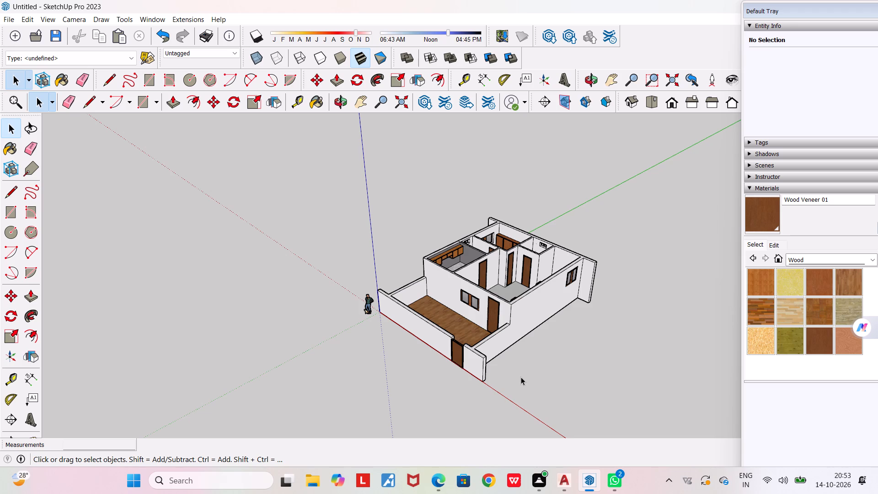
middle_drag(537, 373, 548, 439)
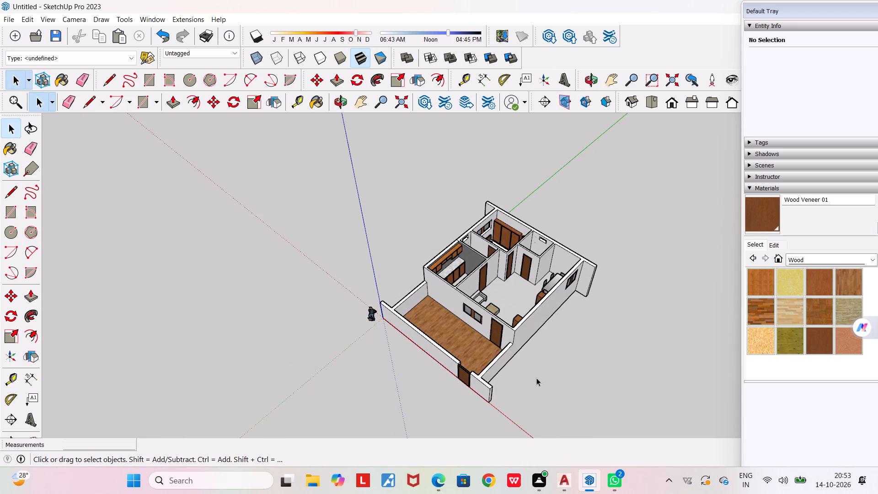
scroll(536, 378, down, 5)
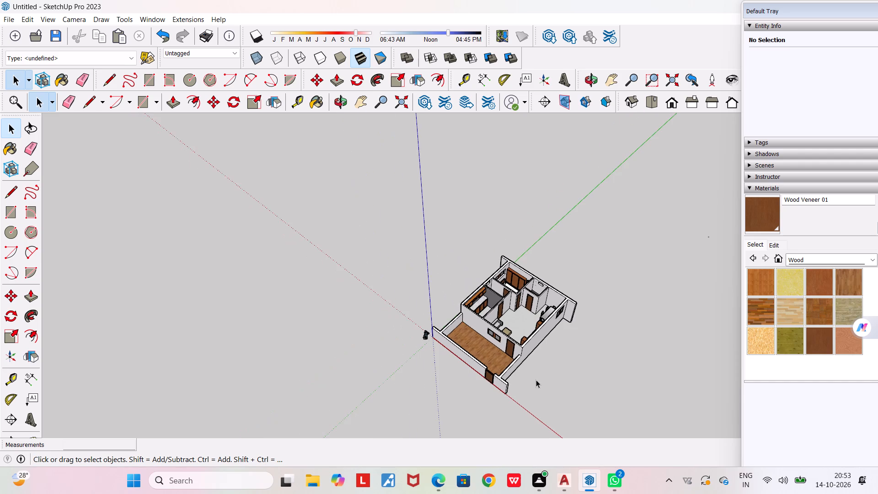
middle_drag(532, 395, 496, 443)
scroll(498, 410, up, 6)
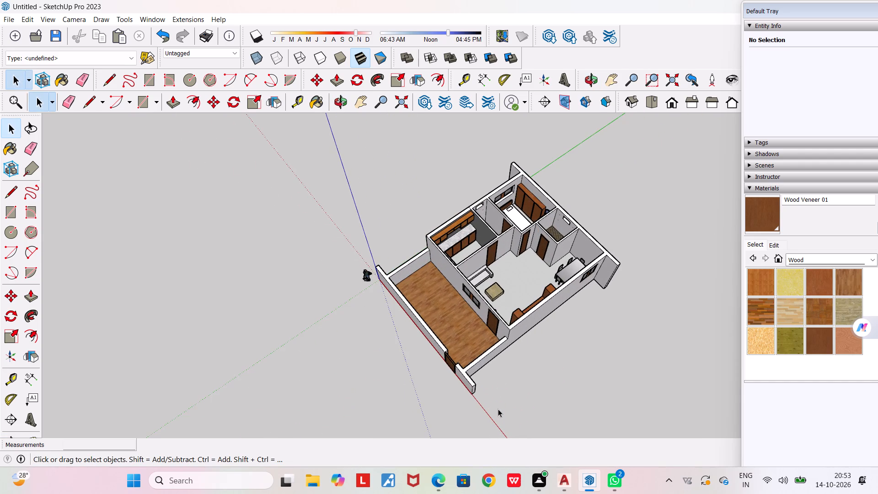
scroll(498, 409, up, 1)
middle_drag(498, 409, 584, 399)
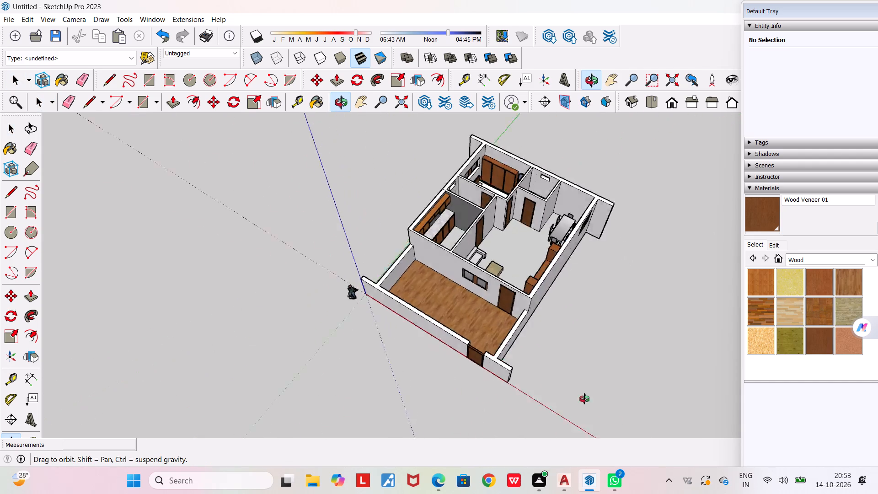
middle_drag(584, 399, 704, 399)
scroll(704, 399, down, 3)
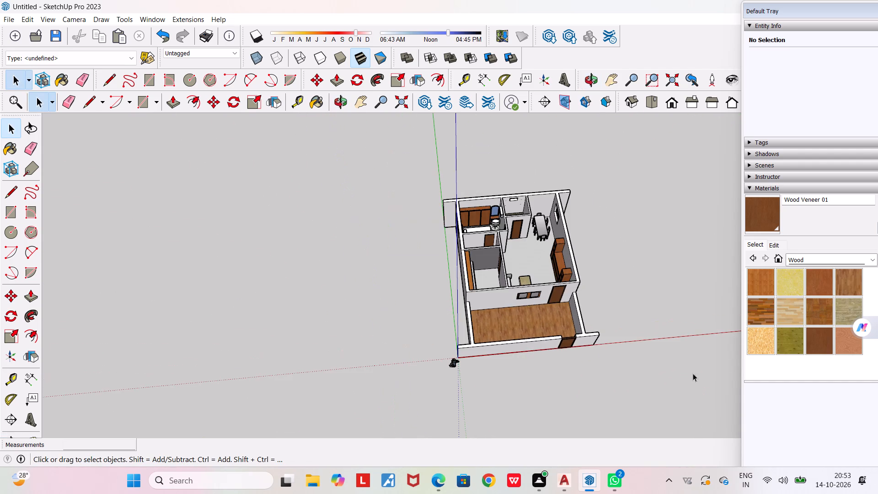
scroll(674, 323, up, 2)
middle_drag(672, 323, 615, 328)
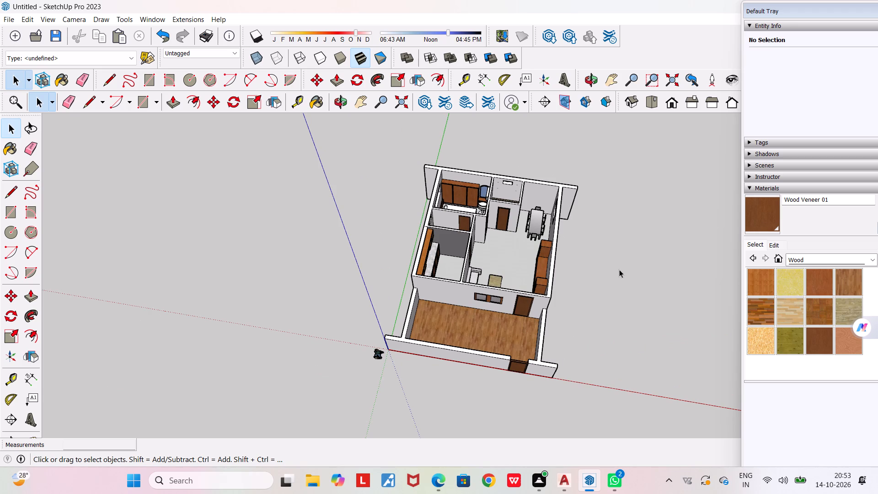
Examine the furniture, doors and floor finishes in the living room, kitchen, bedroom and dining area from above.
scroll(619, 269, up, 4)
middle_drag(594, 268, 468, 286)
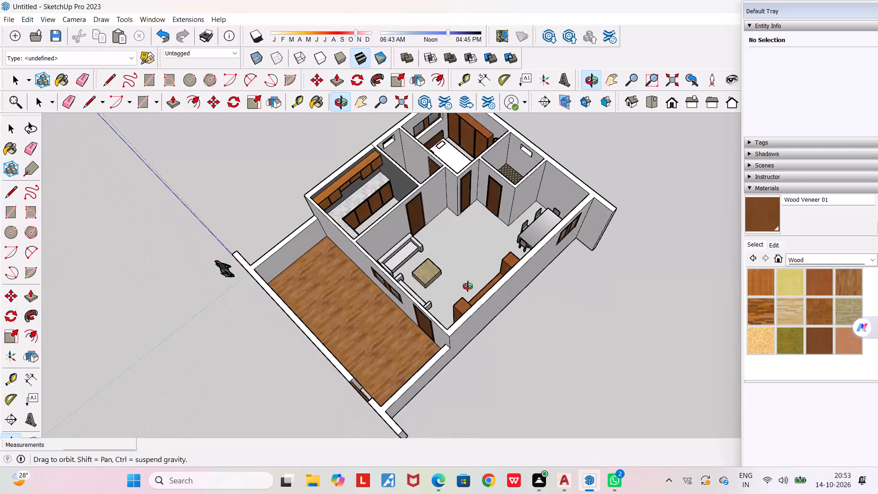
middle_drag(468, 286, 347, 278)
scroll(347, 278, down, 5)
scroll(441, 180, up, 4)
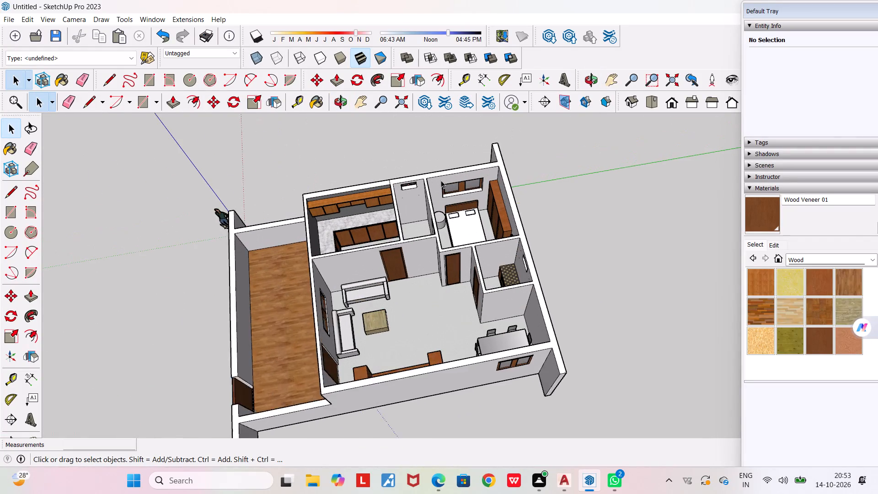
scroll(441, 180, up, 2)
middle_drag(423, 222, 390, 220)
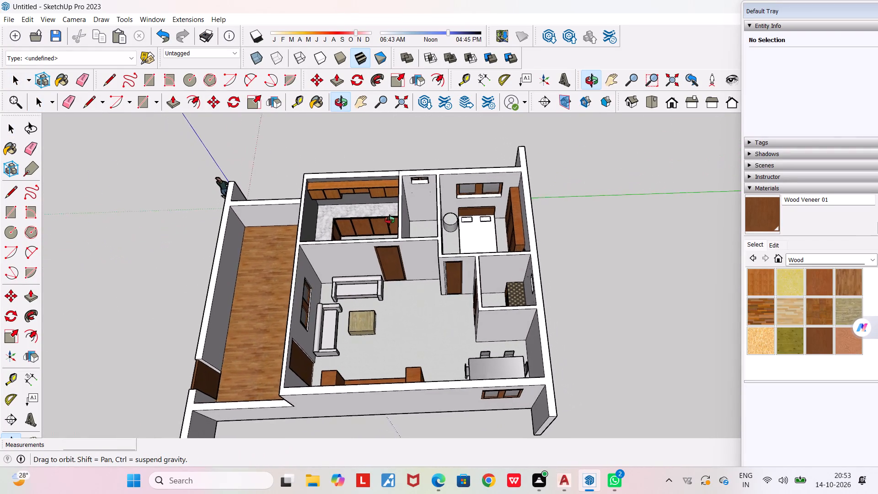
middle_drag(390, 220, 375, 221)
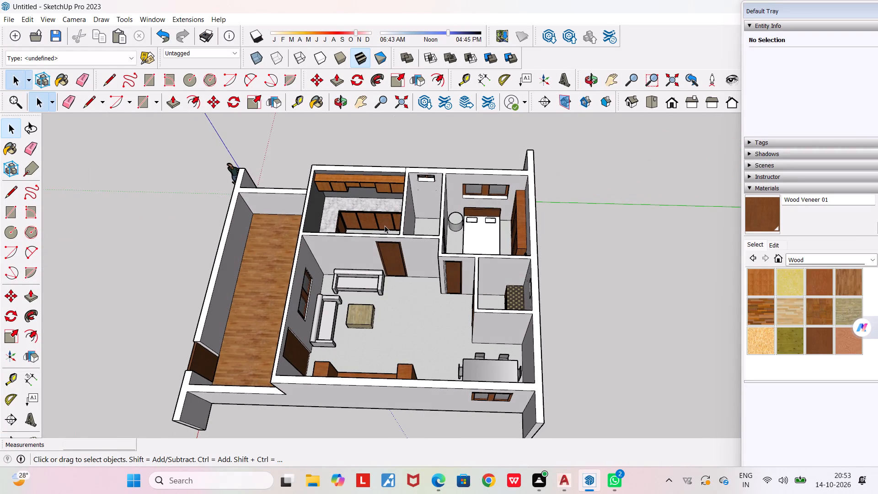
middle_drag(387, 244, 388, 256)
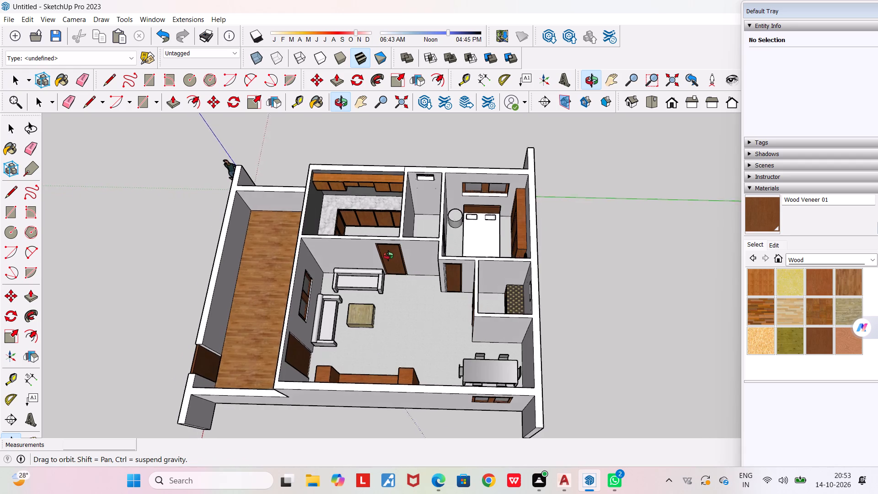
middle_drag(388, 256, 390, 277)
scroll(390, 276, down, 1)
right_click(391, 274)
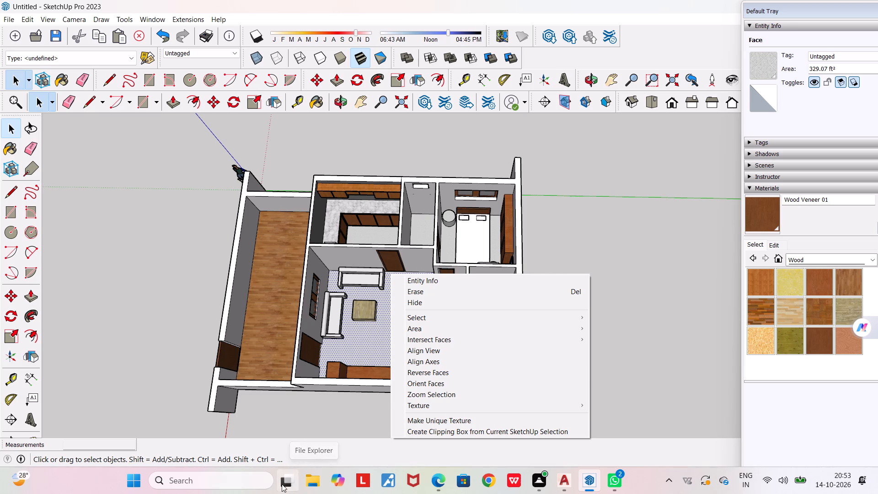
click(548, 250)
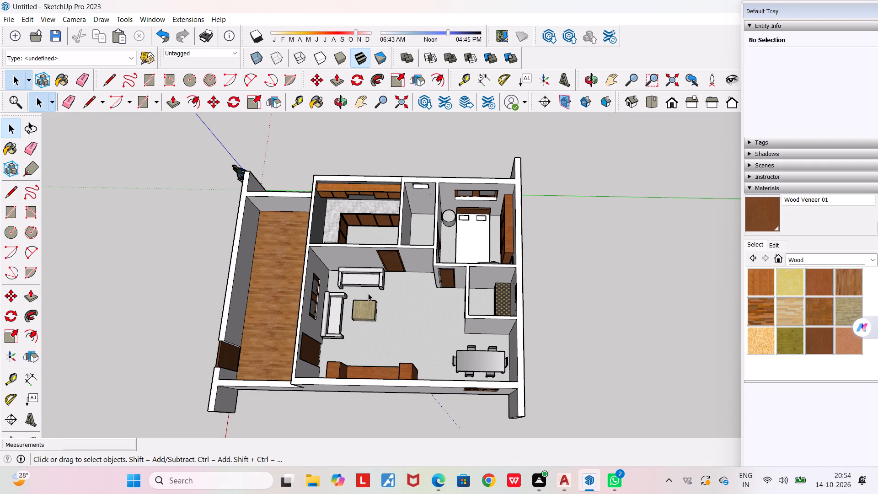
Examine the overall room and furniture layout from above, including the living room's sofas, coffee table and wooden unit.
scroll(367, 287, down, 1)
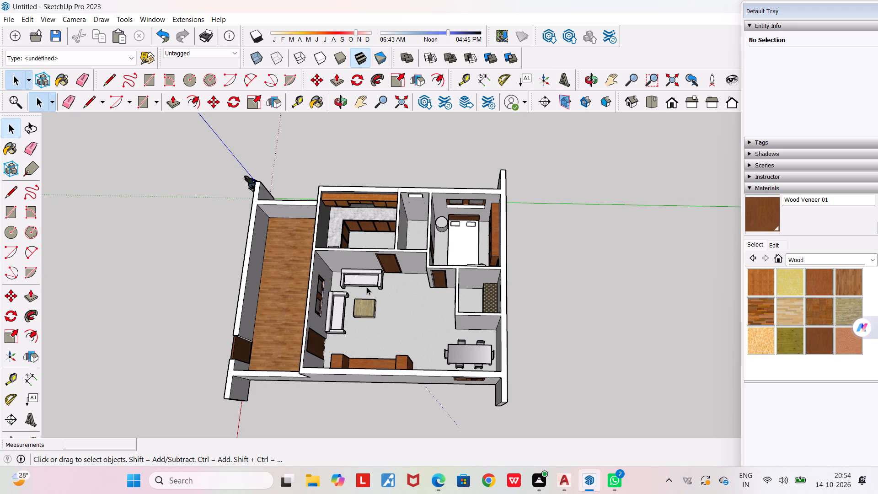
scroll(367, 287, down, 2)
scroll(367, 287, up, 1)
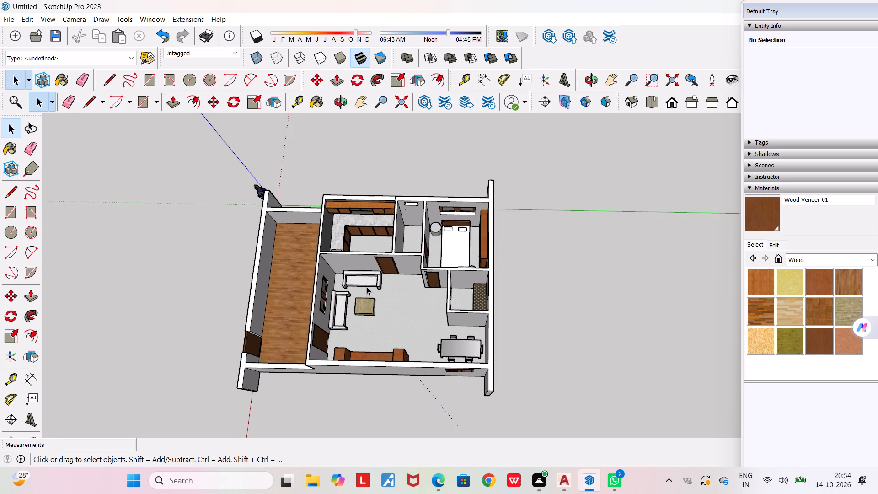
scroll(367, 287, up, 1)
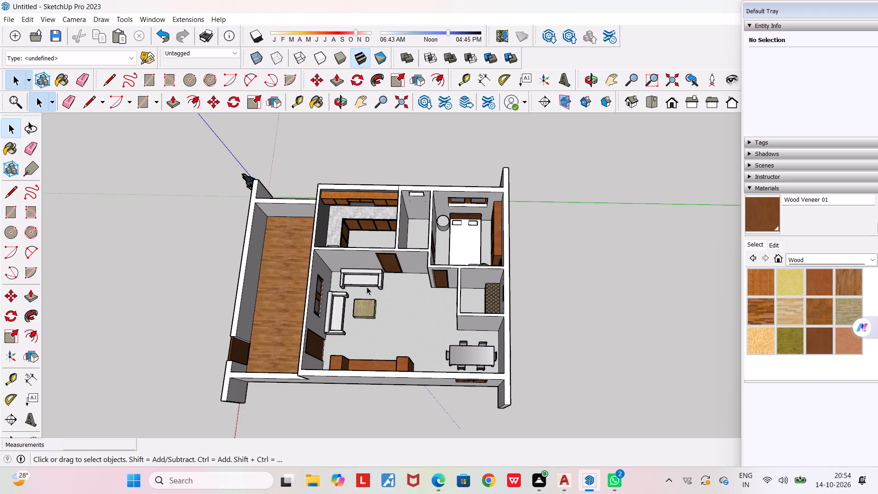
scroll(359, 342, up, 2)
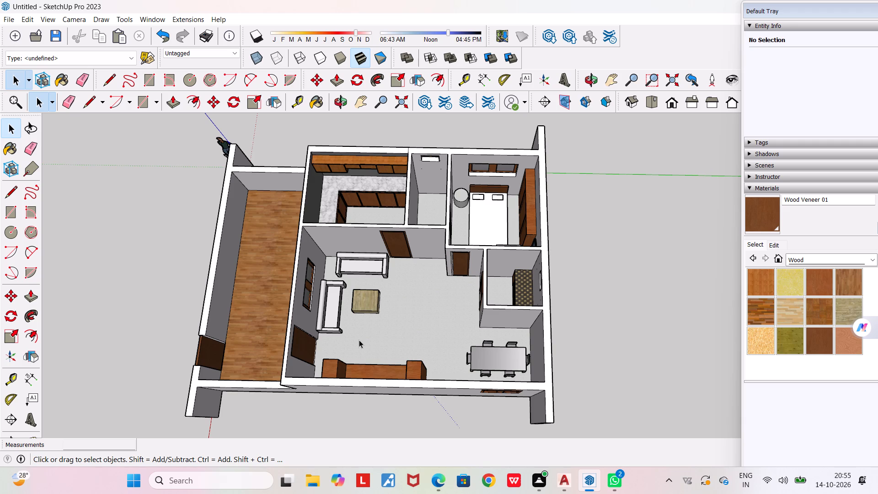
scroll(359, 340, up, 1)
middle_drag(357, 340, 334, 349)
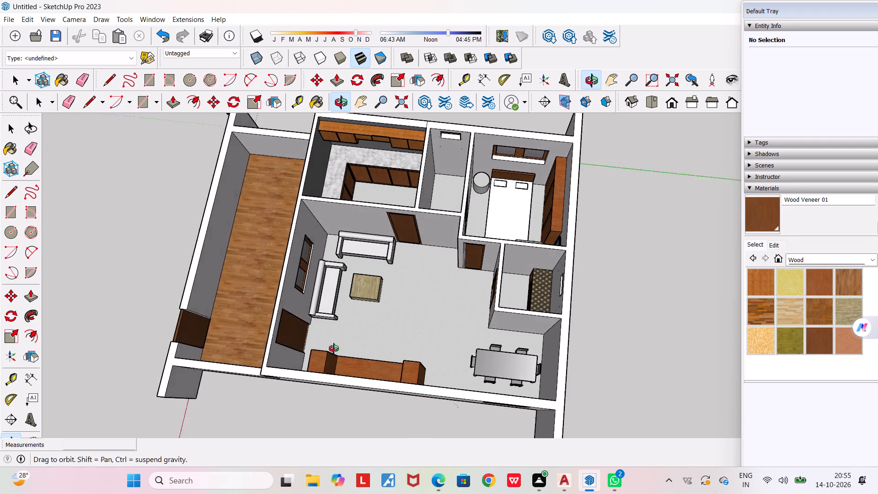
middle_drag(334, 349, 322, 353)
scroll(322, 353, down, 3)
middle_drag(324, 345, 361, 294)
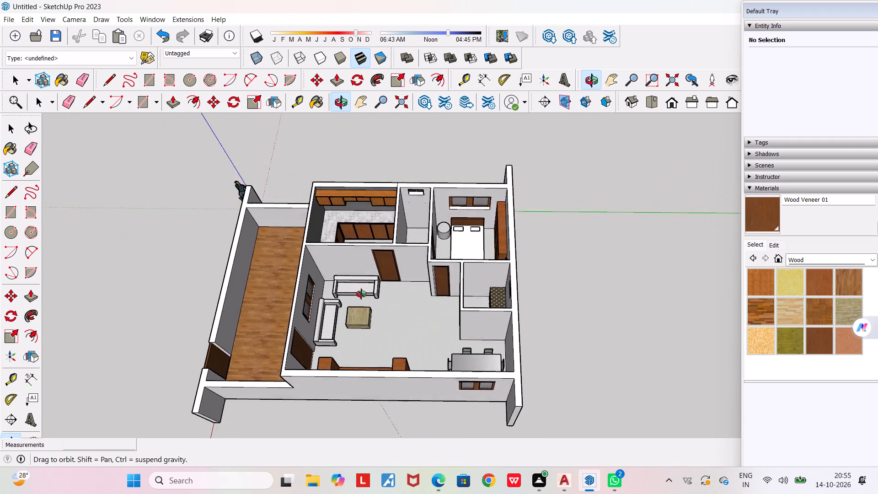
Examine the living room's window, sofas, coffee table and doors up close, along with the adjoining wood-floored front area.
middle_drag(361, 294, 382, 204)
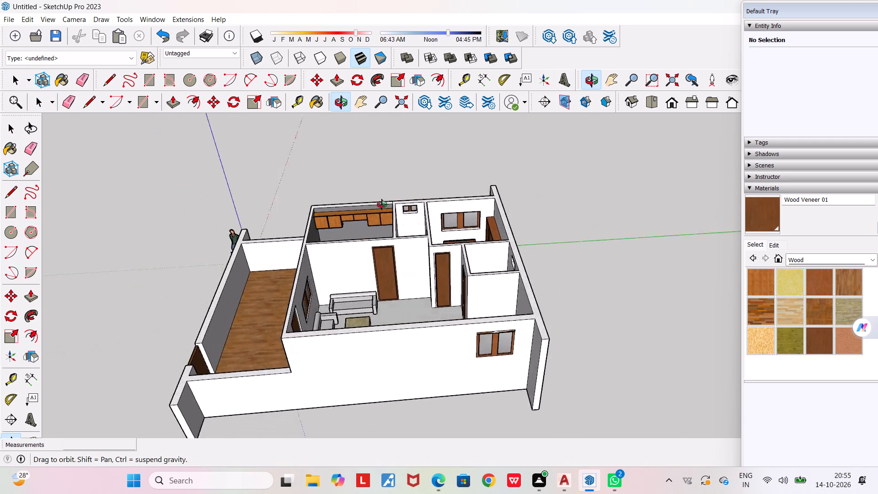
middle_drag(382, 204, 335, 208)
scroll(310, 279, up, 11)
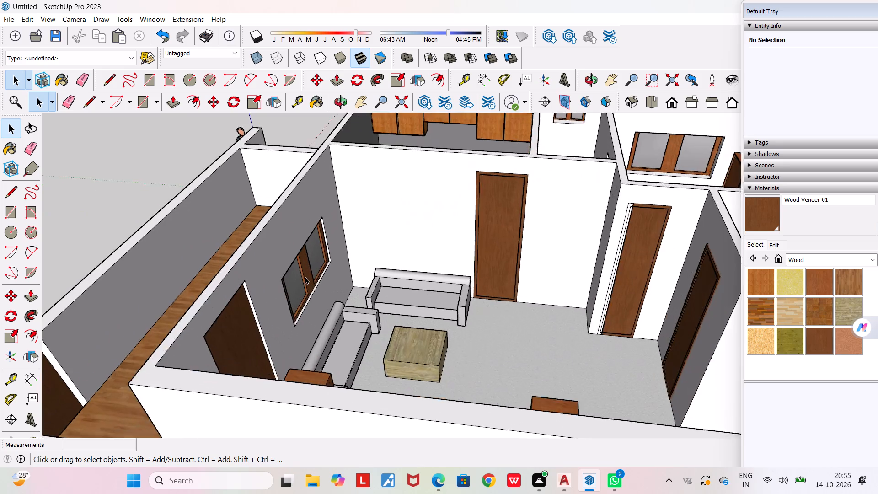
scroll(305, 277, up, 4)
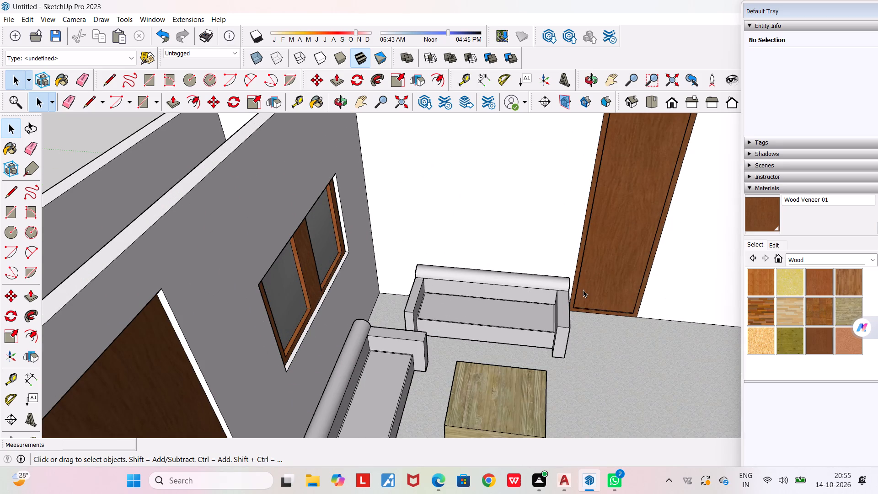
scroll(583, 288, down, 6)
middle_drag(493, 326, 489, 326)
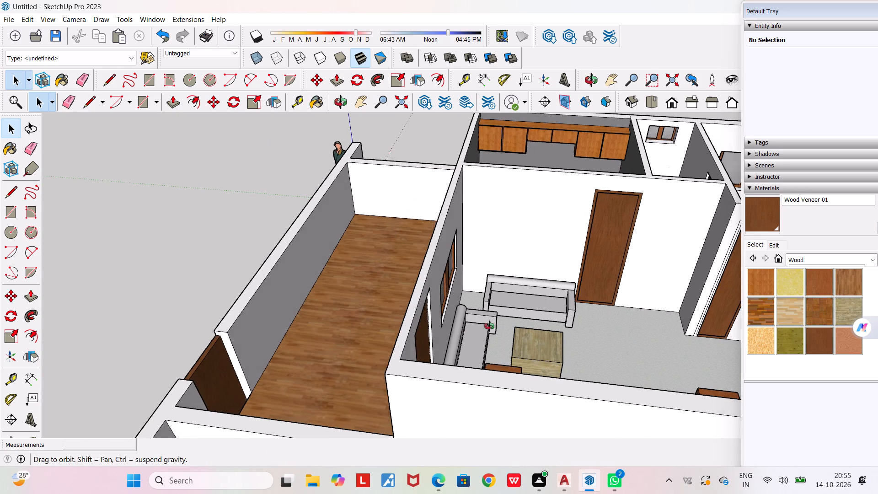
middle_drag(489, 326, 483, 323)
scroll(482, 321, down, 7)
middle_drag(487, 340, 572, 416)
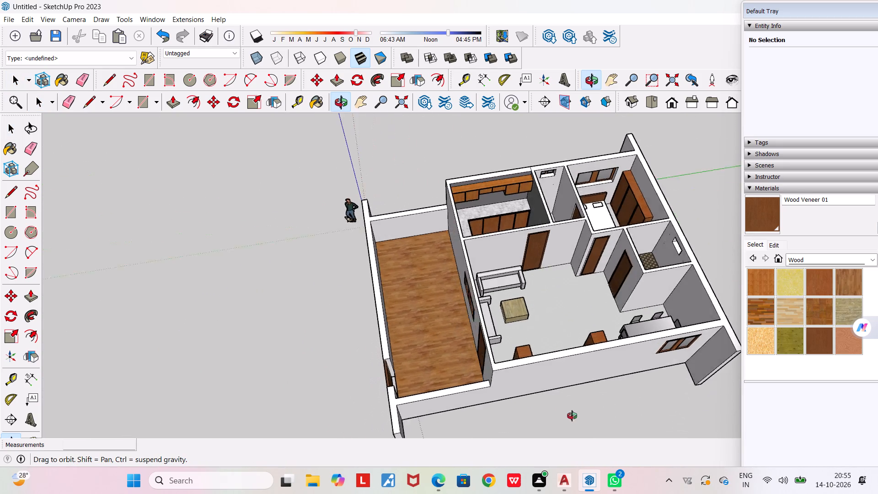
middle_drag(572, 416, 590, 395)
scroll(564, 315, up, 2)
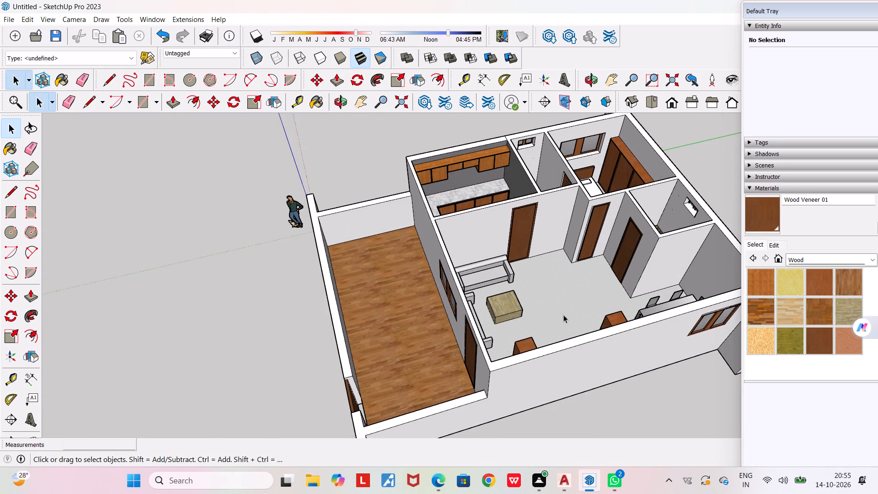
middle_drag(562, 315, 409, 283)
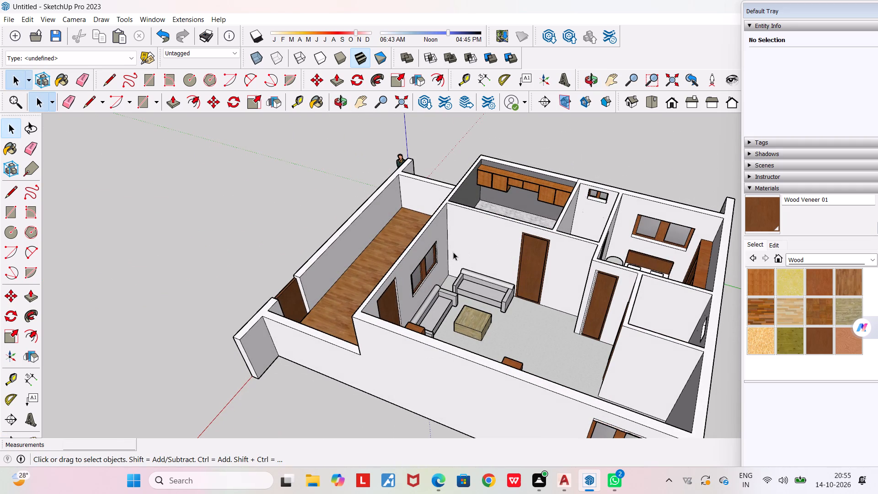
Examine the whole house's room layout from above and from several corners at a distance.
scroll(444, 321, down, 6)
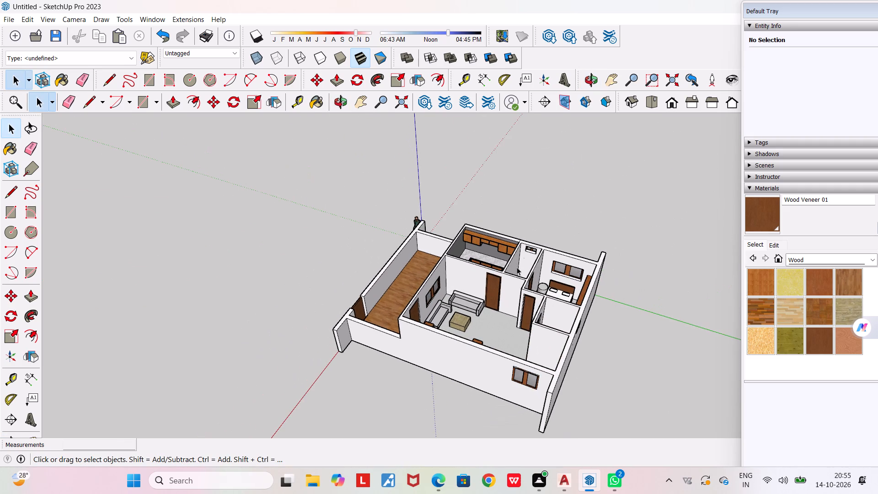
middle_drag(482, 320, 554, 400)
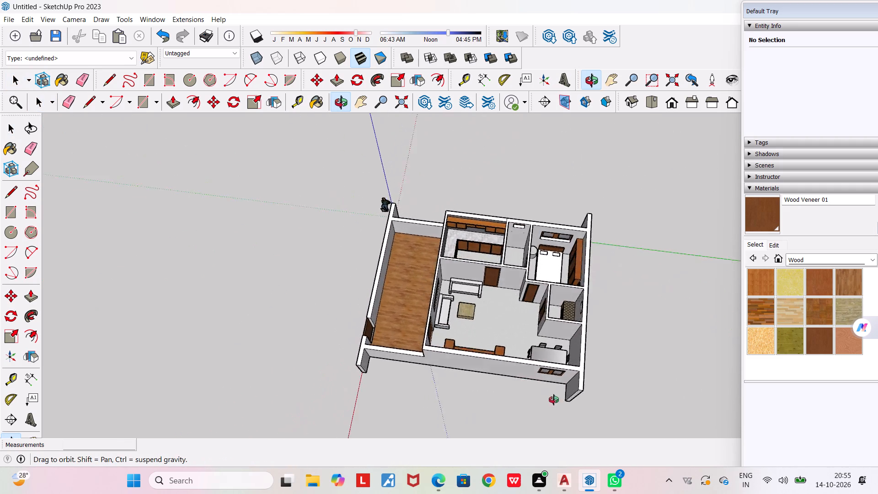
middle_drag(554, 400, 359, 370)
scroll(359, 370, down, 2)
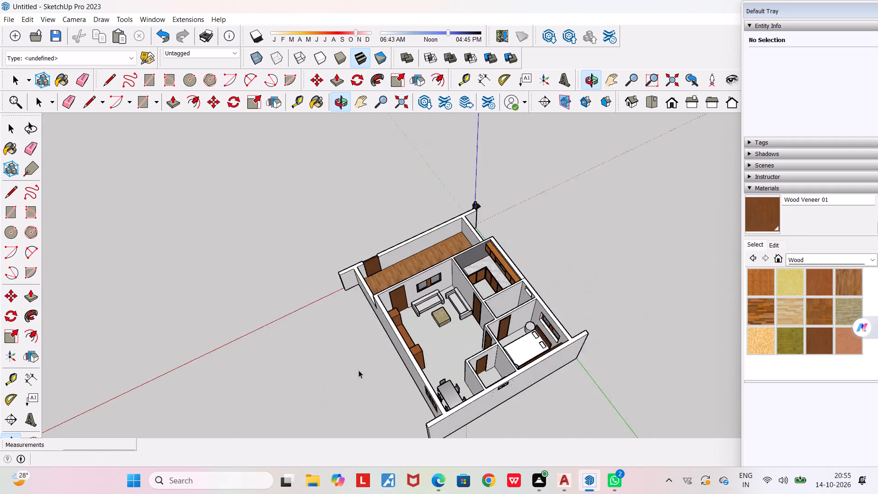
scroll(359, 370, down, 4)
middle_drag(358, 369, 637, 322)
scroll(637, 322, down, 4)
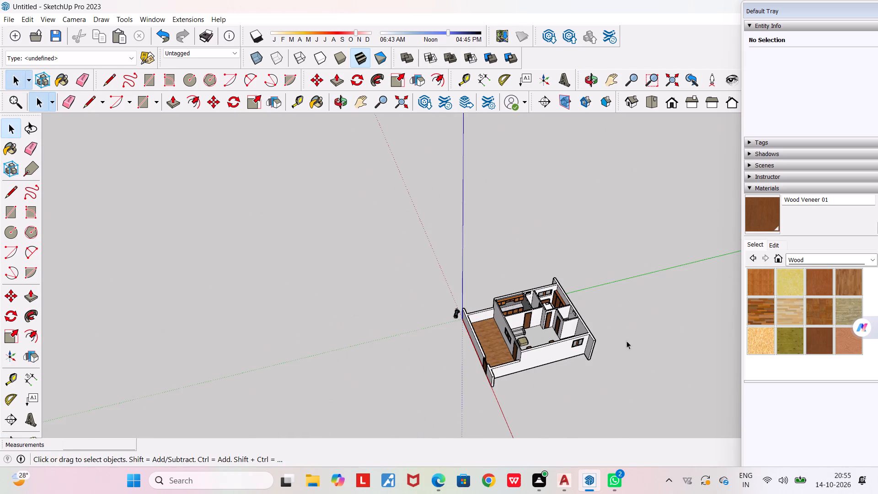
middle_drag(607, 362, 421, 402)
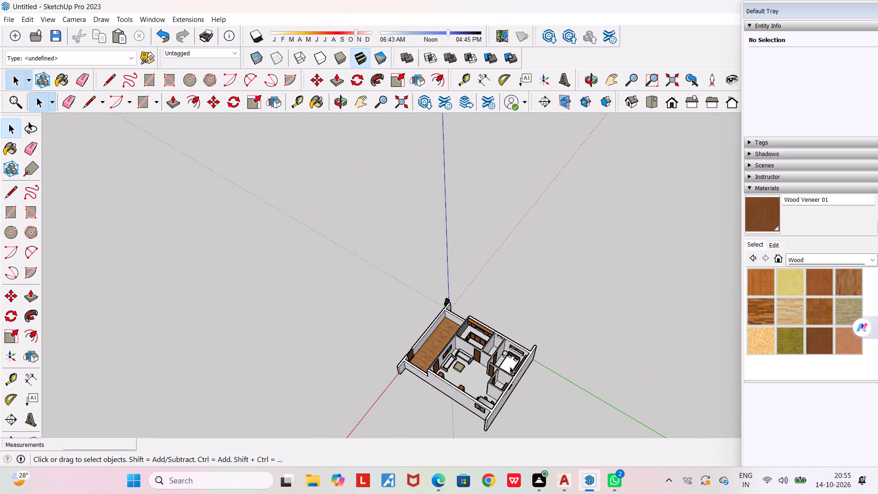
scroll(510, 366, up, 9)
middle_drag(509, 370, 712, 420)
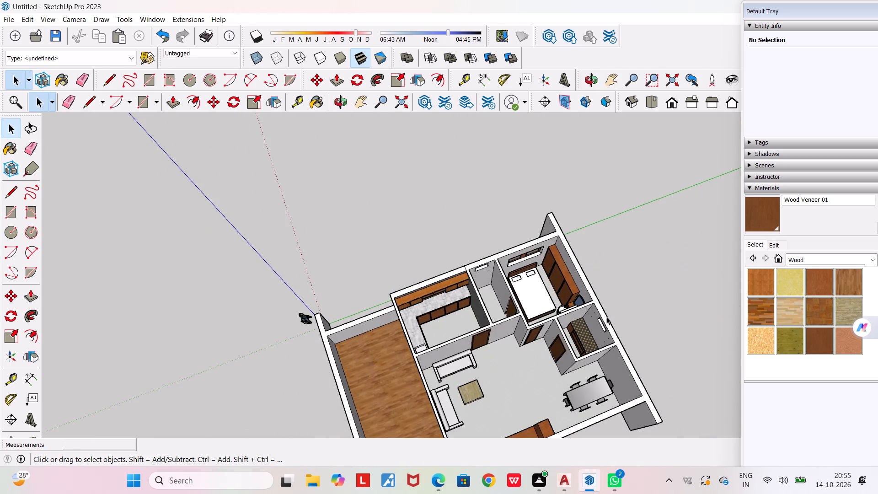
Examine the bedroom's bed, round side table, wardrobe and dressing area up close, plus the small room beside it.
scroll(557, 308, up, 15)
middle_drag(524, 323, 523, 303)
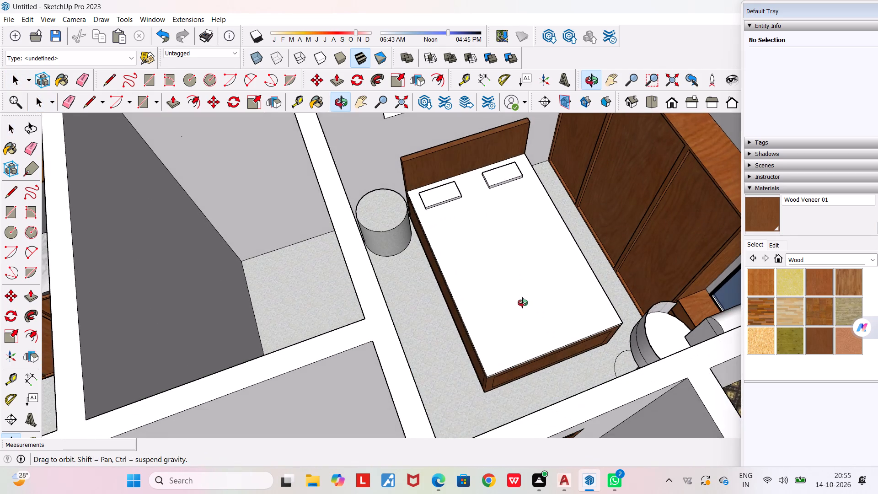
middle_drag(523, 303, 523, 297)
middle_drag(531, 340, 754, 364)
scroll(754, 364, down, 4)
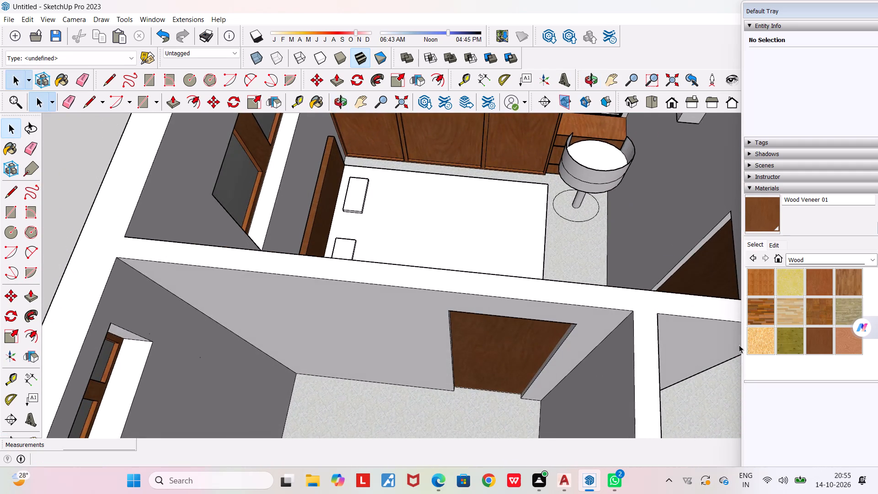
scroll(667, 253, down, 6)
scroll(555, 193, down, 3)
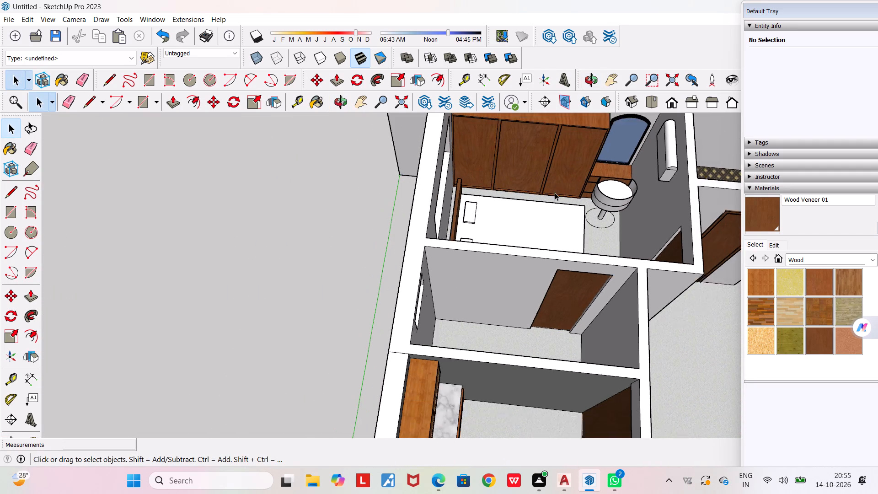
scroll(555, 193, down, 1)
Examine the kitchen cabinets and marble counter, the interior doors and the living and dining furniture from above.
middle_drag(573, 225, 458, 172)
scroll(458, 172, down, 3)
middle_drag(610, 290, 582, 279)
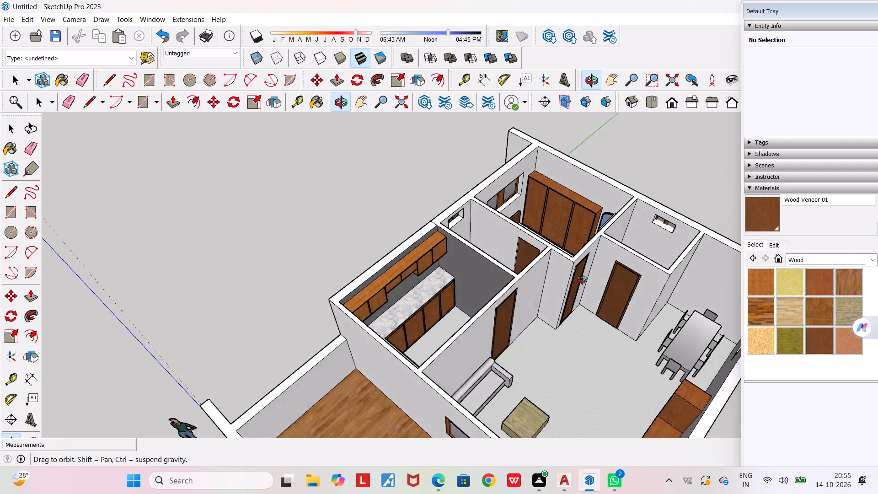
middle_drag(582, 279, 487, 263)
scroll(487, 263, down, 2)
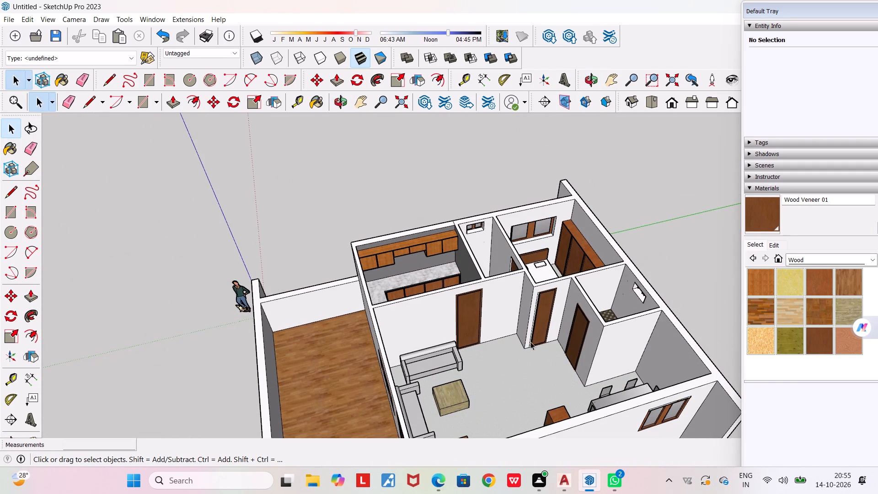
scroll(530, 342, down, 4)
middle_drag(511, 367, 230, 424)
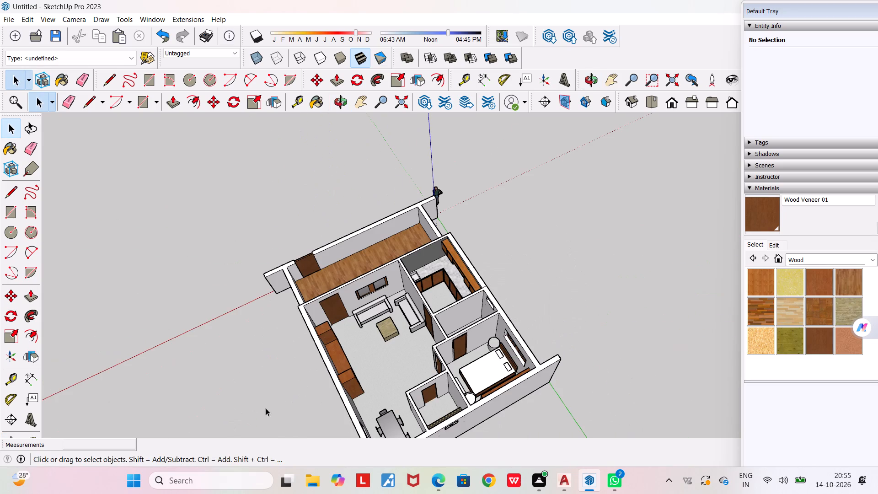
Examine the house's exterior walls, windows and entrance doors from the sides, rear and front.
middle_drag(484, 358, 352, 277)
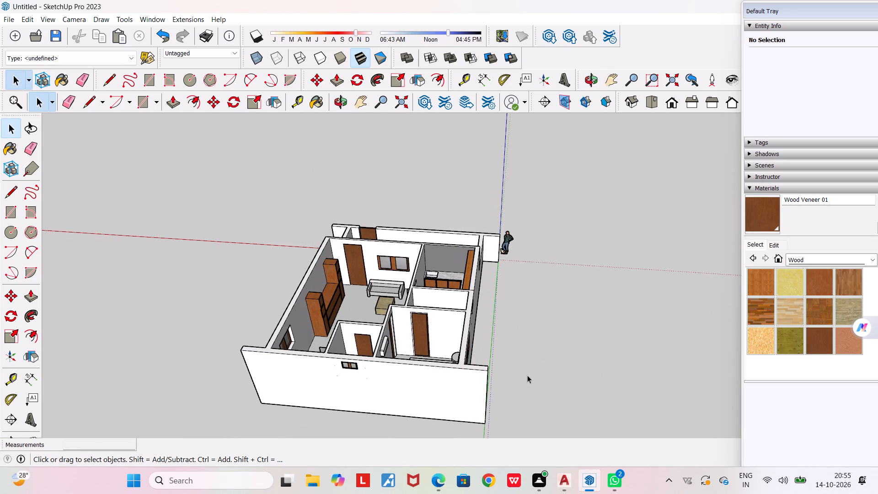
middle_drag(525, 378, 392, 376)
middle_drag(573, 363, 425, 316)
scroll(425, 315, down, 4)
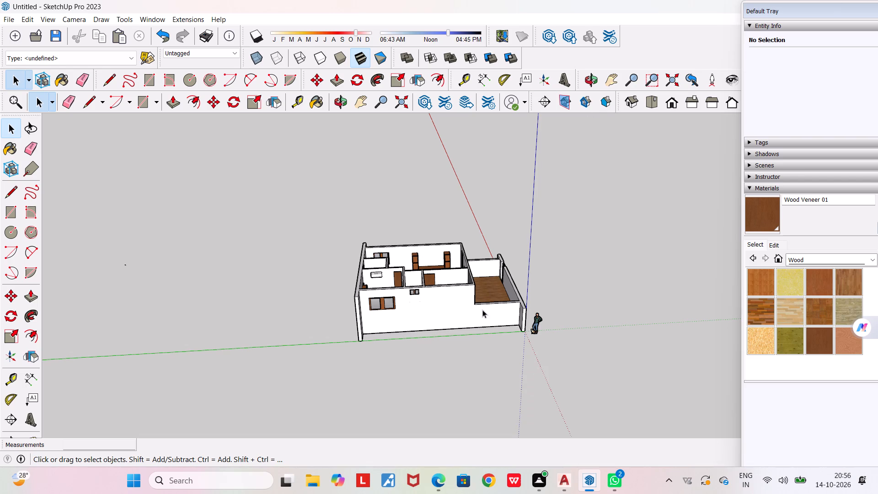
middle_drag(401, 420, 303, 459)
middle_drag(416, 232, 303, 330)
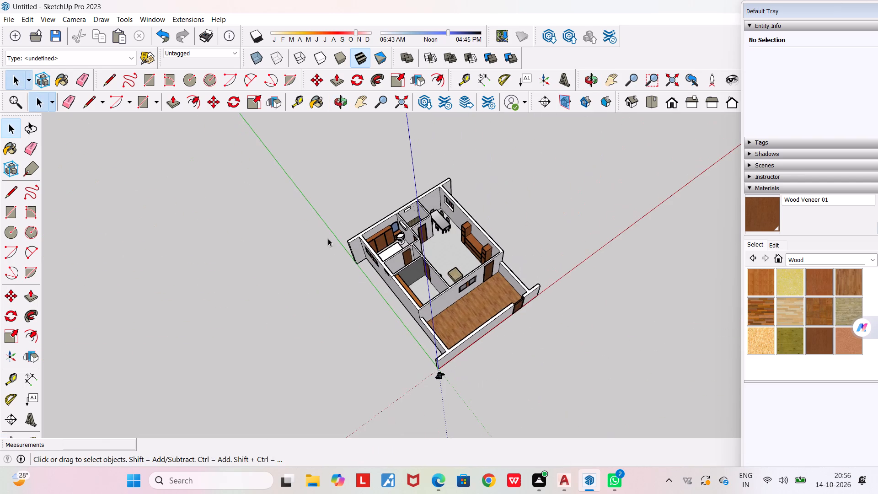
middle_drag(449, 259, 244, 134)
scroll(430, 231, up, 4)
middle_drag(523, 277, 482, 268)
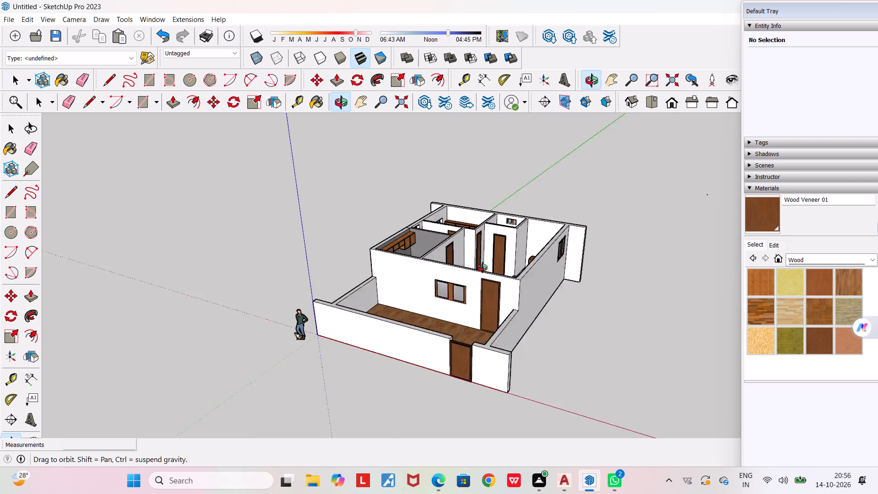
middle_drag(482, 268, 382, 244)
Measure the house's inner width from the bedroom's outer side wall to the opposite side wall by the dining area.
scroll(405, 232, up, 7)
middle_drag(403, 237, 591, 375)
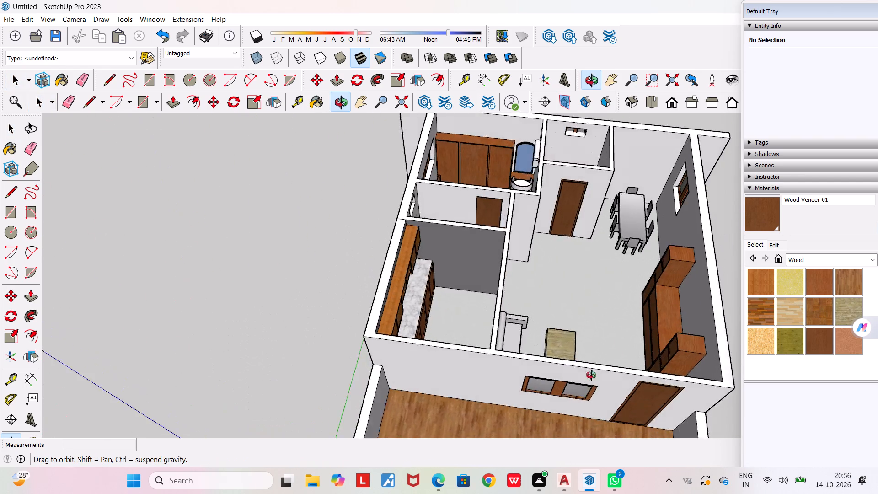
middle_drag(591, 375, 596, 371)
scroll(596, 371, down, 10)
scroll(599, 296, up, 7)
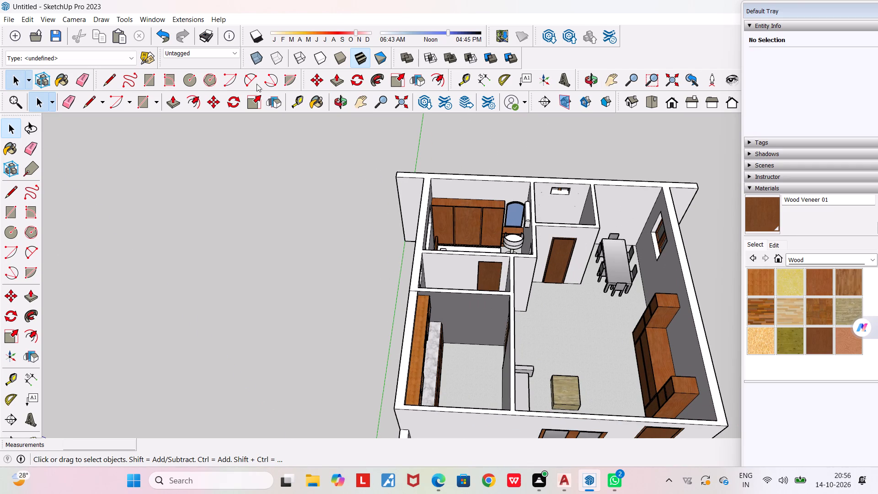
click(304, 103)
scroll(433, 204, up, 2)
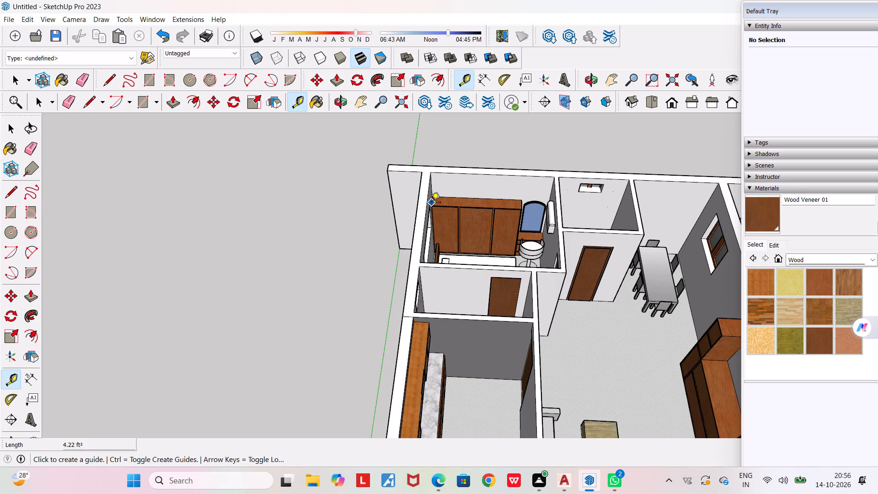
click(429, 197)
scroll(487, 198, down, 5)
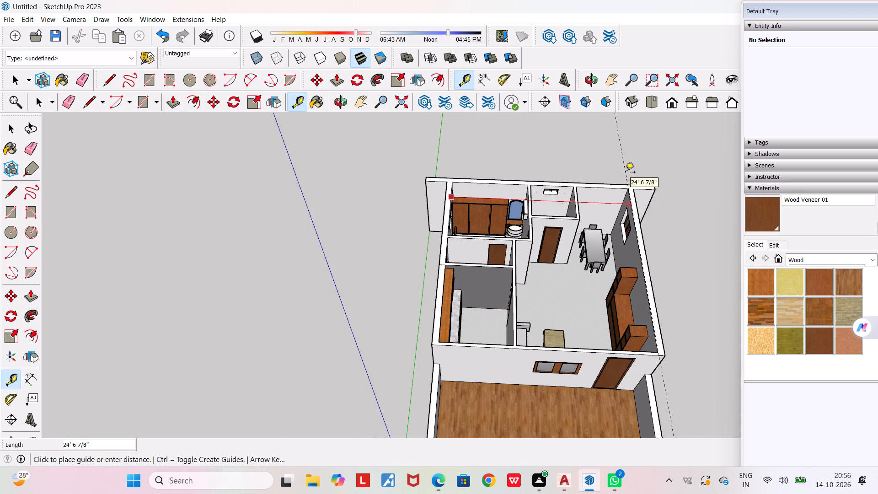
key(space)
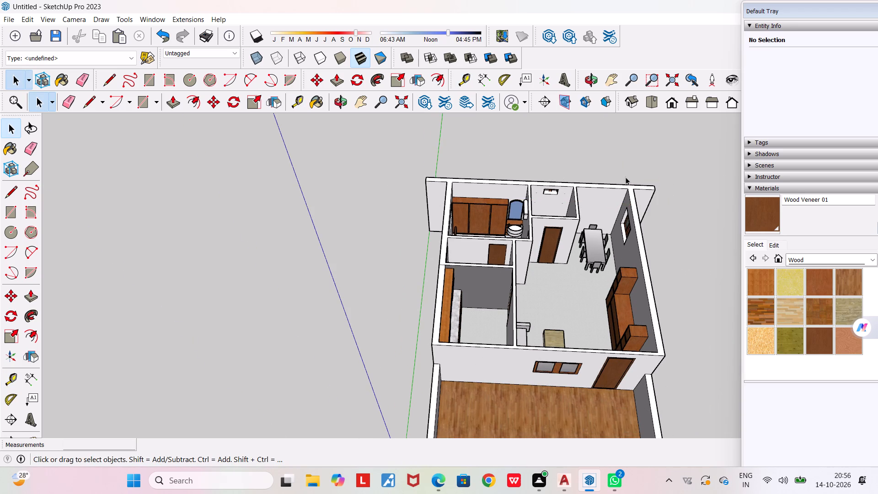
Measure the house's depth from the rear wall's top edge to the wall between the kitchen and the wood-floored front area.
scroll(700, 262, down, 4)
scroll(700, 260, up, 2)
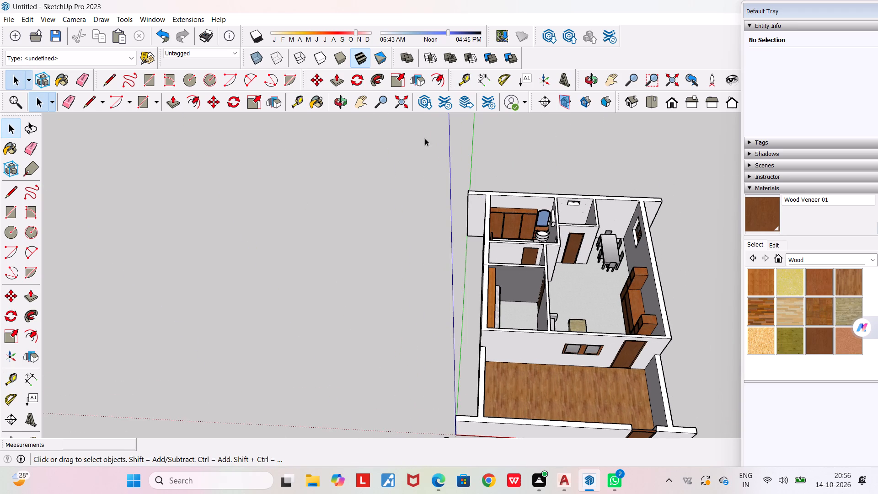
click(299, 102)
scroll(535, 211, up, 3)
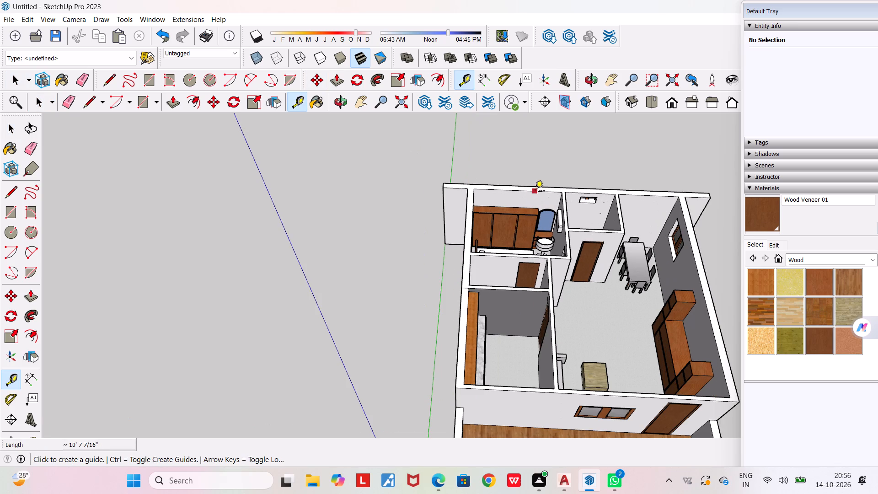
click(535, 191)
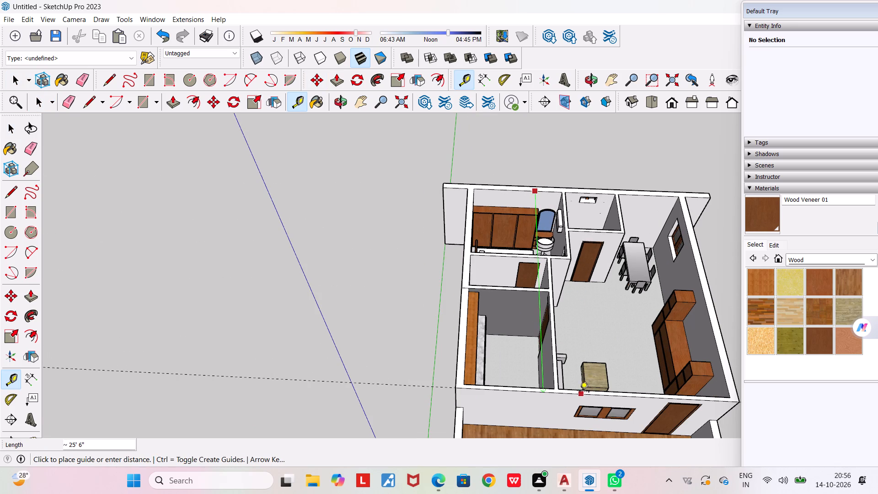
scroll(548, 389, up, 10)
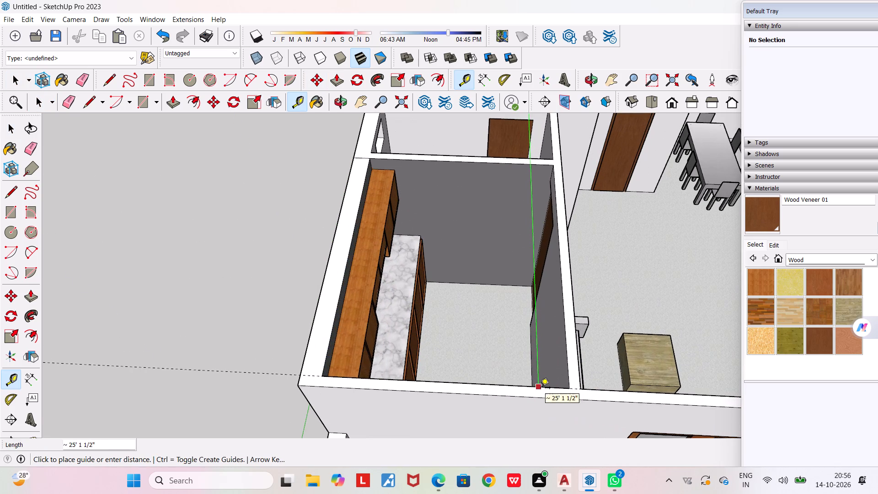
scroll(540, 388, down, 11)
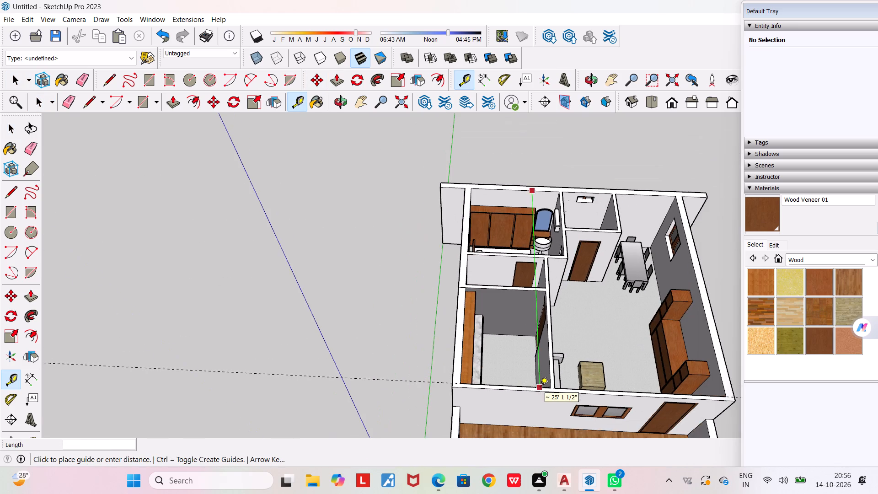
key(space)
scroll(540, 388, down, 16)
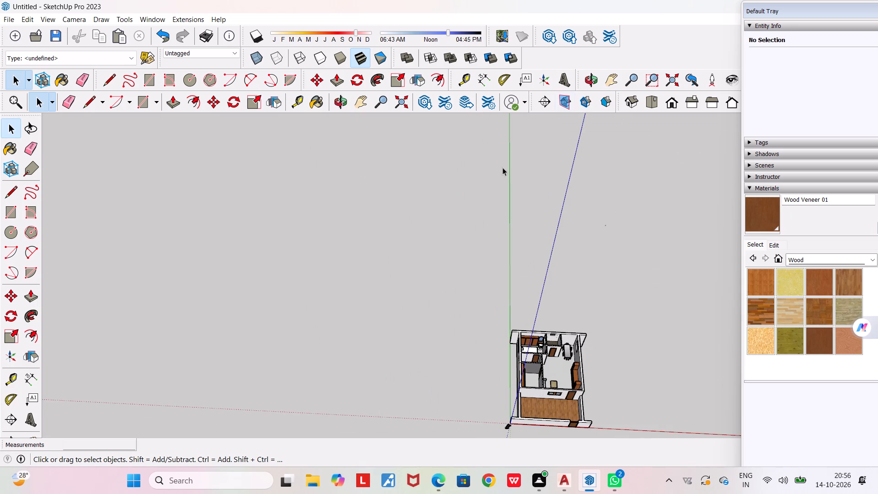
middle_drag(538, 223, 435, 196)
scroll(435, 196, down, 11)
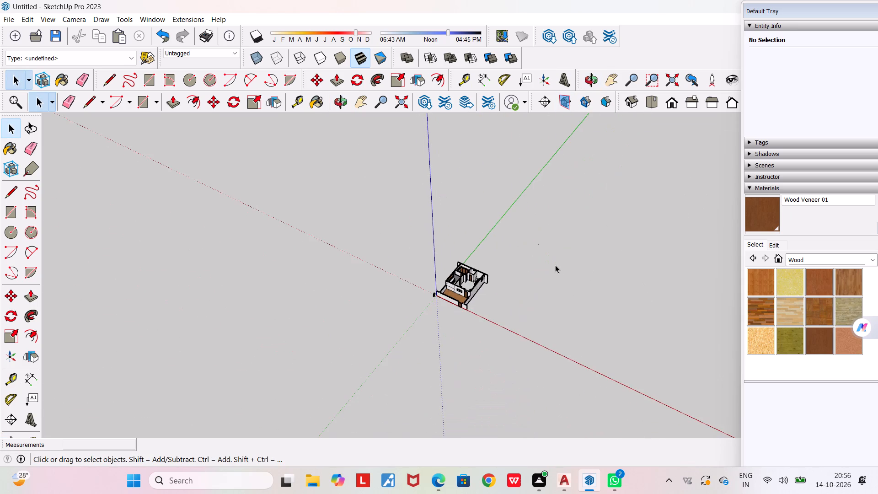
Draw a closed 24' by 25' rectangular face with the Line tool on the ground beside the house, clear of the dining-side wall.
scroll(546, 267, up, 4)
scroll(534, 321, up, 1)
middle_drag(535, 321, 665, 369)
scroll(578, 289, up, 3)
middle_drag(508, 292, 488, 311)
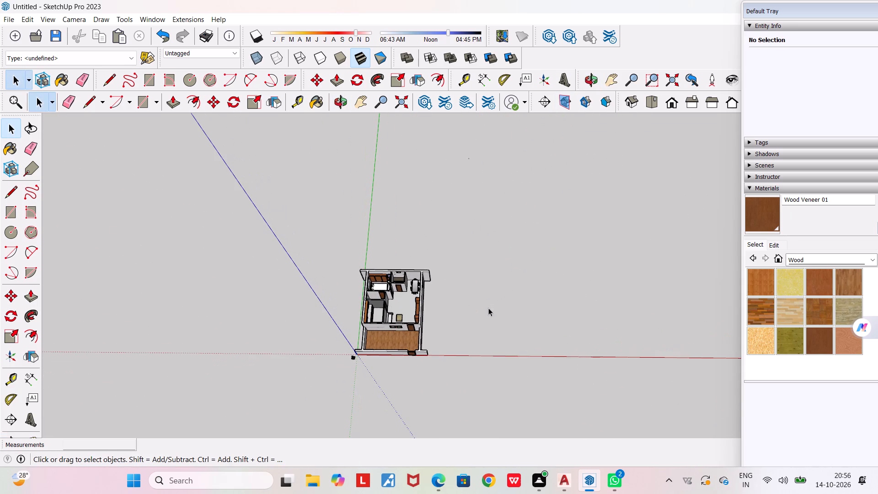
click(112, 79)
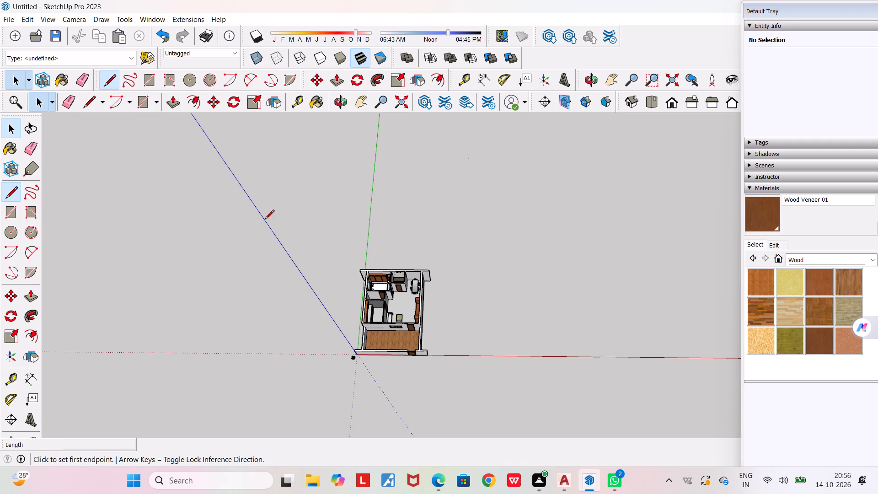
scroll(501, 278, up, 9)
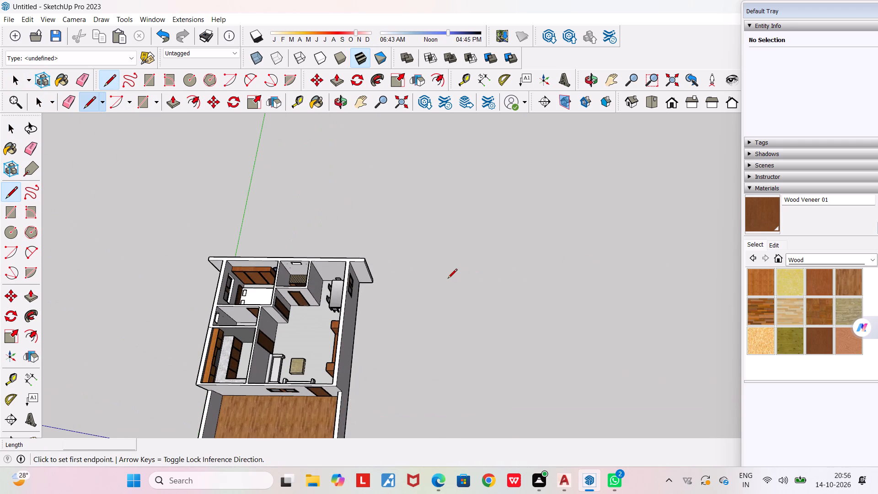
click(448, 279)
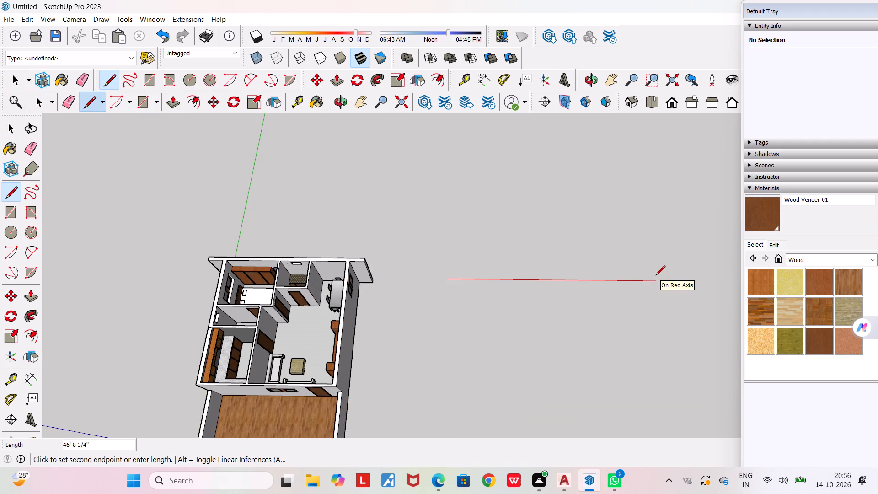
text(24)
key(apostrophe)
key(Return)
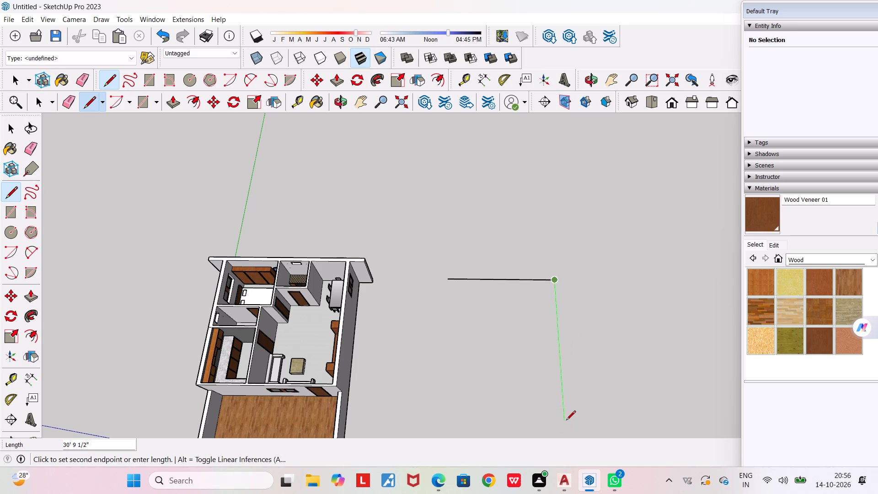
text(25')
key(Return)
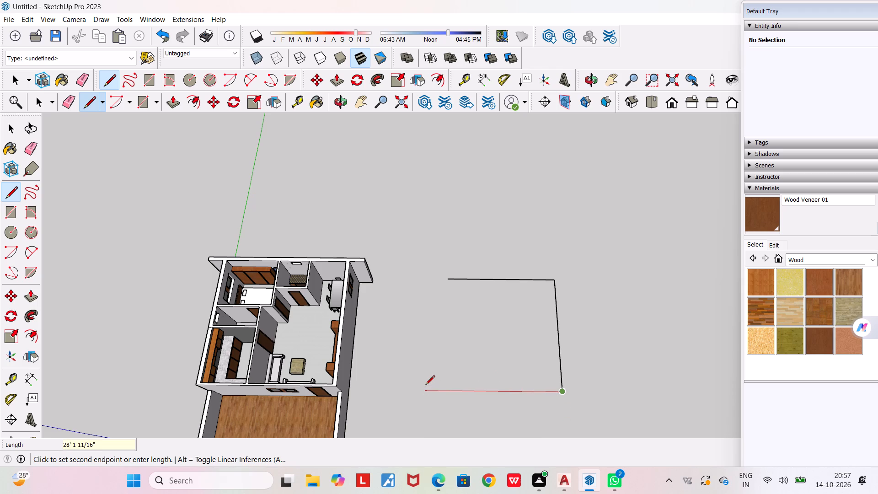
text(24)
key(apostrophe)
key(Return)
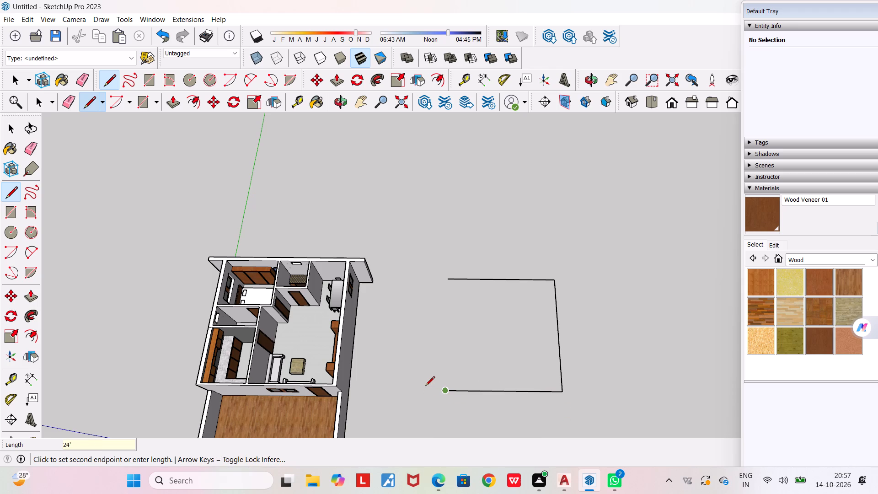
click(448, 278)
key(space)
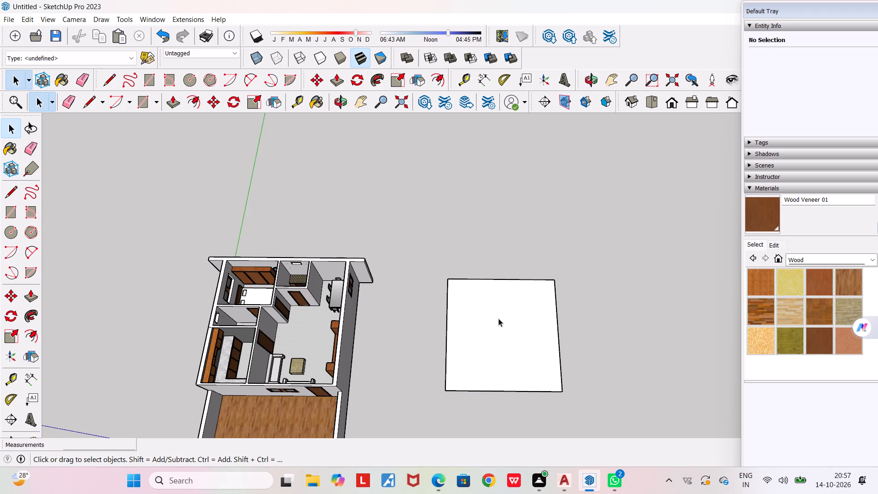
middle_drag(490, 315, 499, 165)
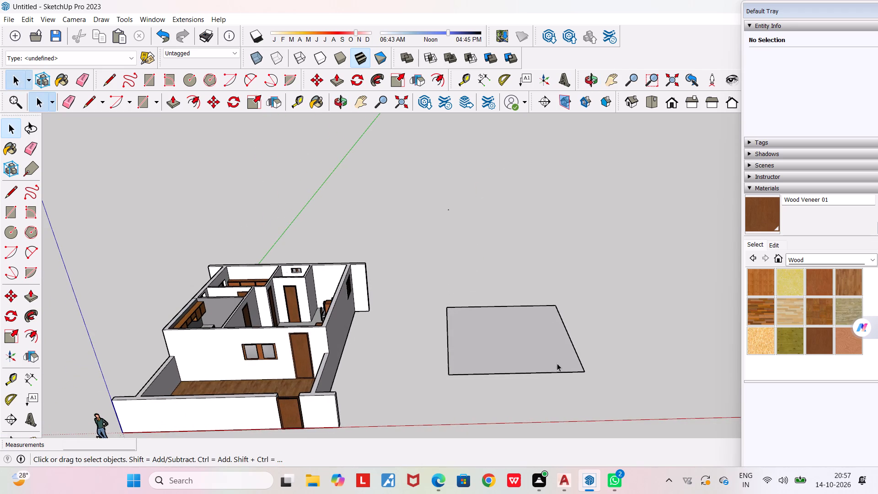
middle_drag(541, 355, 508, 412)
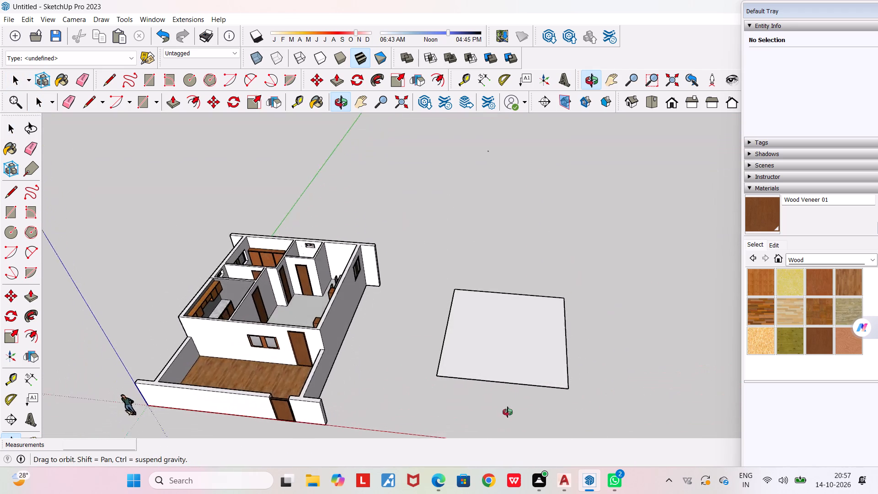
middle_drag(508, 412, 510, 435)
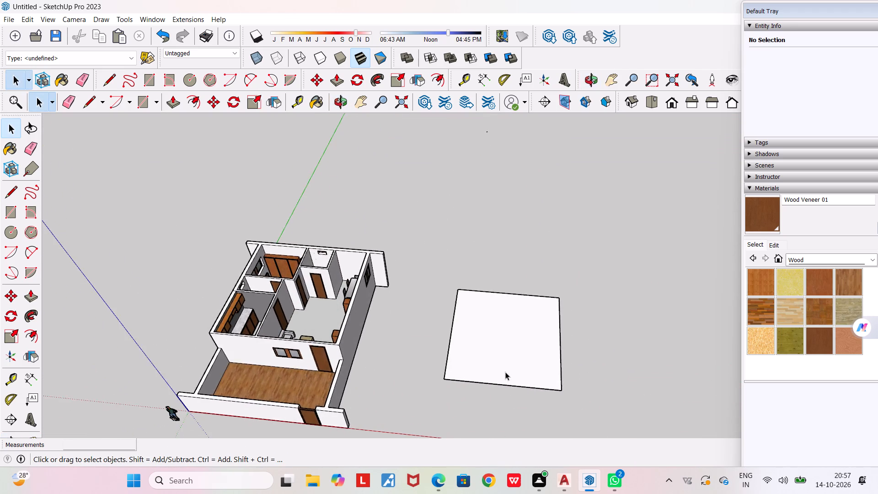
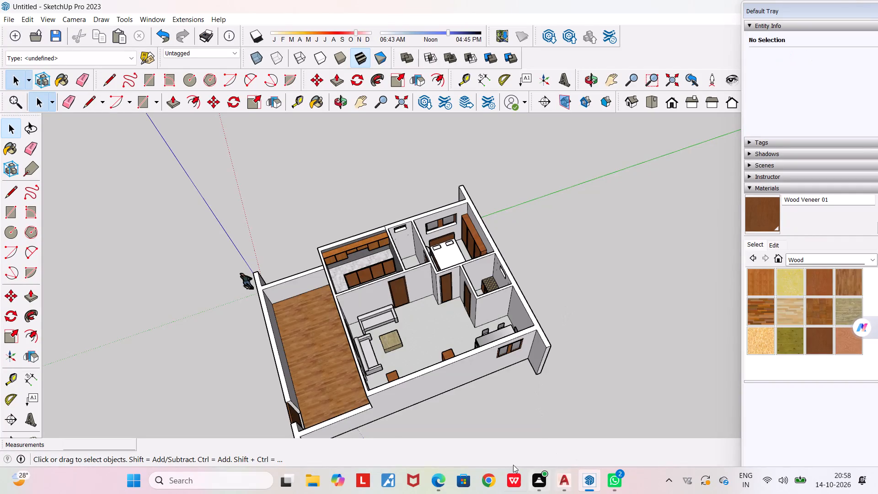
Examine the furnished house from above, focusing on the kitchen's cabinets, counter and sink.
scroll(309, 291, up, 2)
middle_drag(372, 296, 209, 425)
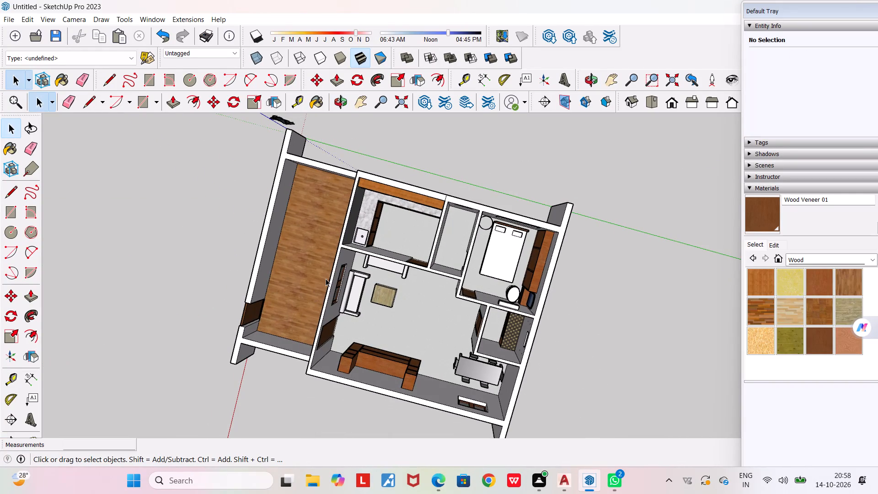
scroll(335, 274, up, 2)
scroll(380, 229, up, 3)
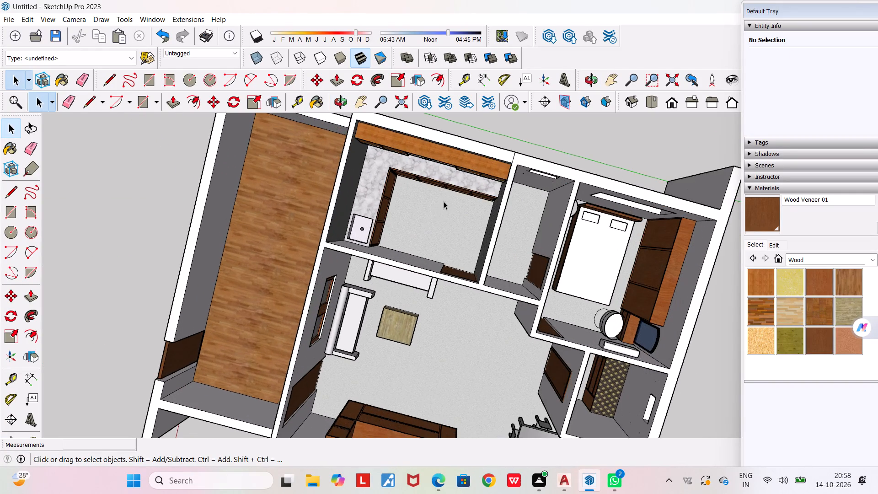
middle_drag(444, 201, 353, 129)
scroll(465, 155, up, 2)
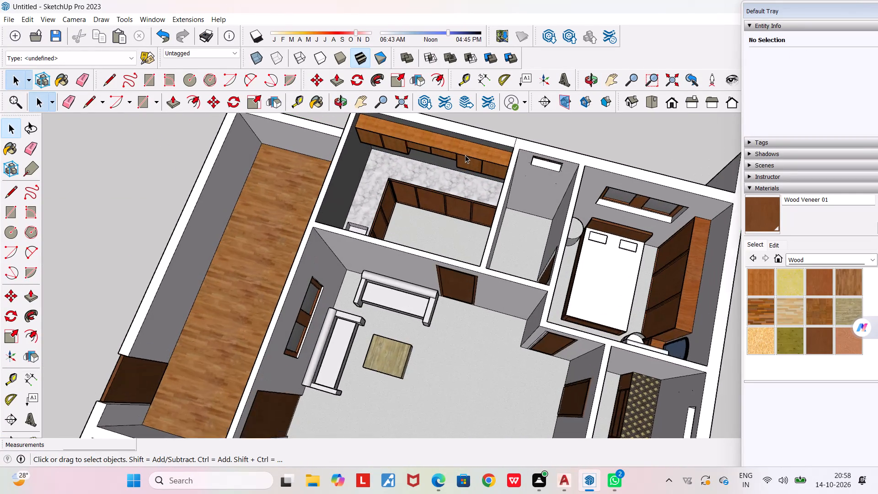
scroll(465, 155, up, 4)
middle_drag(465, 158, 490, 183)
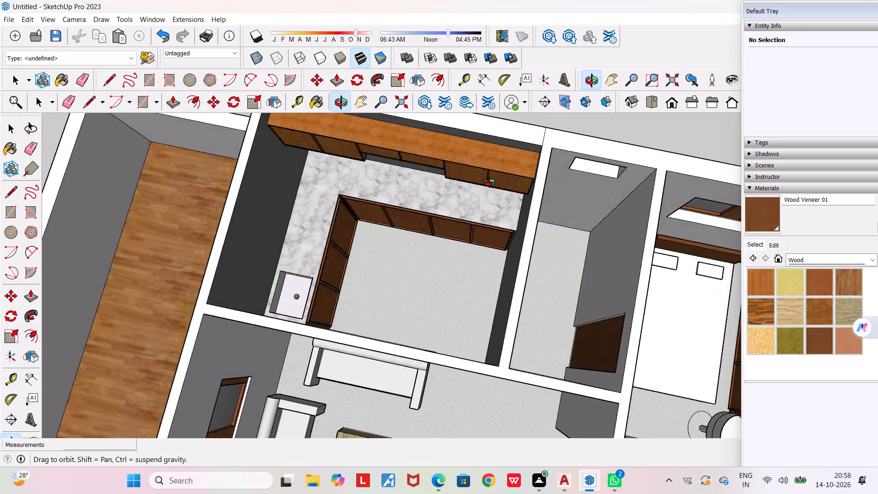
middle_drag(490, 183, 478, 166)
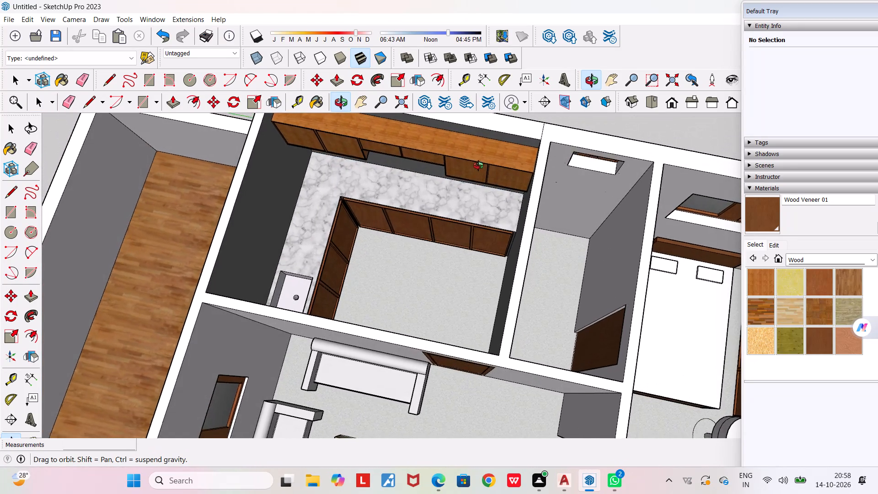
middle_drag(478, 166, 637, 175)
scroll(637, 175, down, 9)
middle_drag(678, 145, 603, 147)
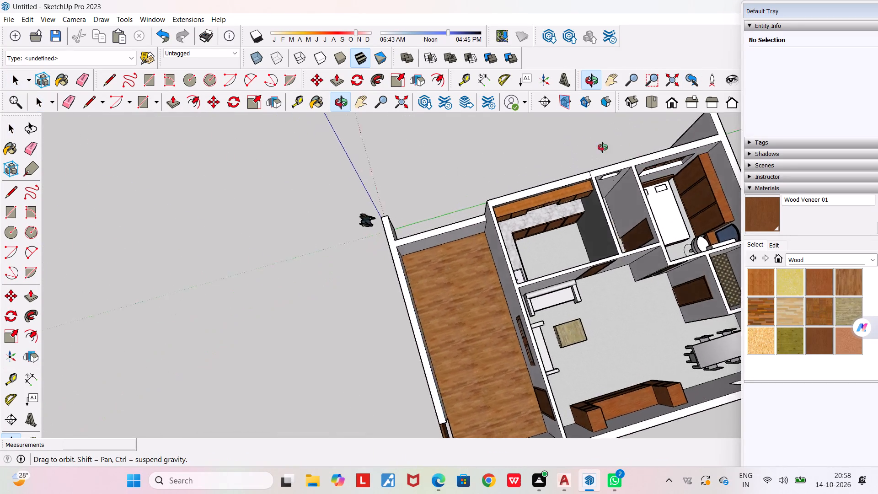
middle_drag(603, 147, 440, 130)
scroll(440, 129, down, 2)
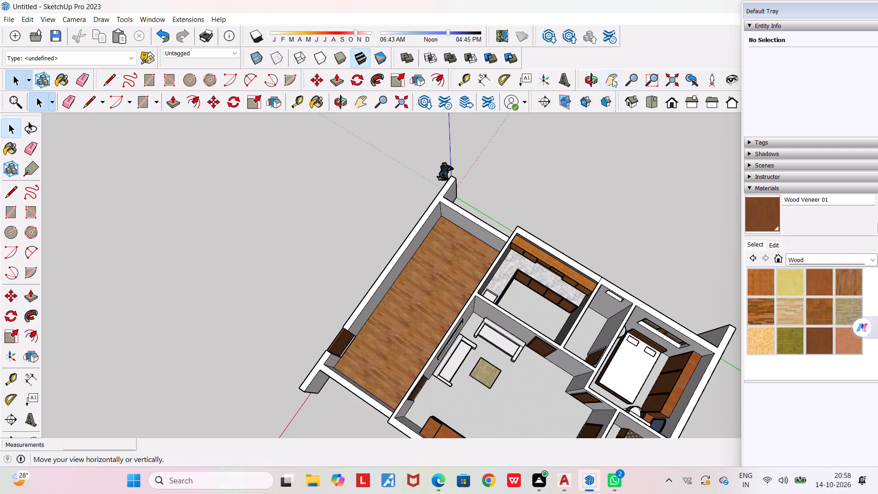
Examine the bedroom's bed, wardrobe, dressing table and window from several angles.
click(613, 81)
drag(637, 208, 451, 158)
scroll(553, 368, up, 4)
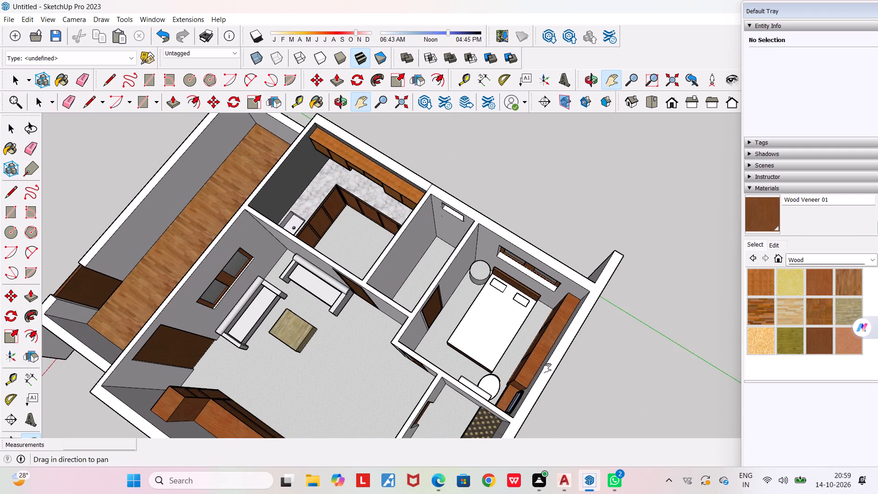
scroll(531, 369, up, 3)
middle_drag(555, 369, 785, 386)
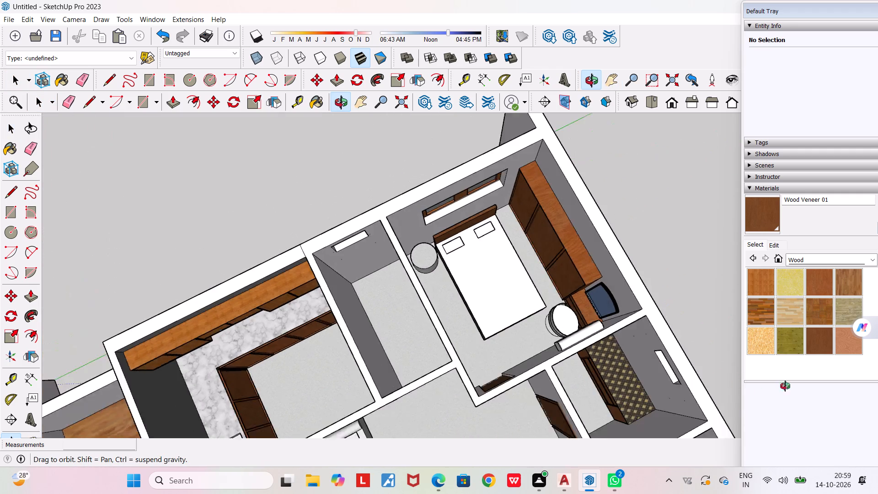
middle_drag(785, 386, 809, 384)
scroll(592, 273, up, 5)
middle_drag(572, 295, 652, 298)
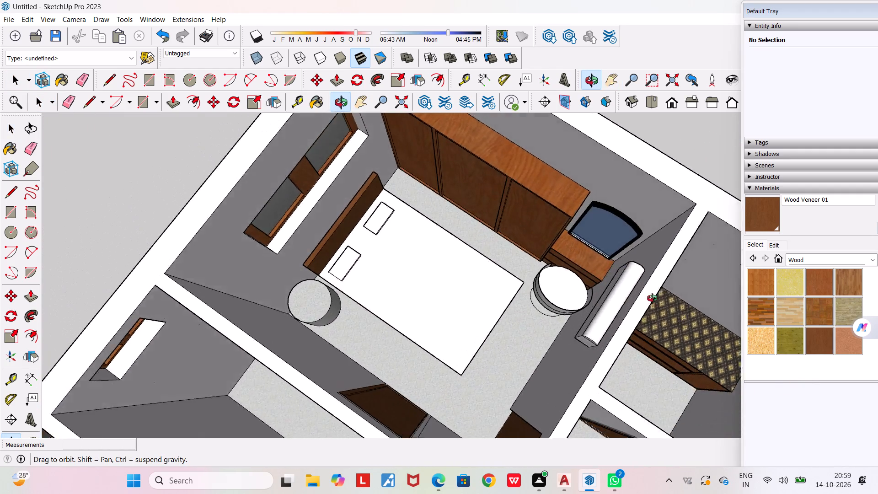
middle_drag(652, 298, 706, 255)
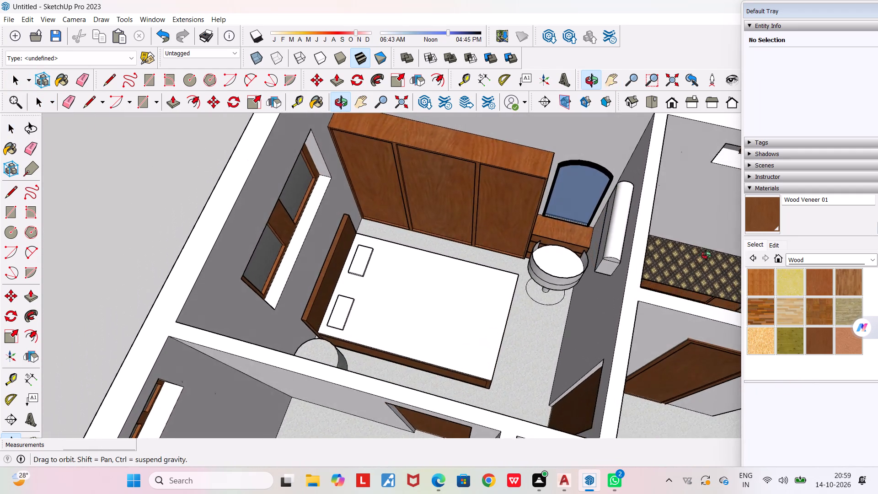
middle_drag(706, 255, 377, 268)
scroll(377, 268, down, 9)
middle_drag(377, 268, 377, 267)
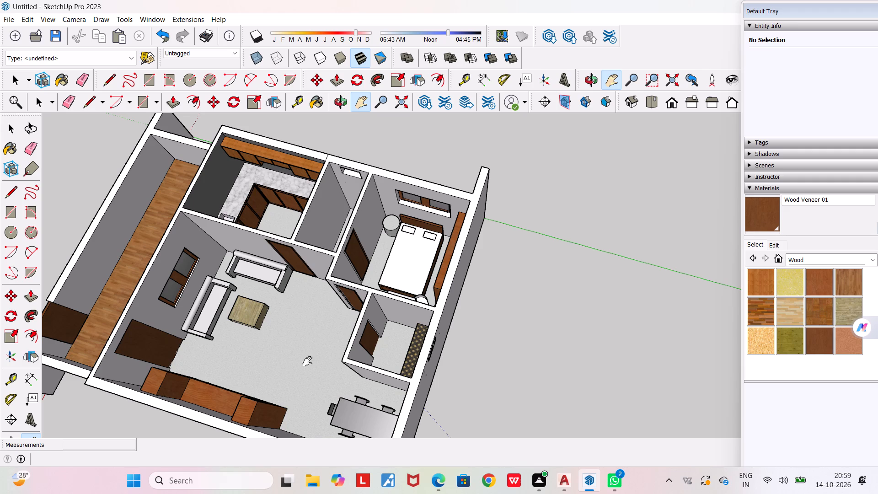
Examine the whole house together with the rectangular face drawn beside it from high and low angles.
scroll(339, 375, down, 2)
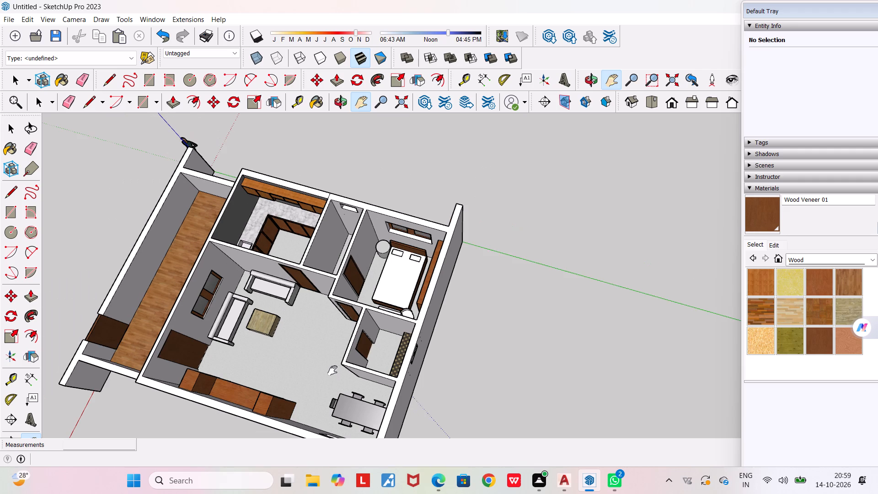
middle_drag(321, 366, 311, 341)
scroll(311, 341, down, 3)
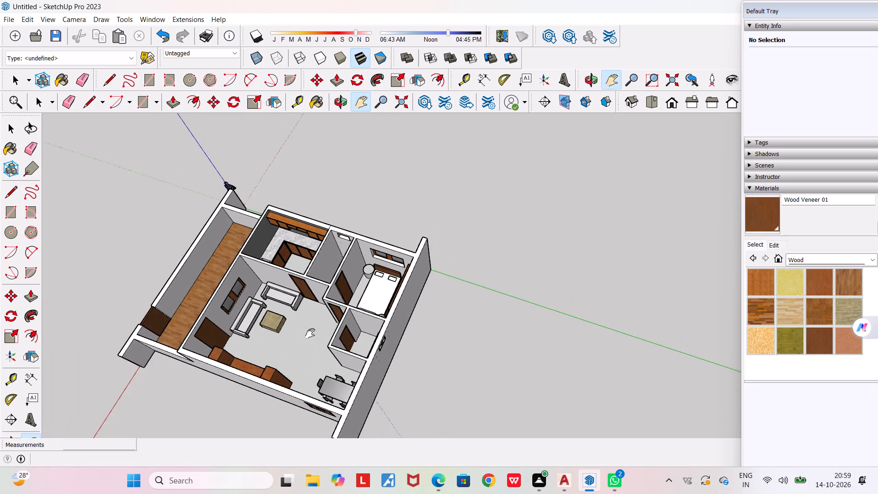
middle_drag(282, 363, 151, 323)
scroll(151, 323, down, 3)
scroll(179, 280, up, 2)
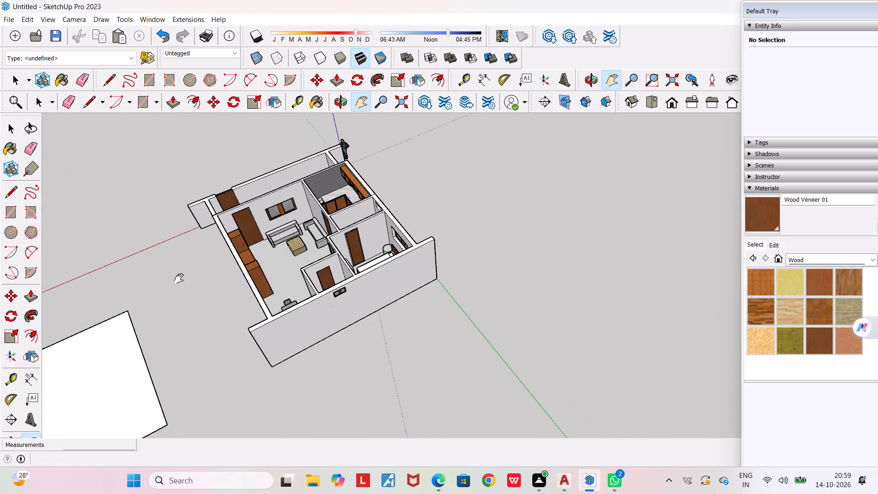
middle_drag(152, 330, 274, 348)
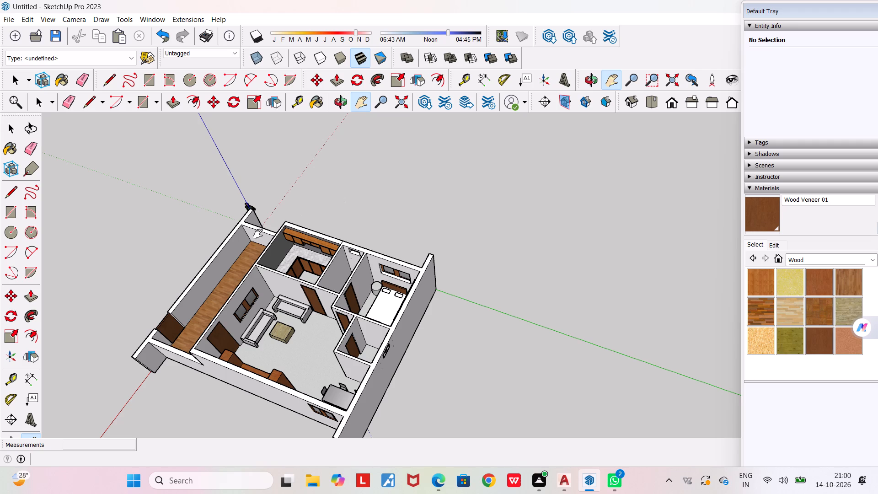
scroll(412, 328, up, 2)
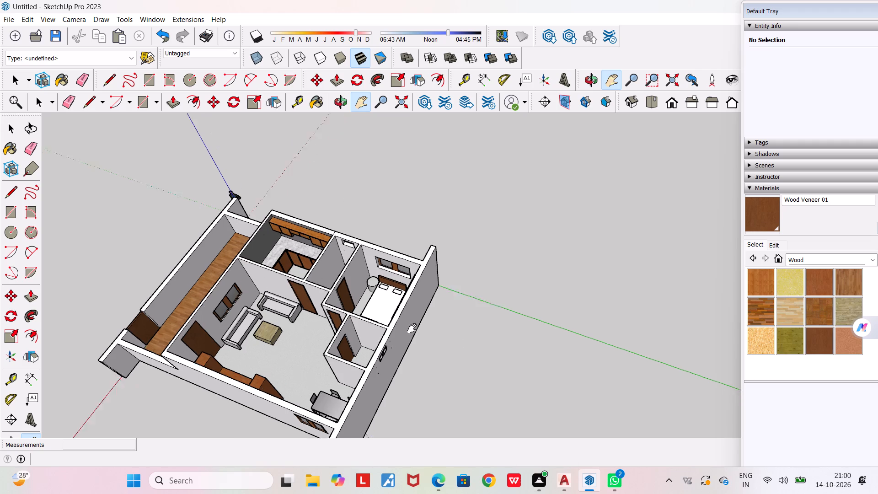
scroll(412, 328, up, 1)
scroll(412, 327, down, 6)
middle_drag(359, 369, 470, 355)
scroll(469, 354, down, 8)
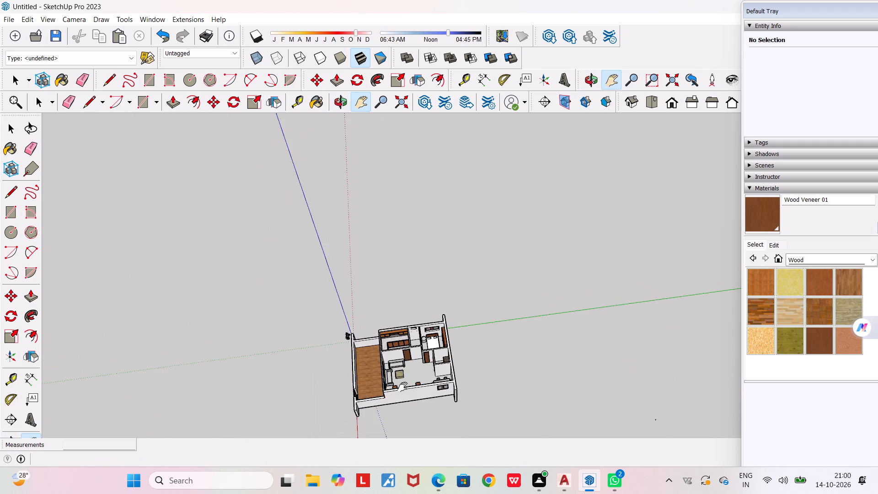
middle_drag(401, 387, 258, 403)
scroll(331, 405, up, 2)
middle_drag(331, 403, 323, 259)
scroll(329, 375, up, 1)
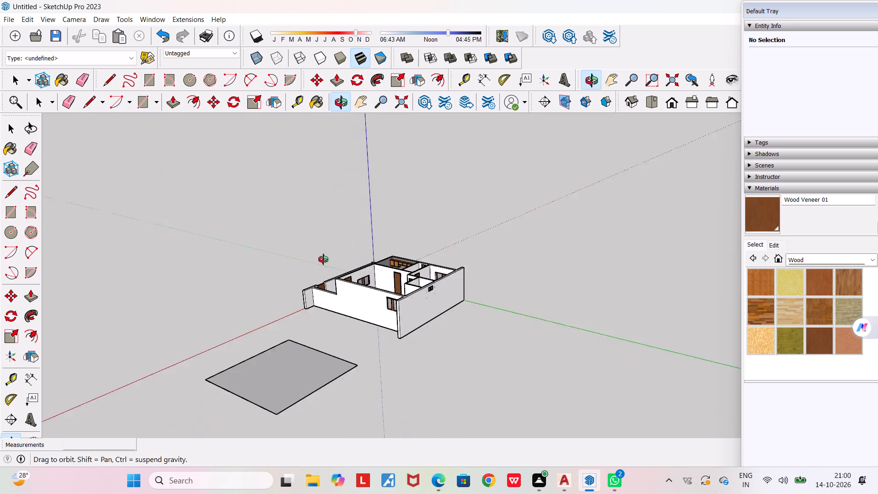
middle_drag(323, 259, 327, 244)
scroll(327, 244, down, 3)
scroll(290, 387, up, 2)
middle_drag(289, 387, 356, 386)
scroll(356, 386, down, 3)
middle_drag(357, 376, 248, 350)
scroll(248, 349, down, 4)
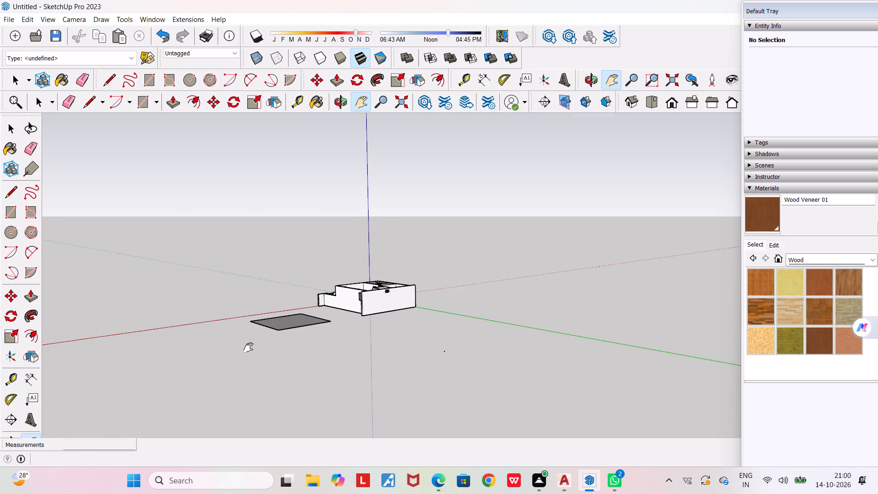
Push/Pull the 24' by 25' face beside the house upward by 1' to form a slab.
scroll(263, 302, up, 4)
scroll(245, 354, up, 3)
middle_drag(287, 336, 273, 454)
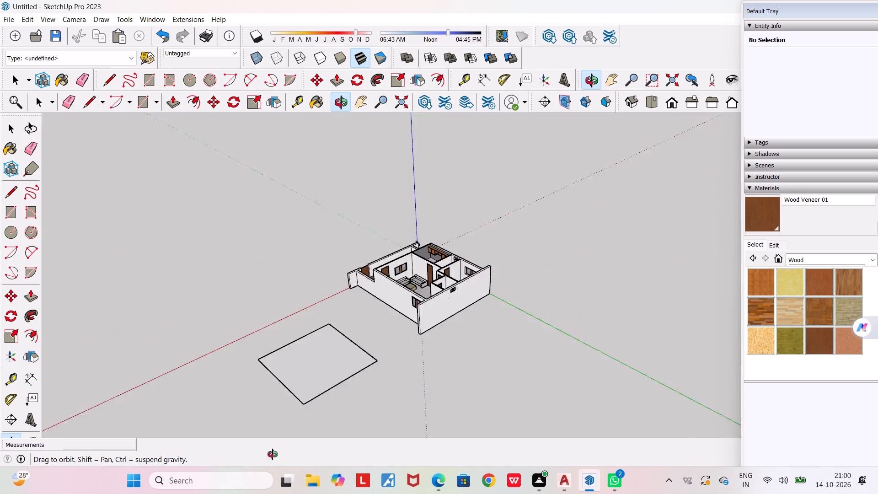
middle_drag(273, 454, 139, 475)
scroll(267, 345, up, 3)
scroll(285, 301, up, 1)
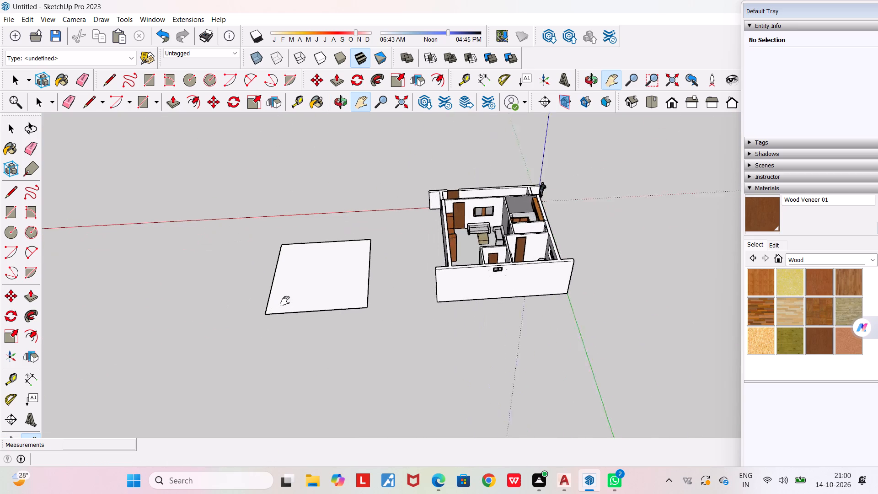
scroll(285, 301, up, 6)
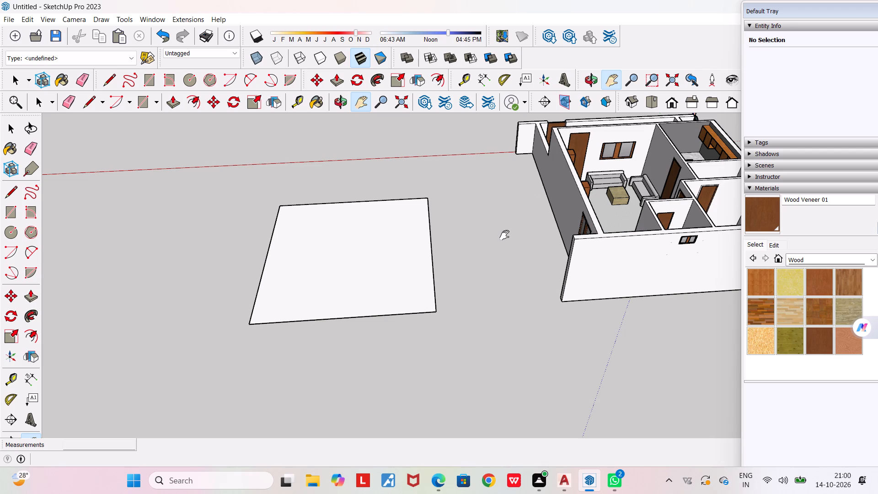
scroll(504, 232, down, 1)
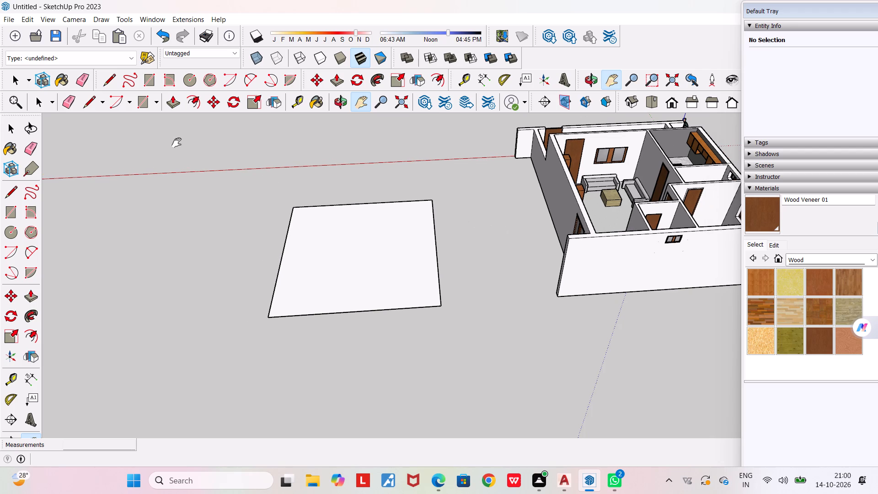
click(169, 101)
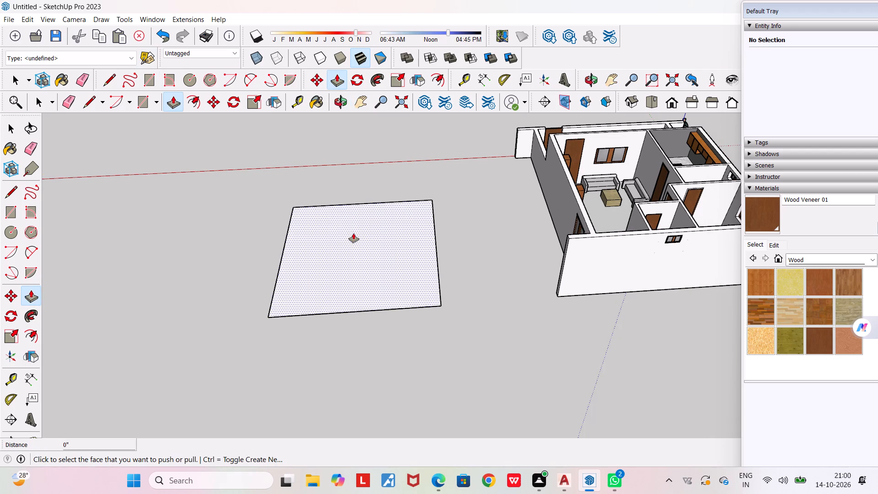
click(353, 233)
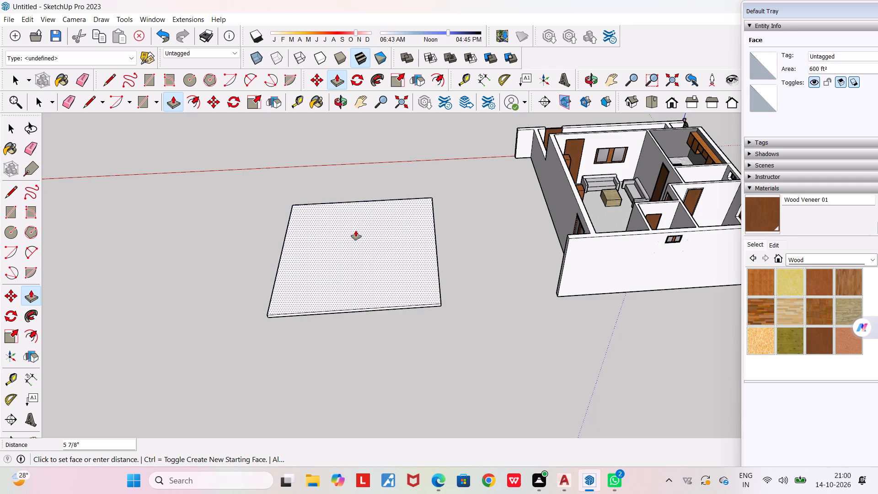
text(1')
key(Return)
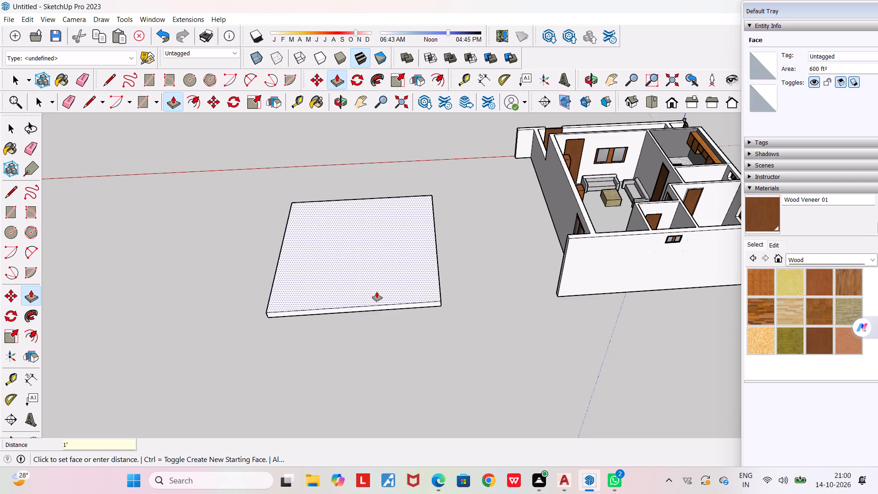
key(space)
Move the entire slab by its bottom corner onto the house walls, placing that corner at the inner top corner of the bedroom's outer walls.
triple_click(367, 301)
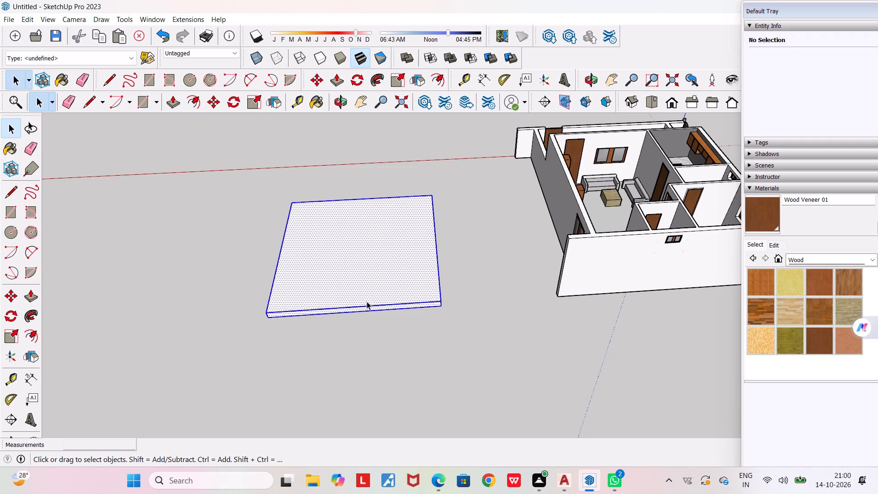
key(m)
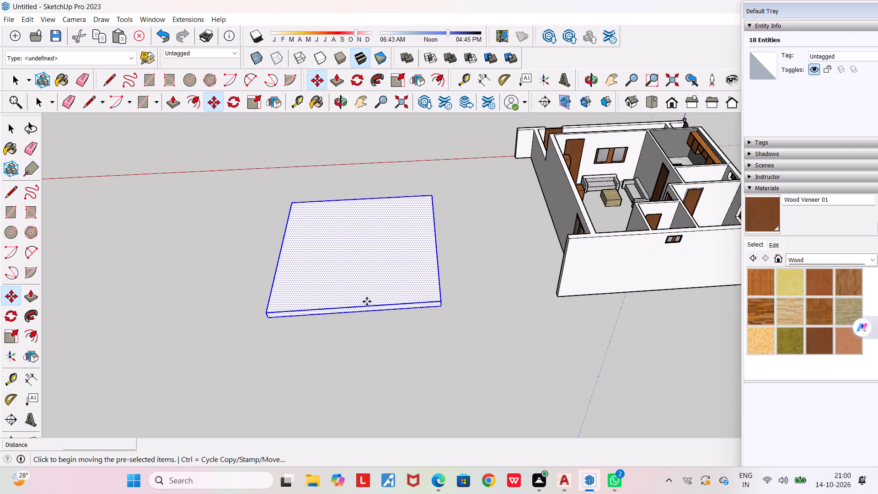
key(Return)
click(444, 308)
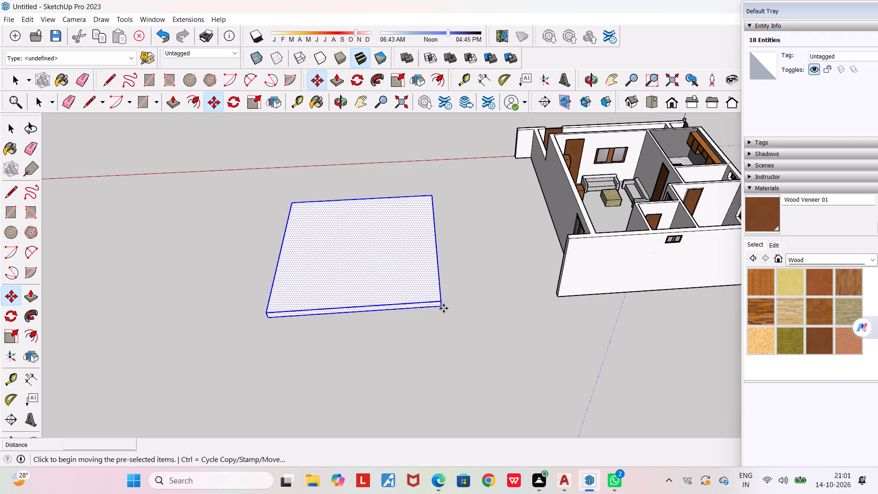
scroll(446, 310, down, 5)
scroll(665, 256, up, 1)
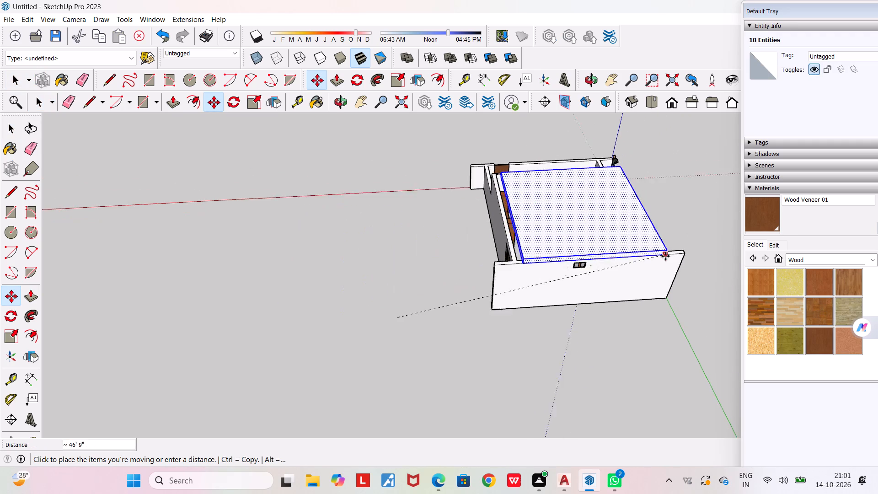
scroll(665, 256, up, 11)
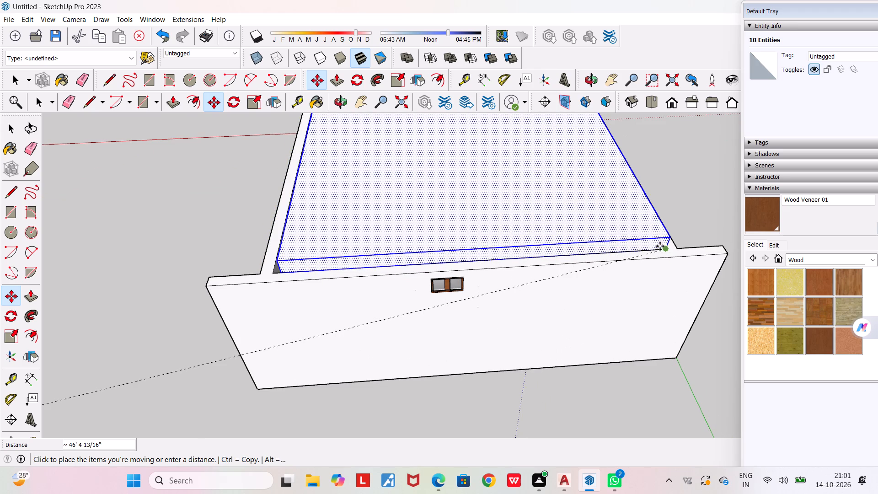
middle_drag(660, 246, 487, 233)
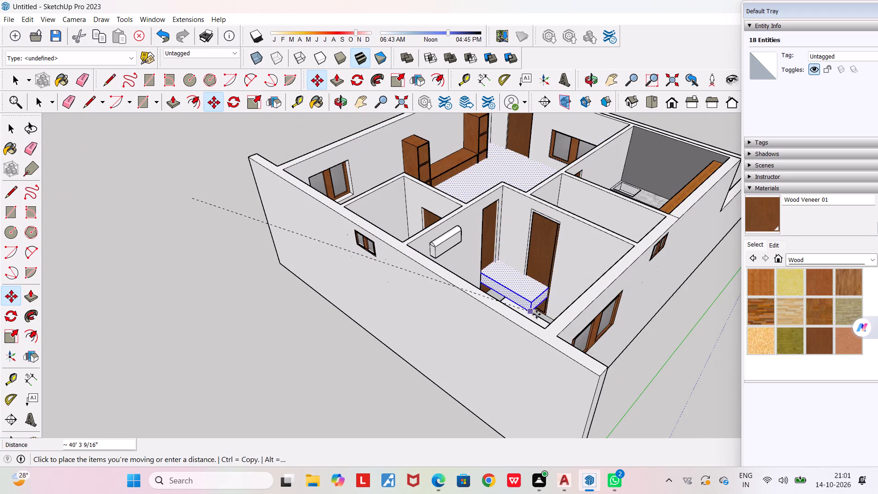
click(541, 330)
middle_drag(350, 306, 601, 327)
middle_drag(399, 300, 628, 252)
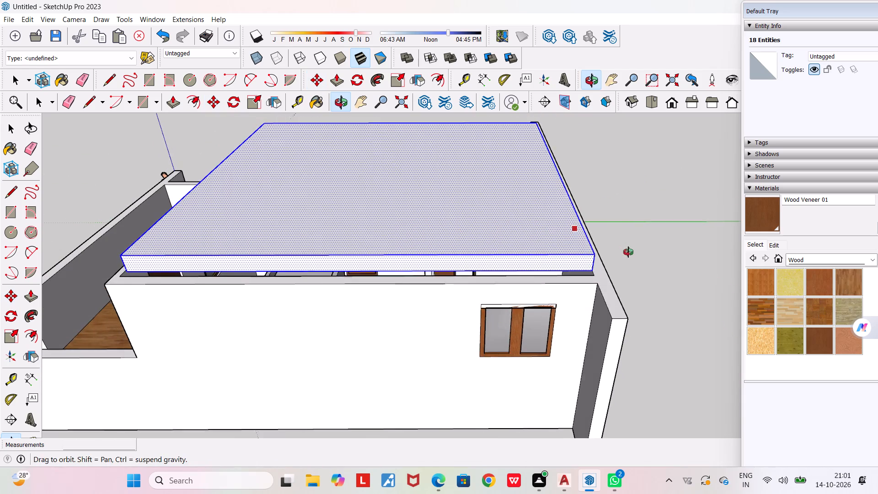
middle_drag(628, 252, 632, 253)
key(space)
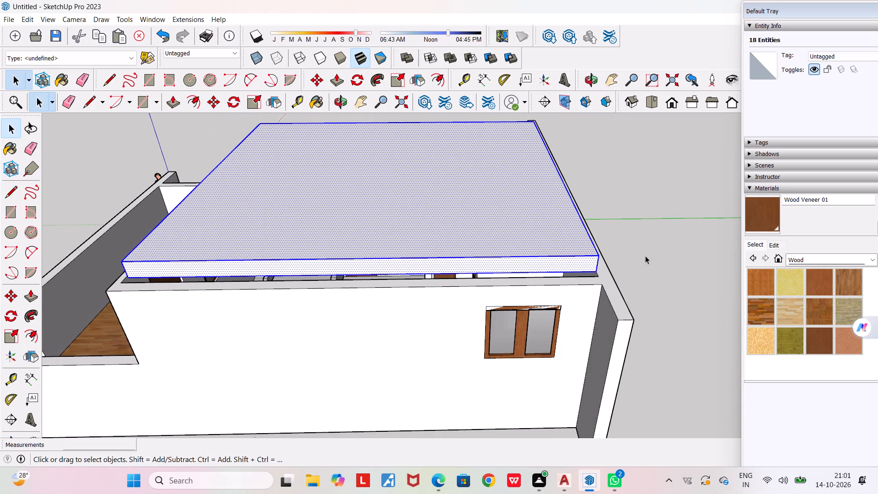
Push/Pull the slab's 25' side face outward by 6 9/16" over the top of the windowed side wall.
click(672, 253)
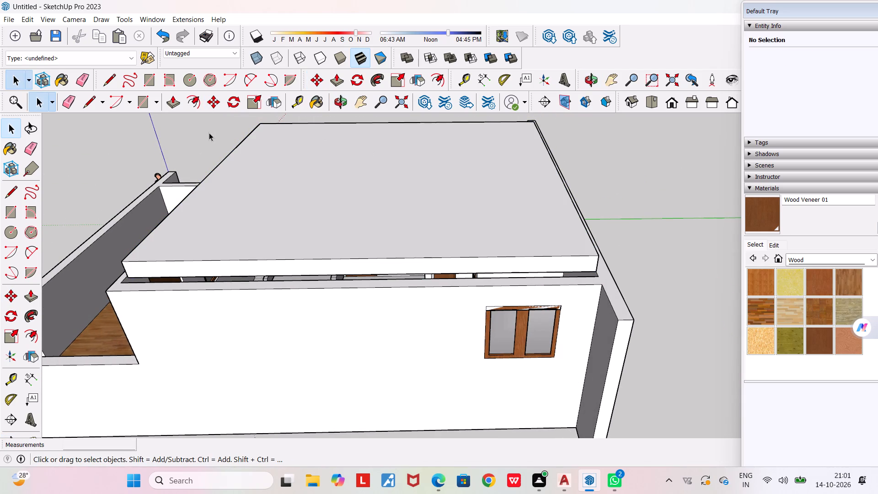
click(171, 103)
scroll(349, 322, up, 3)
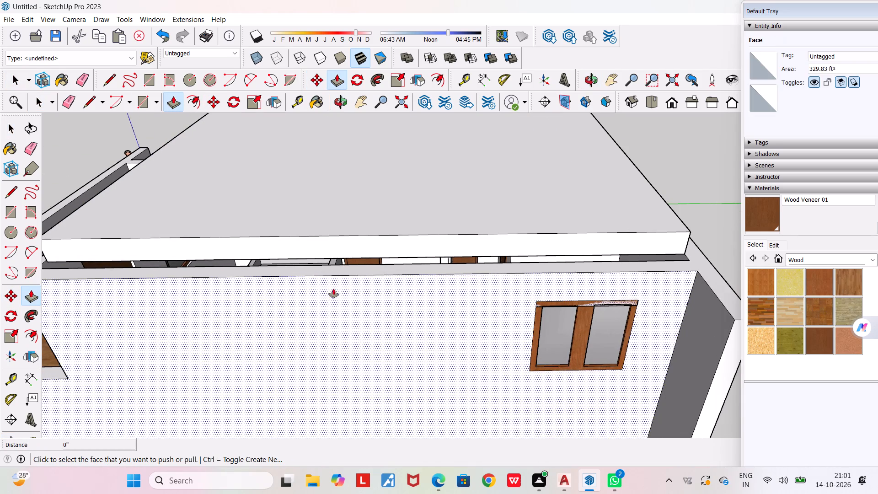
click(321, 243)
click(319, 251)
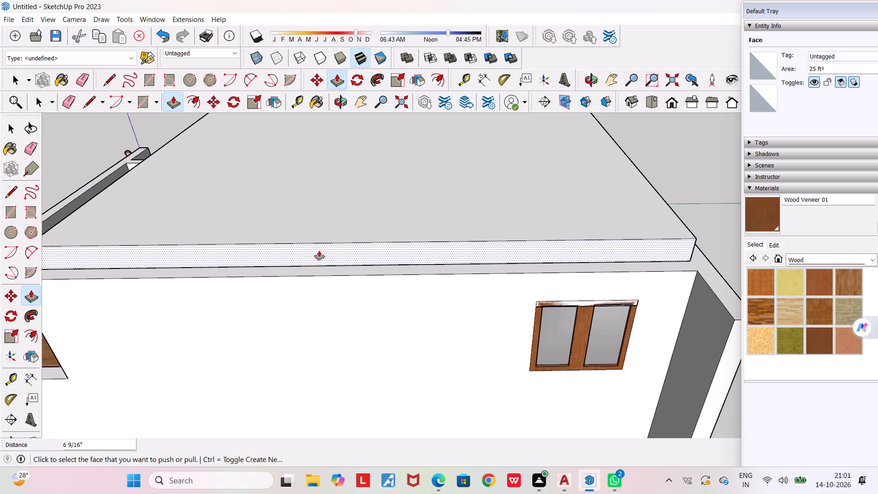
Examine how the slab's edges and corners sit on the outer wall tops, close up from several sides and from below.
scroll(383, 311, down, 4)
middle_drag(383, 312, 162, 326)
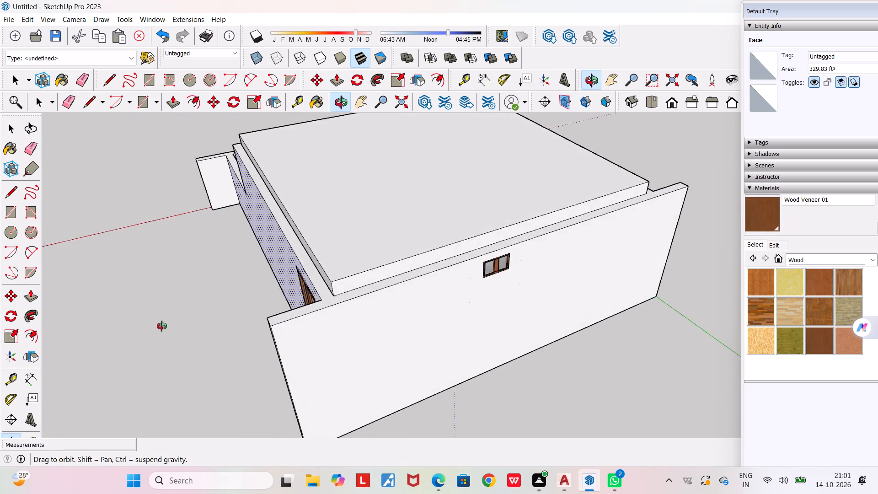
middle_drag(162, 326, 110, 347)
scroll(318, 321, up, 3)
middle_drag(318, 321, 581, 340)
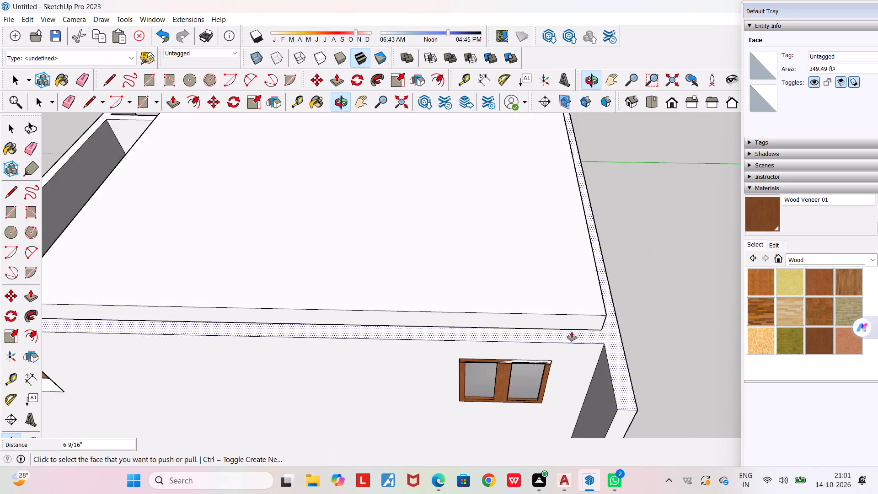
scroll(561, 326, up, 6)
middle_drag(561, 322, 509, 239)
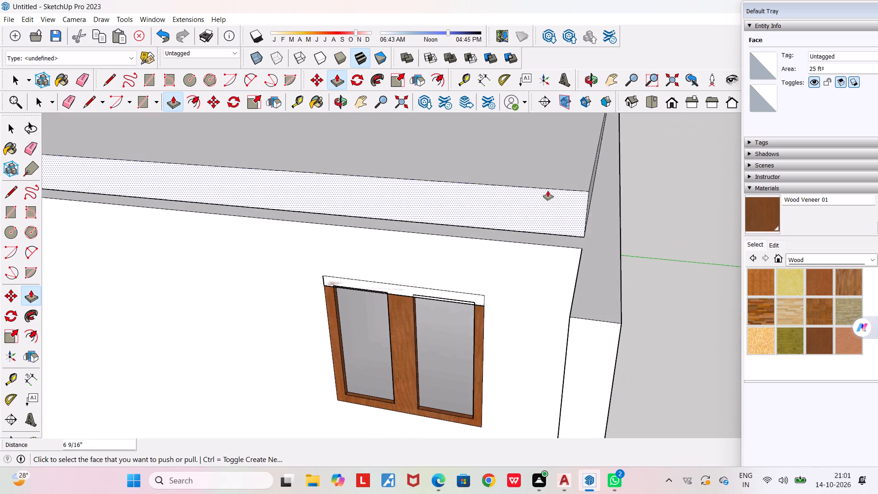
scroll(548, 191, up, 5)
scroll(526, 211, down, 5)
scroll(534, 237, up, 3)
middle_drag(534, 235, 531, 235)
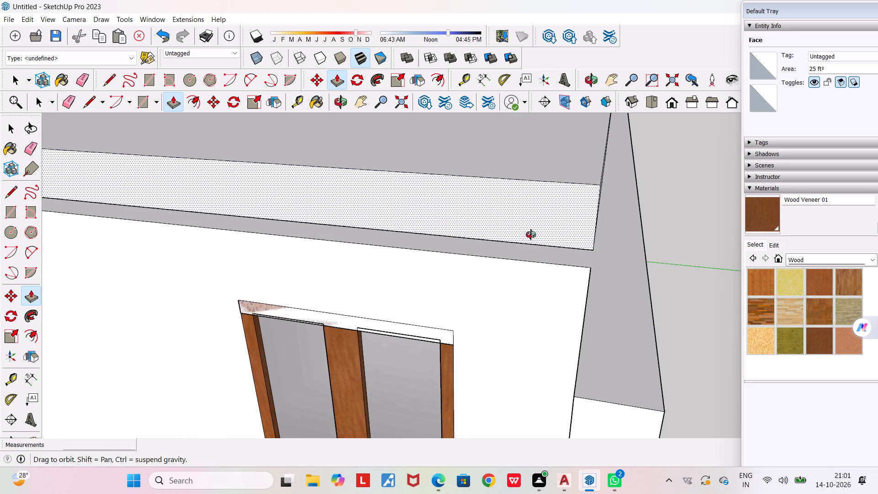
middle_drag(531, 235, 393, 234)
scroll(404, 243, up, 9)
middle_drag(422, 266, 376, 302)
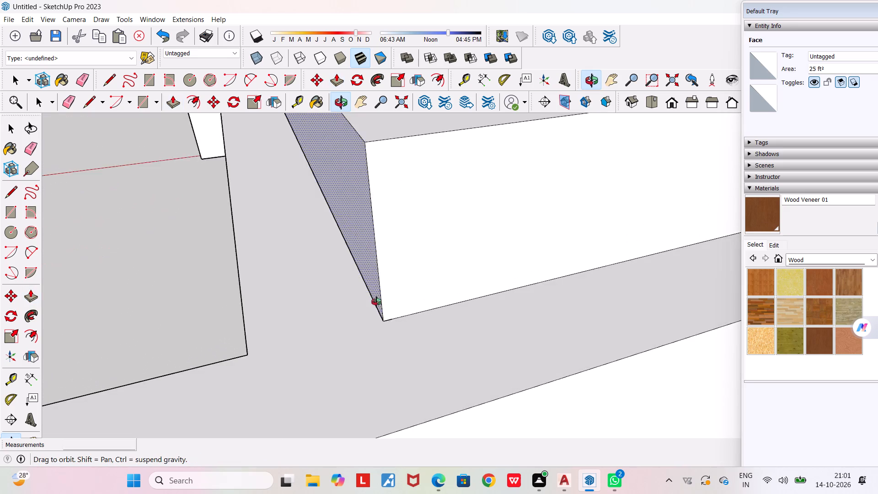
middle_drag(376, 302, 354, 314)
scroll(371, 325, up, 12)
middle_drag(338, 315, 380, 312)
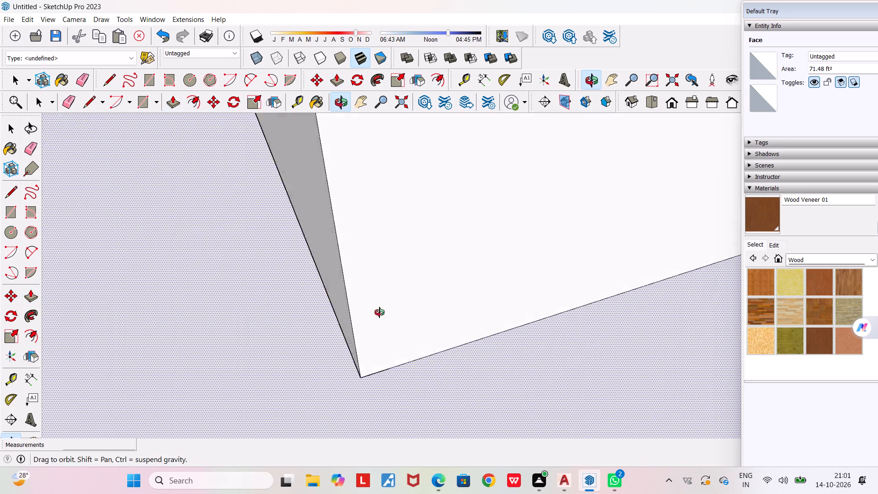
middle_drag(380, 312, 559, 181)
scroll(559, 181, down, 9)
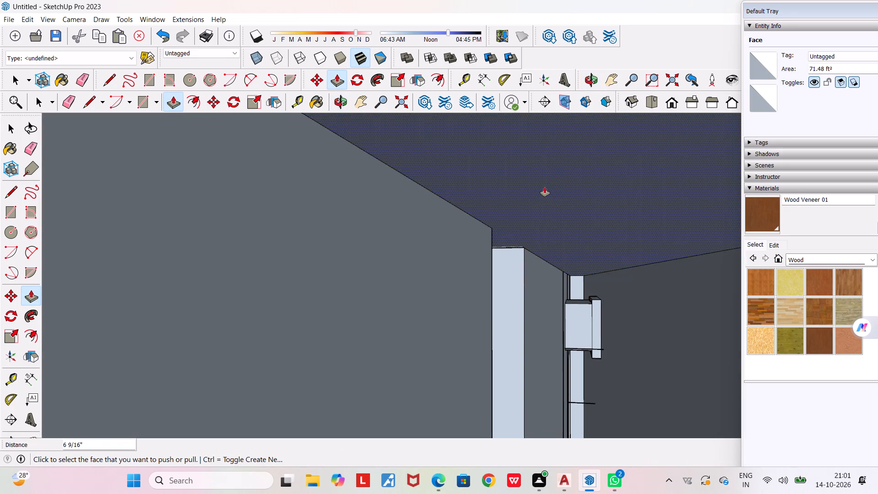
scroll(545, 187, down, 3)
scroll(521, 252, down, 18)
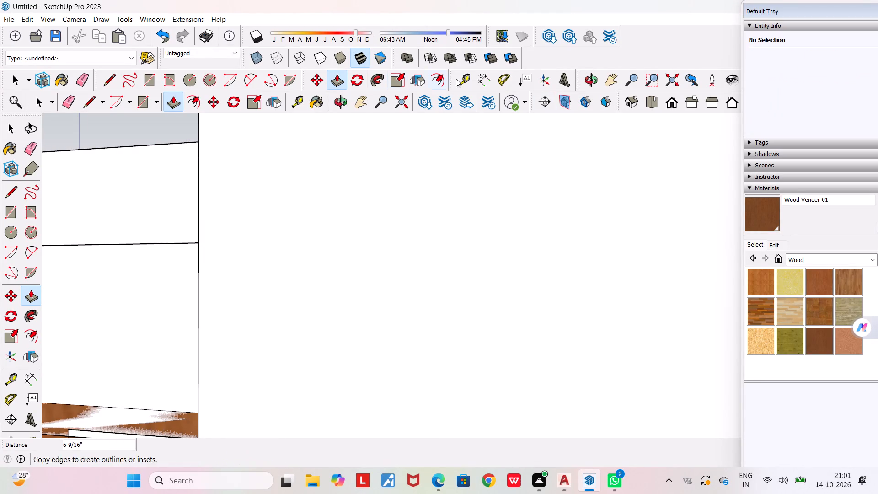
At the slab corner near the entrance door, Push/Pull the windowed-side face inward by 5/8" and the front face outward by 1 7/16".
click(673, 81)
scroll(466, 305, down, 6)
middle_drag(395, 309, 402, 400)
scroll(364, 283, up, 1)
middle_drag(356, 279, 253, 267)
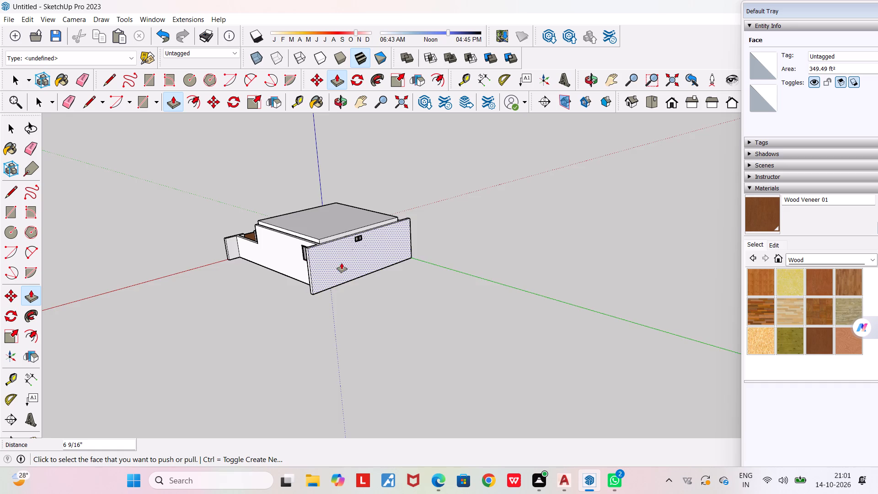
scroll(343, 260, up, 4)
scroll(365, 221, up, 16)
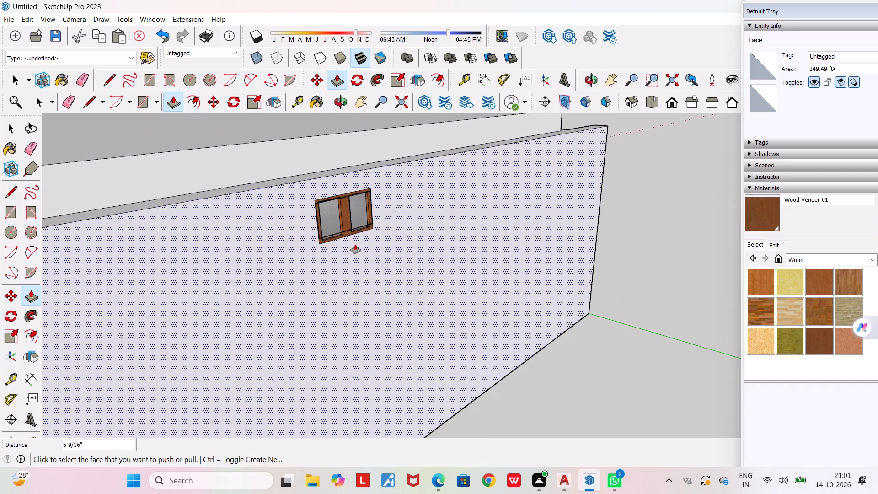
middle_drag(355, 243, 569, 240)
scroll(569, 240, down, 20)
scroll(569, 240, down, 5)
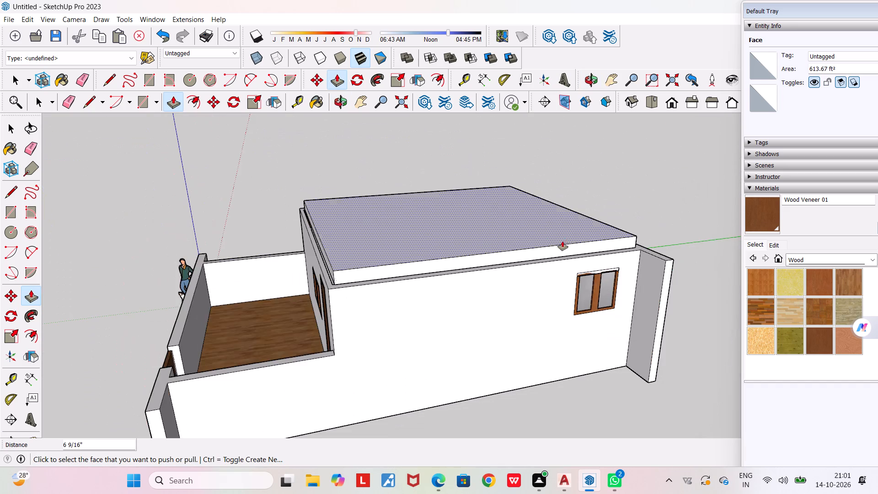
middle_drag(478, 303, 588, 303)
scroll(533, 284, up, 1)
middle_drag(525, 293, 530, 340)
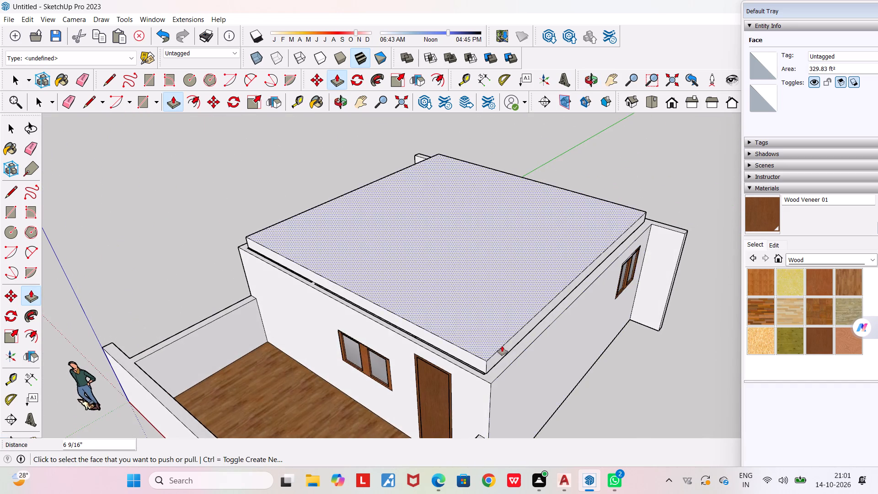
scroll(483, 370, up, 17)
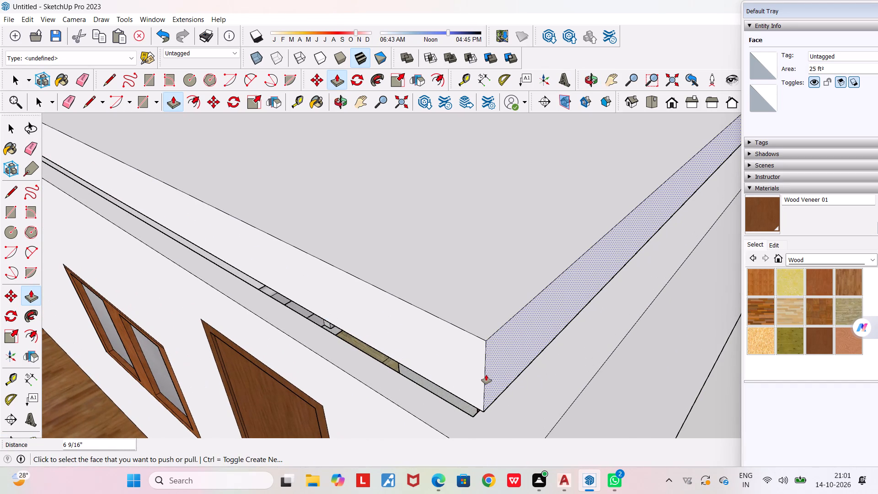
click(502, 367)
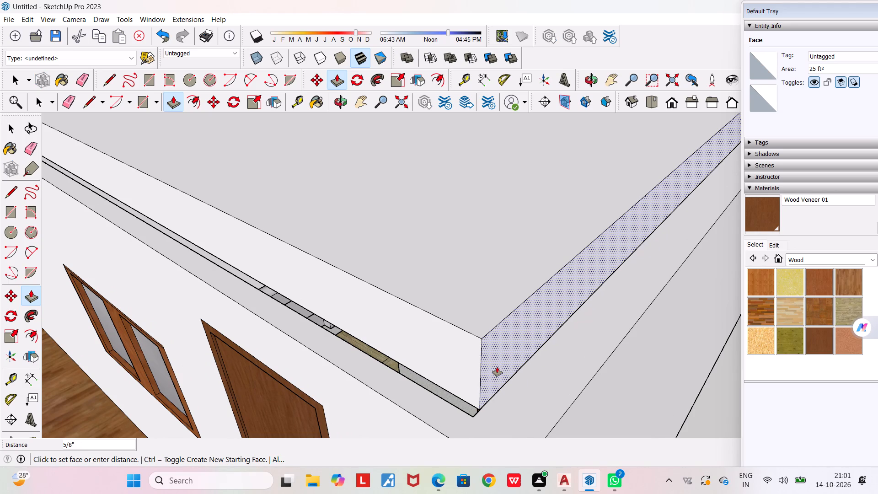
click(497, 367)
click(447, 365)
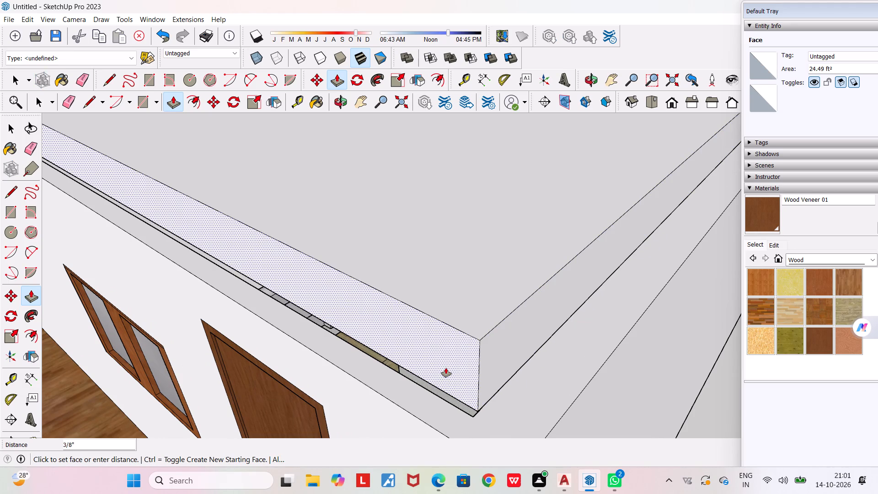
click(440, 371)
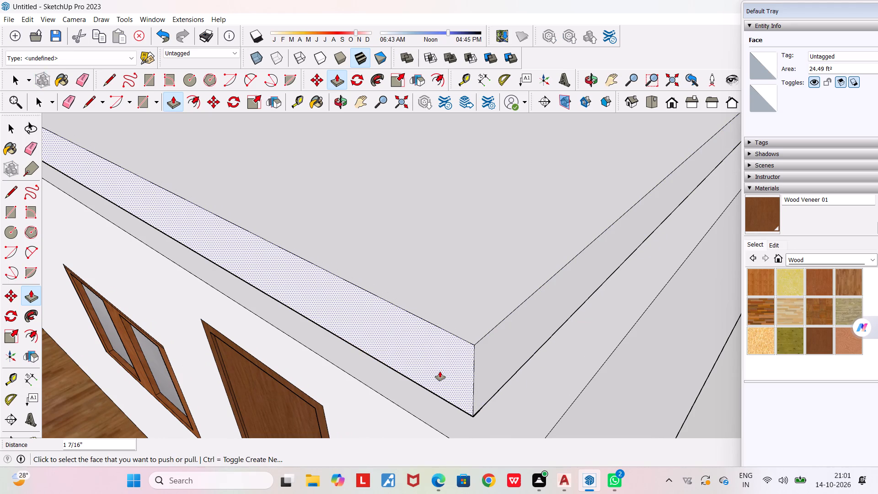
Examine the slab's coverage of the house from above, from the front and sides, and from underneath the floor.
middle_drag(445, 361, 478, 295)
scroll(478, 295, down, 12)
middle_drag(418, 396, 419, 397)
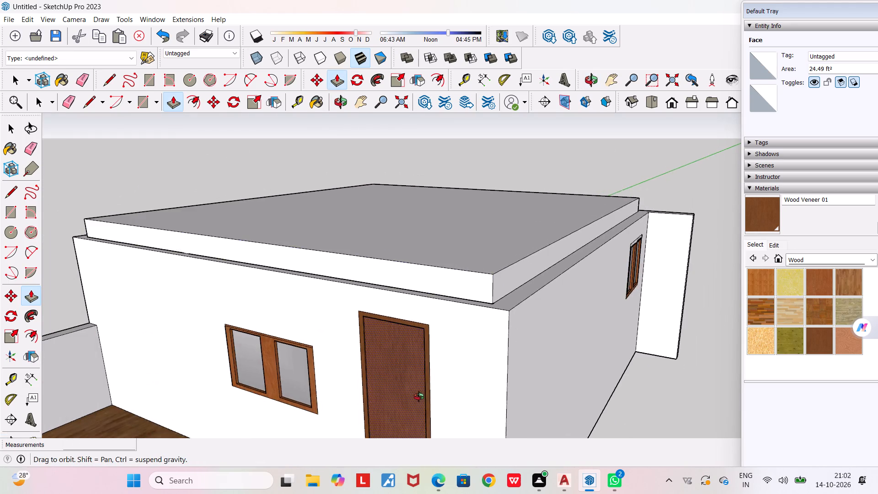
middle_drag(419, 397, 474, 396)
scroll(475, 397, down, 5)
middle_drag(455, 380, 284, 345)
scroll(284, 344, down, 5)
middle_drag(282, 343, 505, 185)
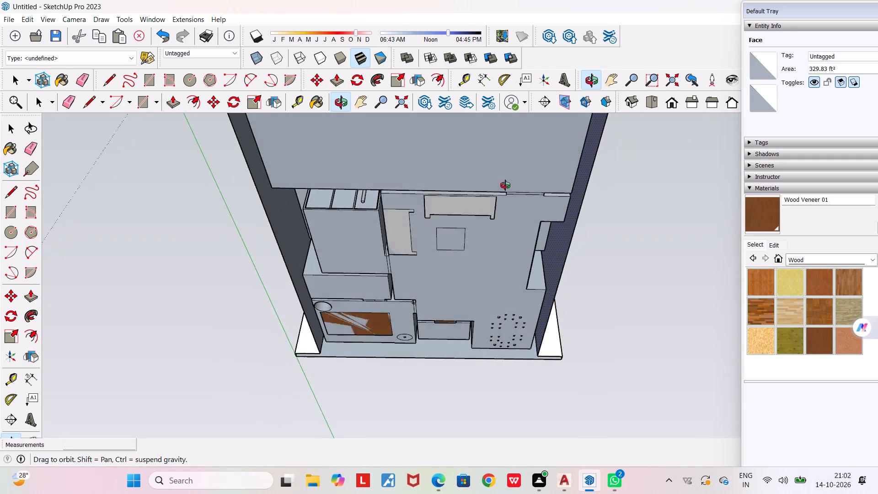
middle_drag(505, 185, 509, 172)
scroll(398, 295, down, 5)
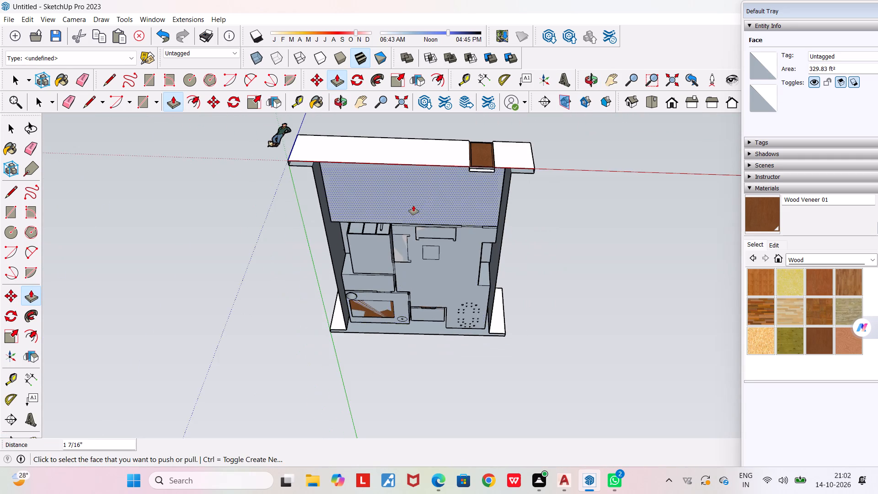
middle_drag(413, 204, 425, 253)
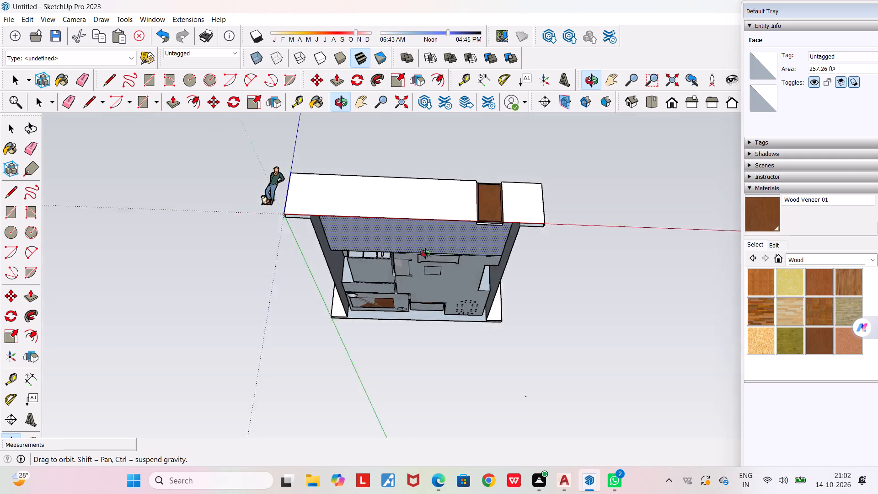
middle_drag(425, 253, 390, 130)
scroll(469, 307, up, 4)
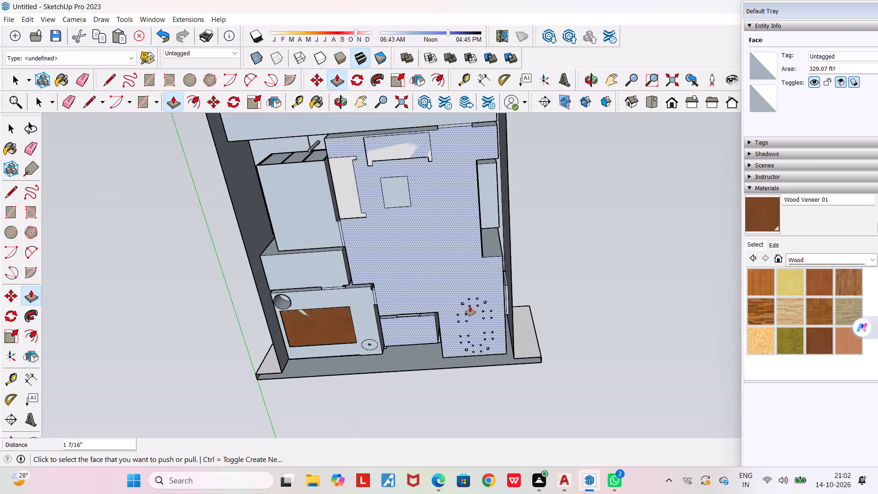
scroll(470, 306, up, 11)
scroll(471, 330, down, 11)
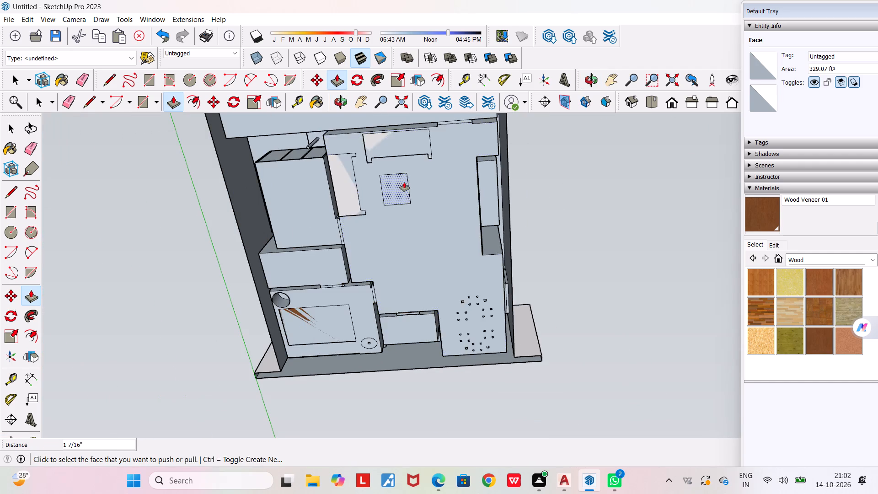
middle_drag(404, 187, 392, 369)
middle_drag(349, 256, 376, 400)
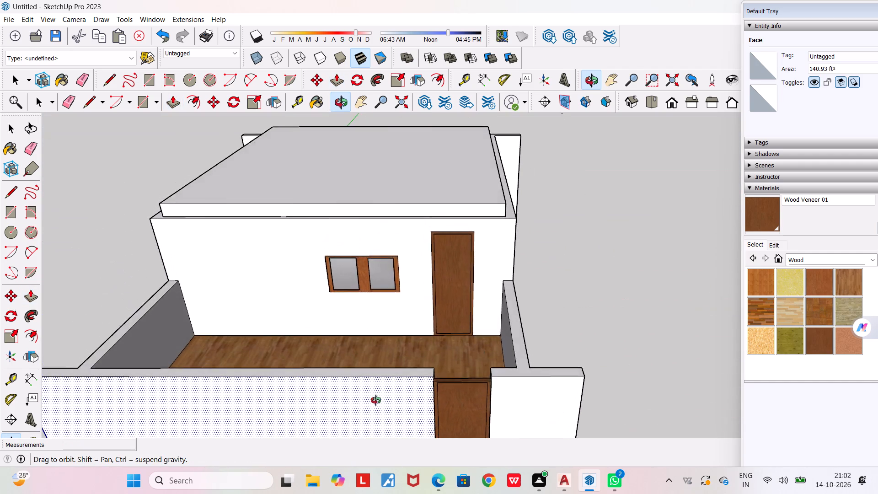
middle_drag(376, 400, 192, 402)
scroll(441, 306, down, 4)
middle_drag(419, 353, 654, 367)
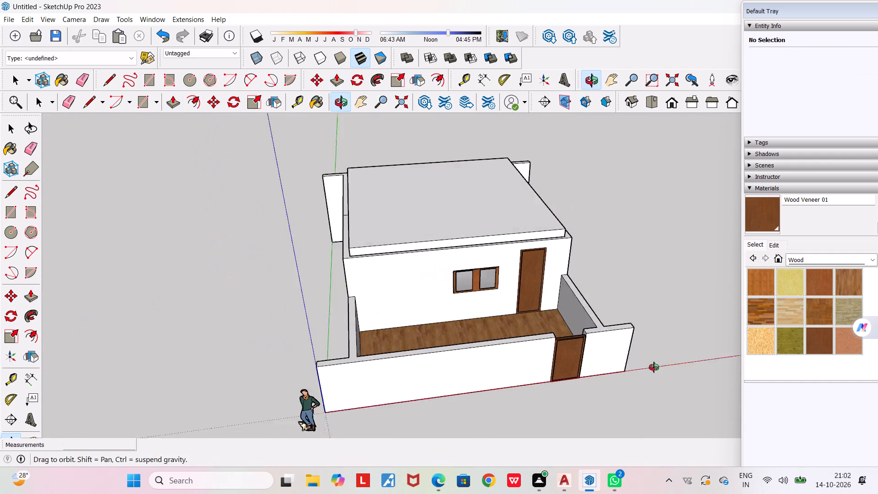
middle_drag(654, 367, 663, 366)
scroll(663, 367, down, 5)
scroll(465, 301, up, 5)
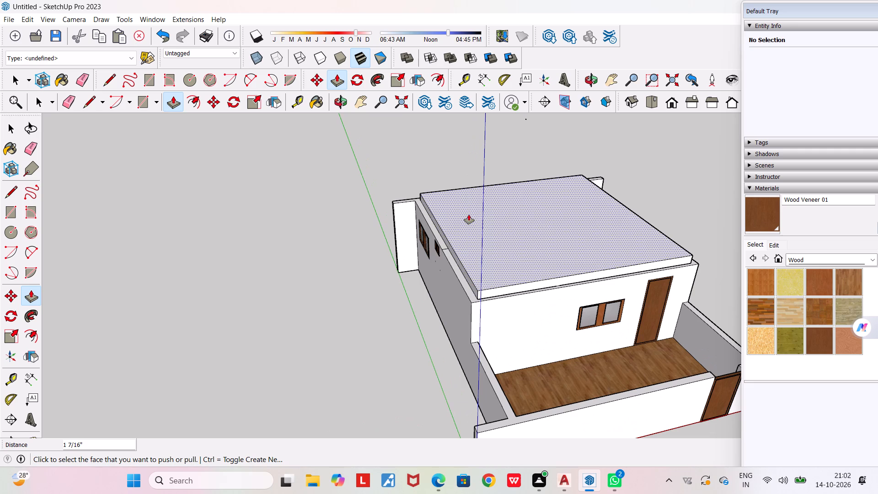
Undo the three face adjustments on the slab and its move onto the house walls.
key(space)
key(space)
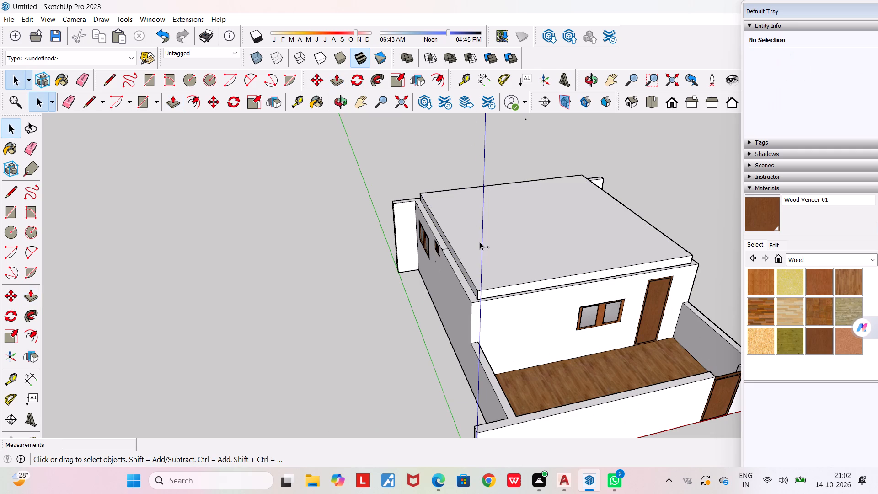
key(ctrl+z)
key(ctrl+z)
key(ctrl+z)
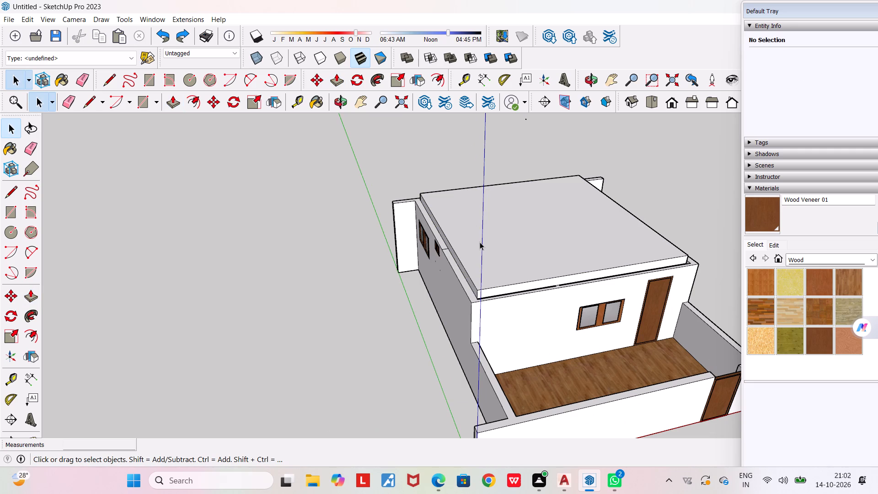
key(ctrl+z)
Select the entire loose roof slab lying beside the house and move it about 16' 10" closer to the house.
scroll(480, 242, up, 1)
middle_drag(480, 242, 343, 241)
scroll(343, 241, down, 5)
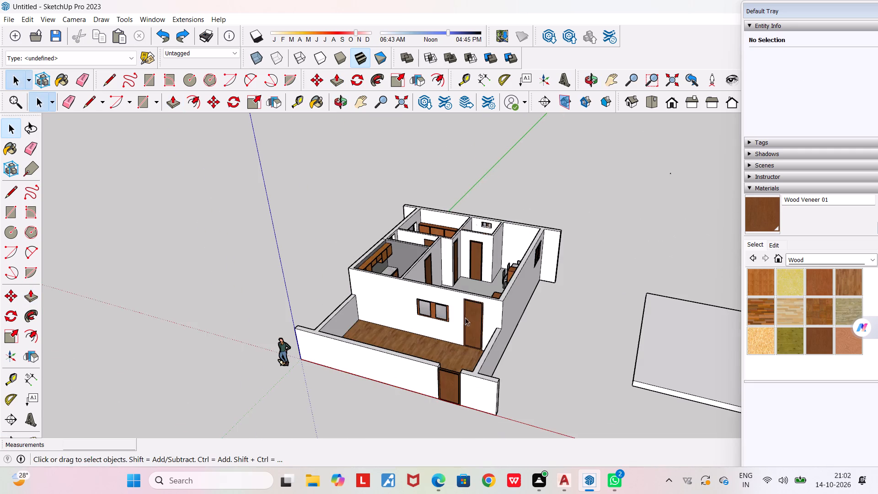
middle_drag(473, 334, 374, 321)
scroll(374, 321, down, 6)
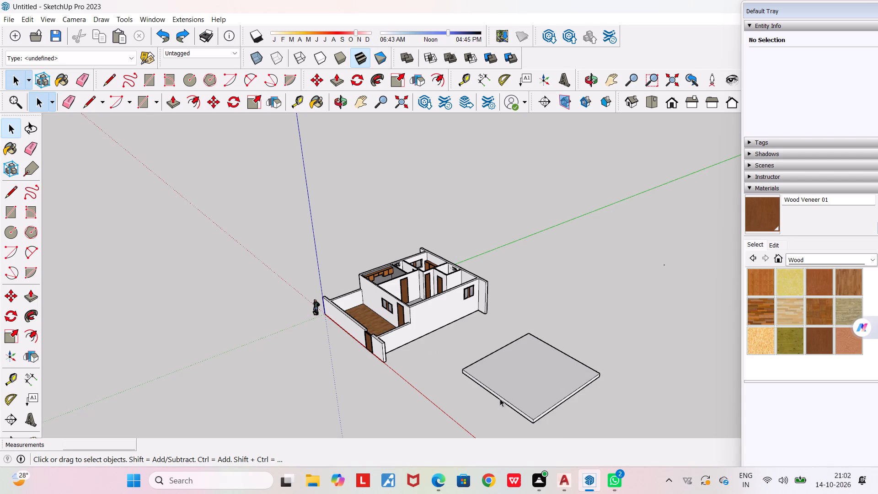
click(532, 419)
scroll(532, 419, up, 3)
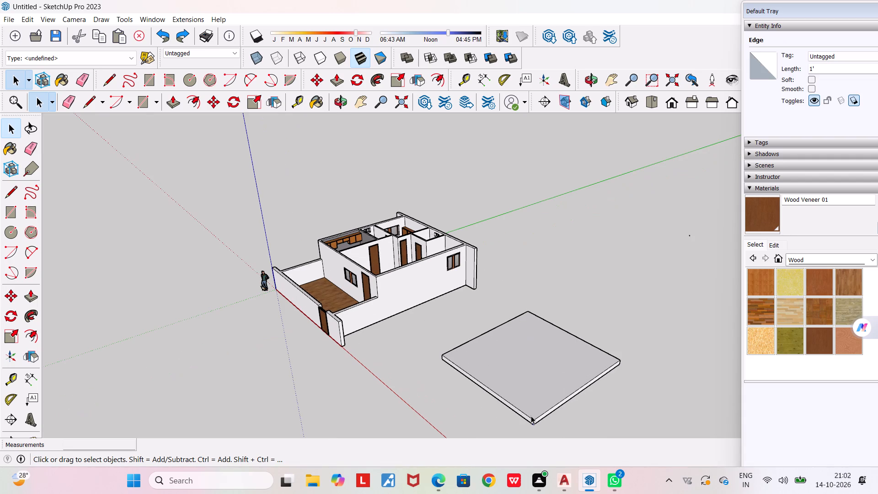
double_click(531, 416)
click(531, 415)
double_click(532, 415)
click(532, 415)
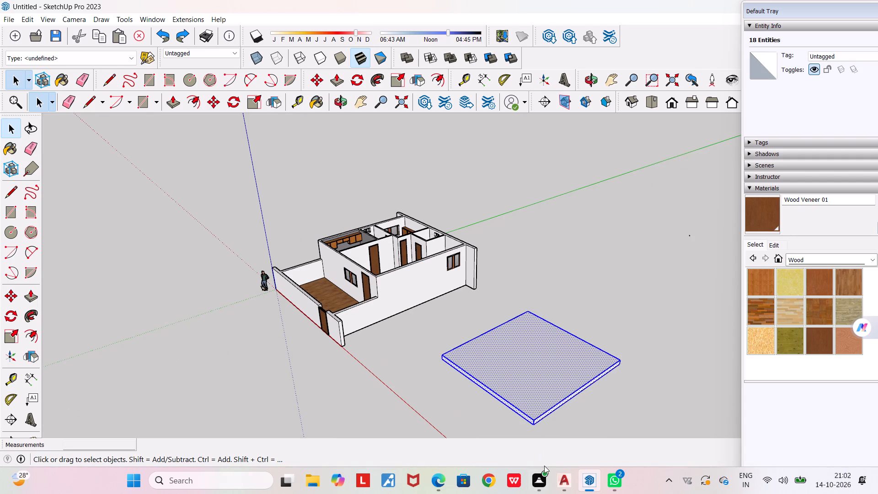
key(m)
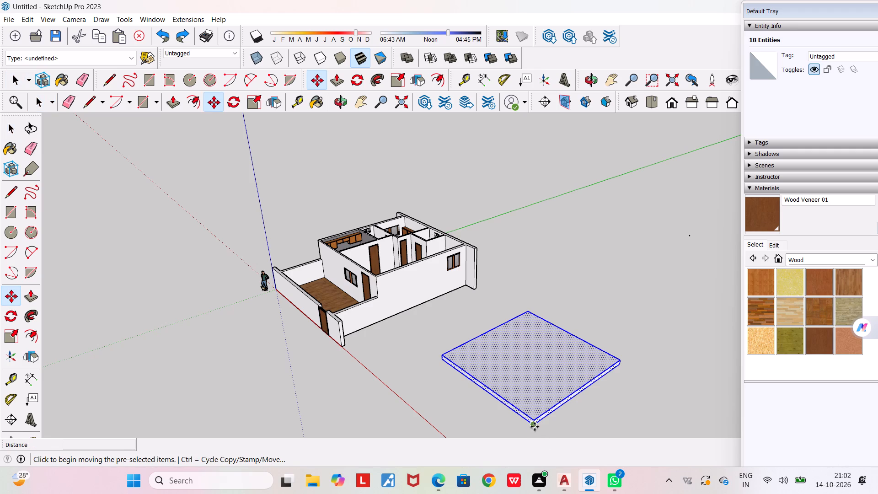
click(535, 427)
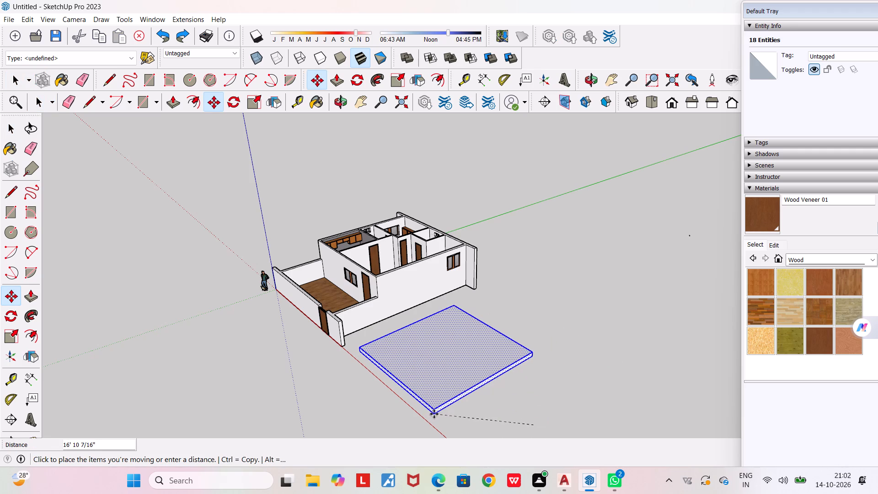
click(434, 414)
Examine from the front how the slab lies beside the house and its open-topped rooms.
scroll(515, 408, down, 3)
middle_drag(375, 370, 378, 372)
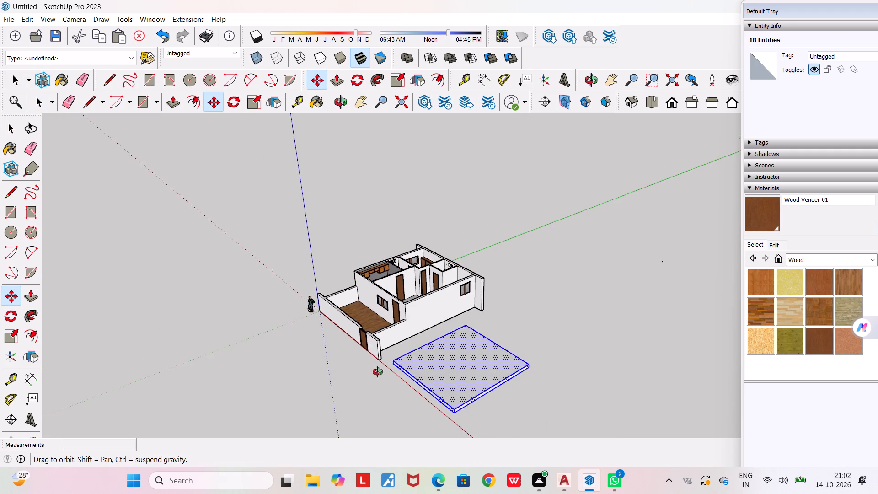
middle_drag(378, 372, 569, 365)
scroll(569, 365, down, 3)
scroll(549, 382, up, 4)
scroll(449, 333, up, 2)
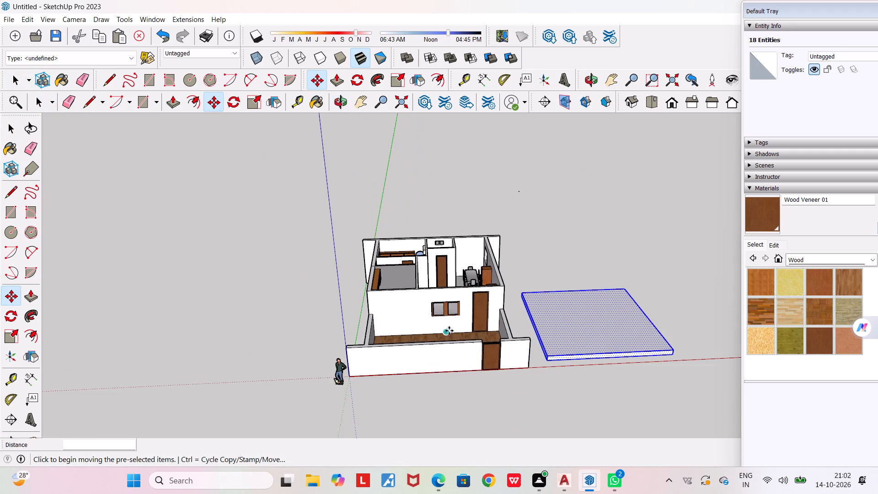
scroll(455, 315, up, 3)
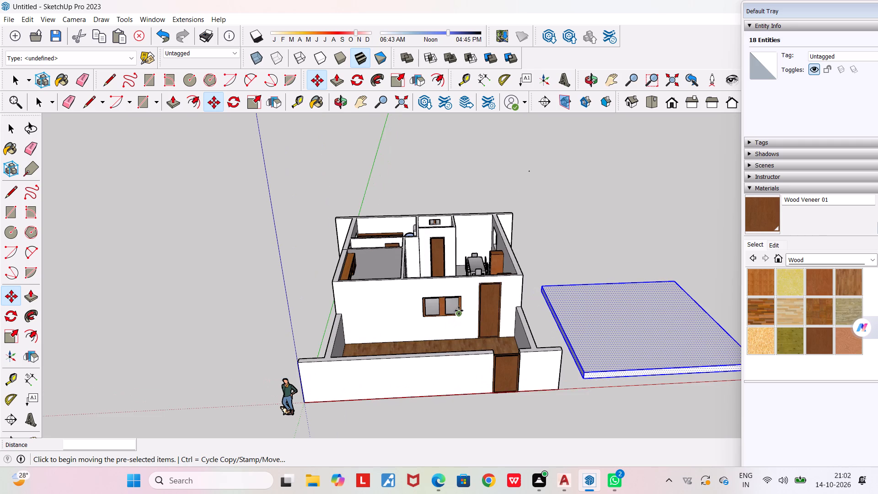
scroll(461, 307, up, 2)
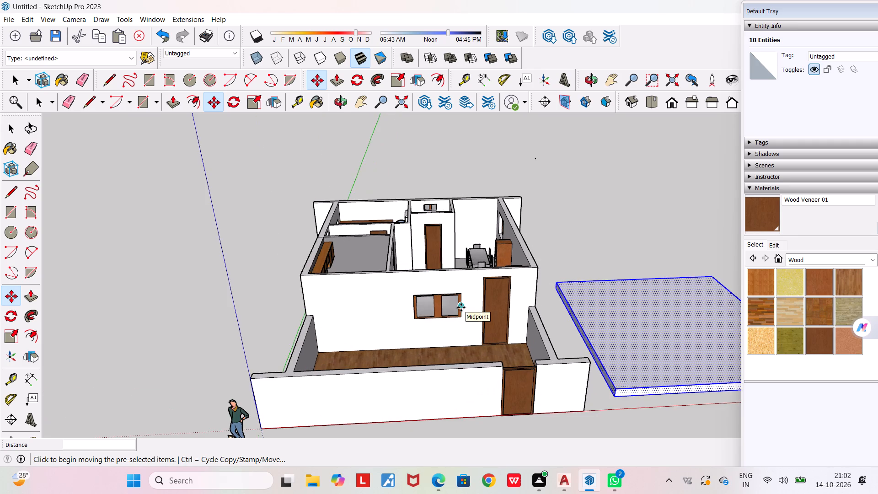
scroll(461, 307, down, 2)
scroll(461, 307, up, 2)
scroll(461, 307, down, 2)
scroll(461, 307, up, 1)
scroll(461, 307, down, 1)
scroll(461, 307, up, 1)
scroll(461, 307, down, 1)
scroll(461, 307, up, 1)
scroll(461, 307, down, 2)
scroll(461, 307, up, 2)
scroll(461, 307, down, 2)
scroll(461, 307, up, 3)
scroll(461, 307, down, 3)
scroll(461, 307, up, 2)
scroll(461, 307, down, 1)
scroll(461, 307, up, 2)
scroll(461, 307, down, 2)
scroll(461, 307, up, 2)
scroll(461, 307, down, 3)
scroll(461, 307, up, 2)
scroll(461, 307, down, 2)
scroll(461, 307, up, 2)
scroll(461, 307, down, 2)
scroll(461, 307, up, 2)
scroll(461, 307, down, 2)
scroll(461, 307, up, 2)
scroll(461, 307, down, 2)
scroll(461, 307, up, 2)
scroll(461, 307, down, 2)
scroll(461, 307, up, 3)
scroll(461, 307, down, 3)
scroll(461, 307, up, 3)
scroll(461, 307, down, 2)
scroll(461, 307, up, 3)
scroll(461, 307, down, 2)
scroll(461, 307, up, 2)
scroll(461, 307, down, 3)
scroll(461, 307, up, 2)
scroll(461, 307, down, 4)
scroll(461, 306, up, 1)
Examine the house and the slab beside it from above, from the front and side, and from underneath.
middle_drag(461, 305, 303, 386)
scroll(303, 386, down, 2)
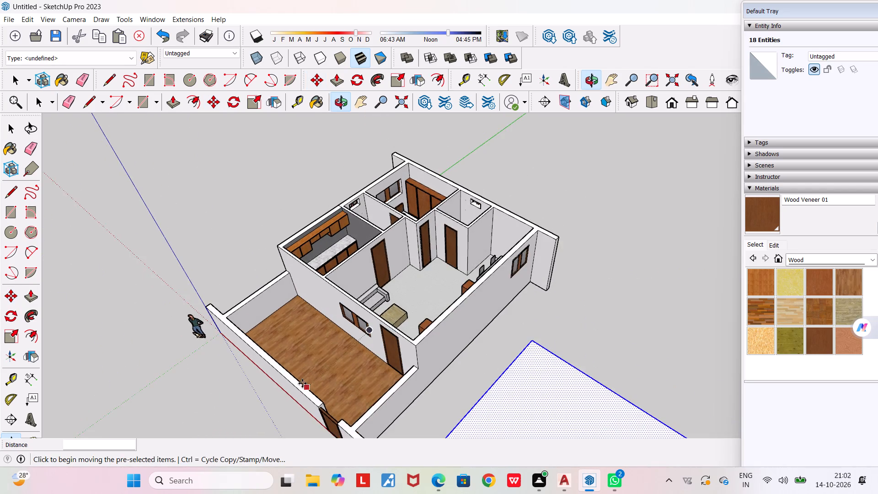
scroll(302, 383, up, 4)
middle_drag(302, 383, 349, 229)
scroll(349, 229, down, 4)
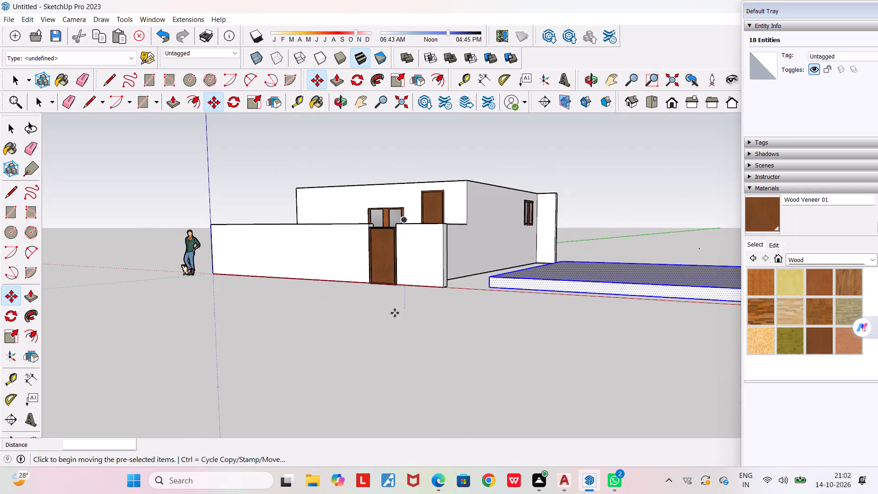
middle_drag(393, 317, 252, 443)
scroll(327, 424, down, 1)
scroll(253, 430, down, 3)
middle_drag(282, 393, 578, 331)
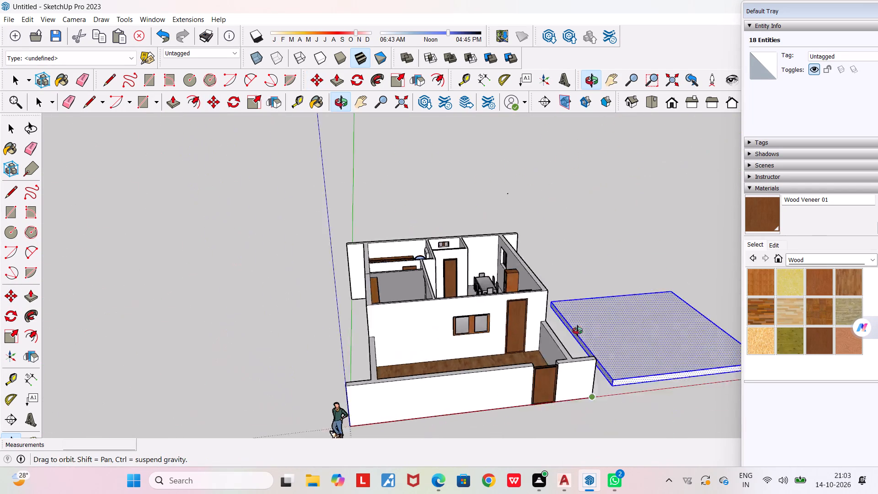
middle_drag(578, 331, 405, 309)
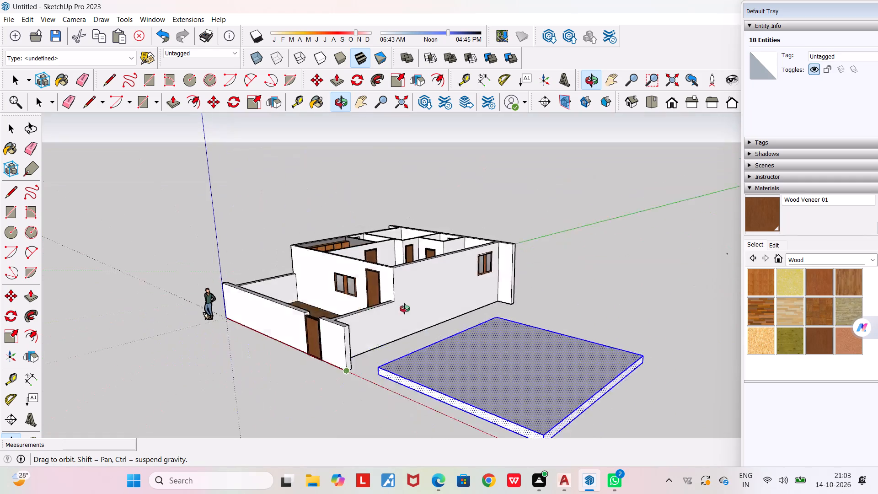
middle_drag(405, 309, 530, 193)
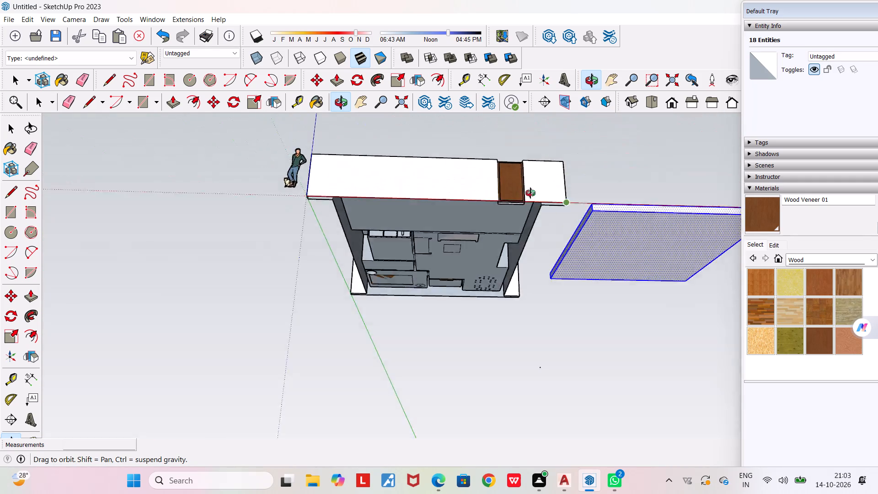
middle_drag(530, 193, 793, 173)
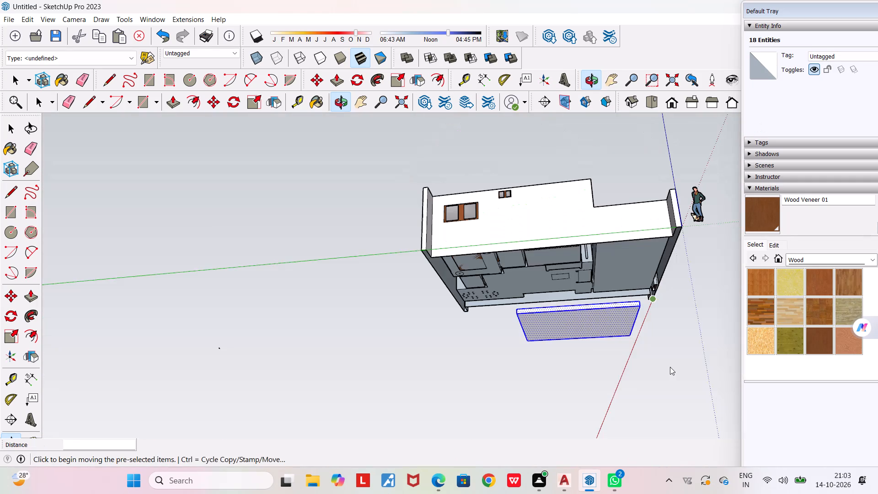
middle_drag(616, 144, 365, 376)
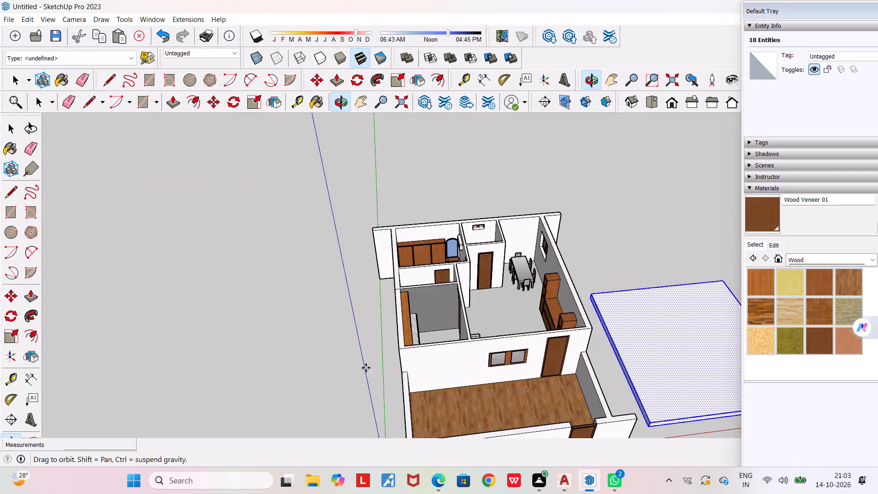
middle_drag(456, 346, 482, 109)
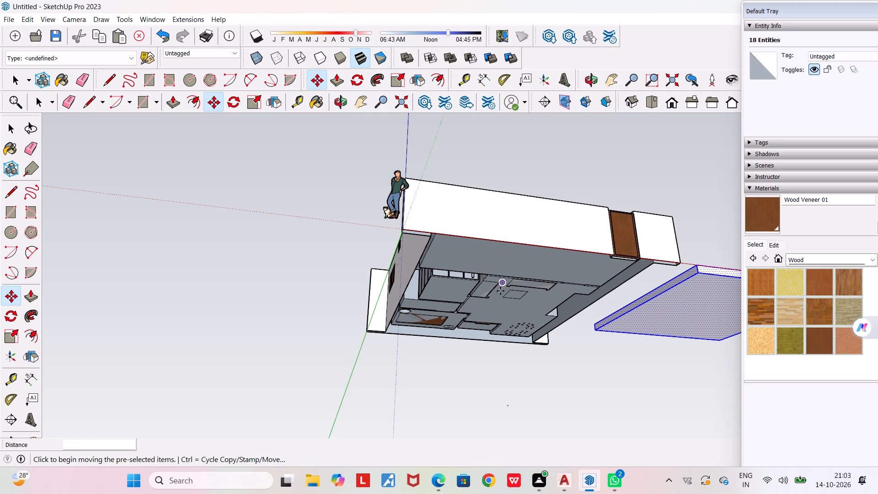
middle_drag(494, 290, 436, 342)
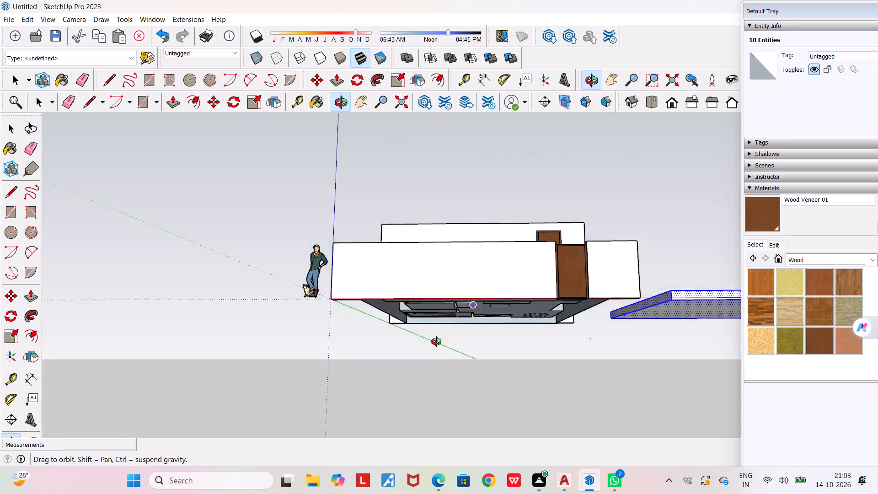
middle_drag(436, 342, 456, 405)
scroll(456, 405, down, 8)
middle_drag(458, 378, 436, 482)
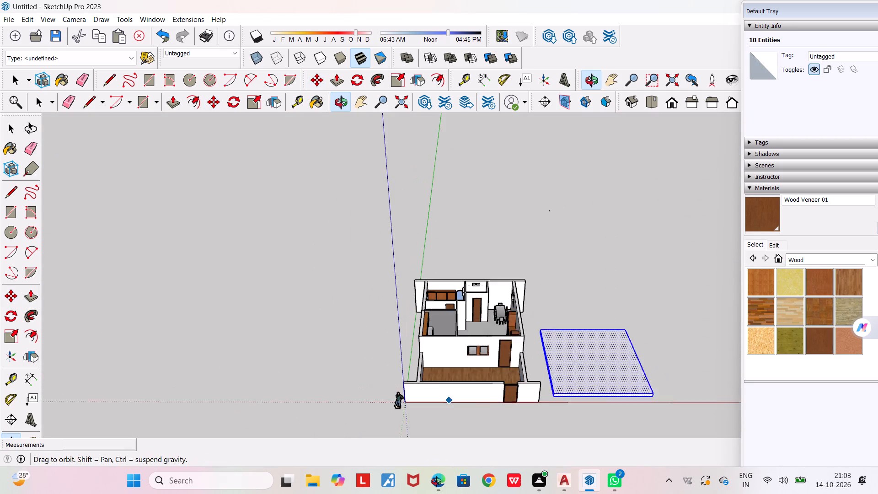
middle_drag(436, 482, 434, 480)
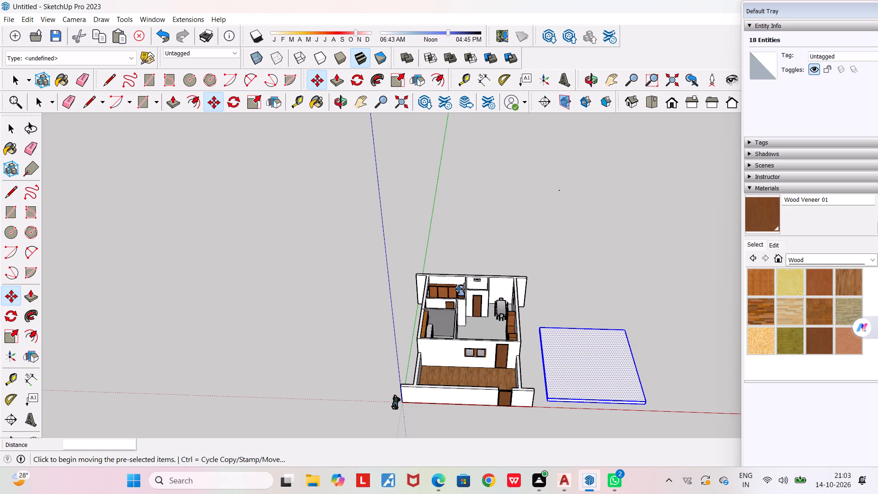
scroll(461, 283, down, 4)
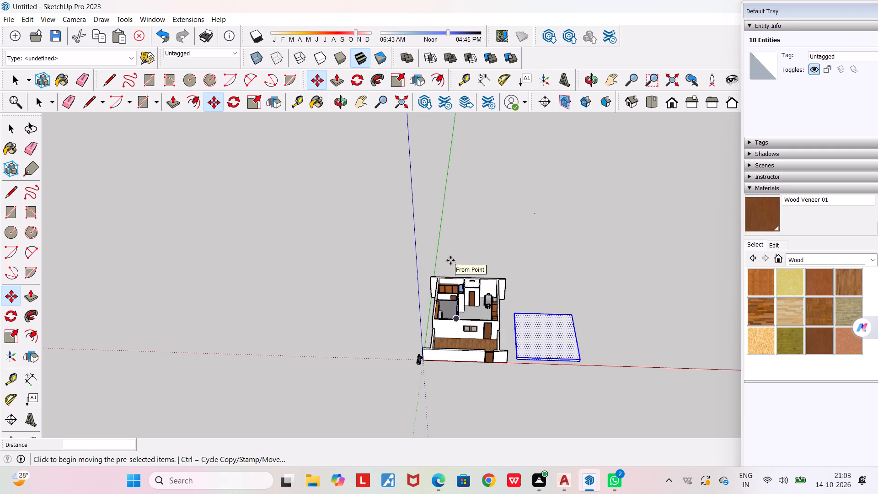
middle_click(626, 263)
scroll(626, 263, down, 3)
scroll(648, 298, up, 6)
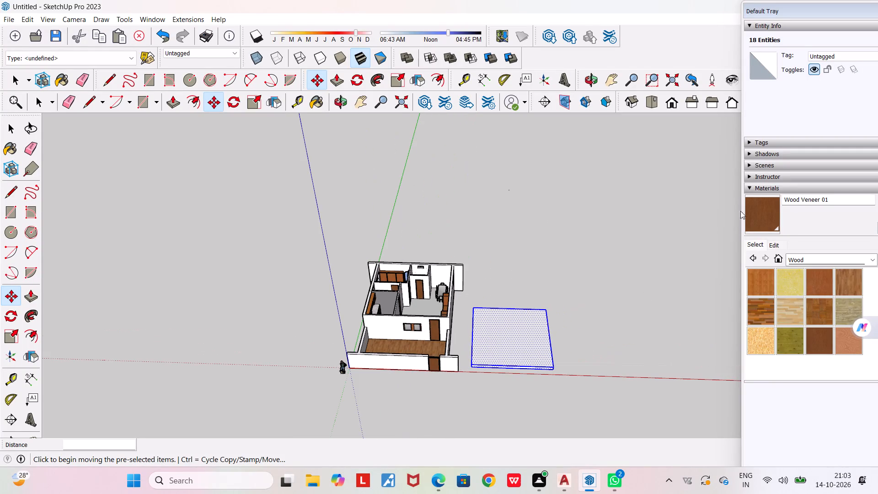
Deselect the slab and draw a freehand rectangle of about 563.5 ft² on the ground beyond it, away from the house.
click(579, 317)
key(space)
key(space)
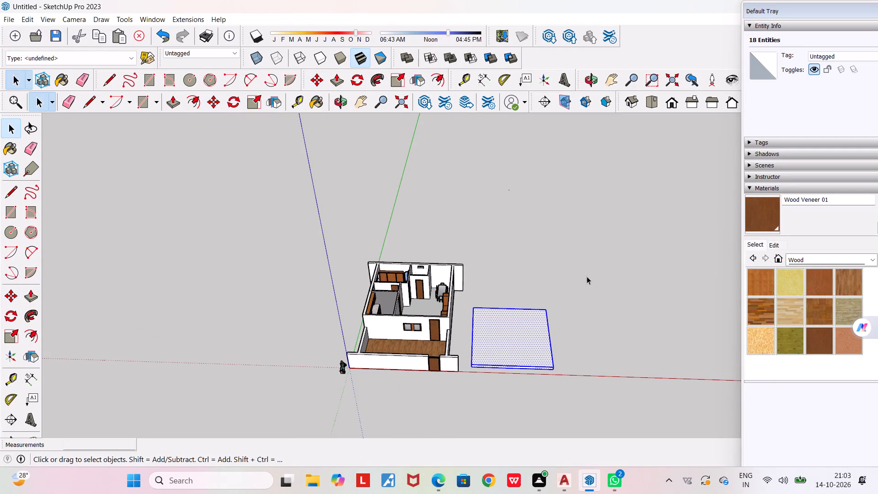
key(space)
click(587, 276)
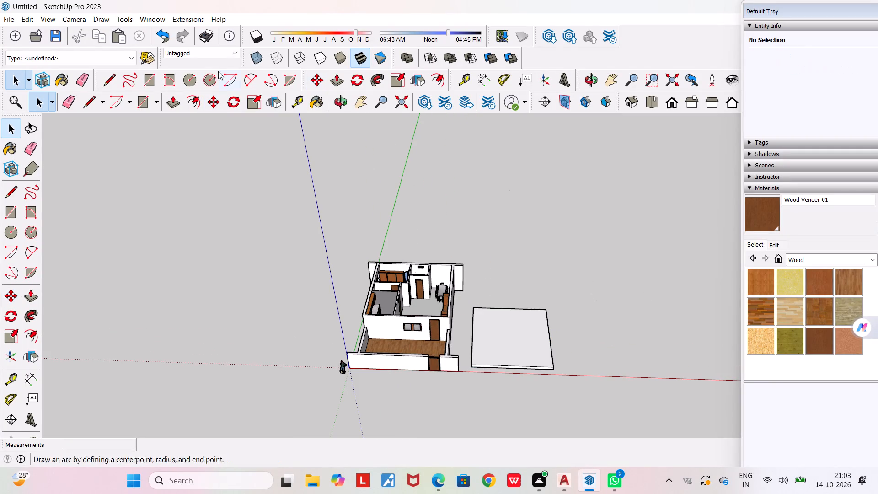
click(152, 82)
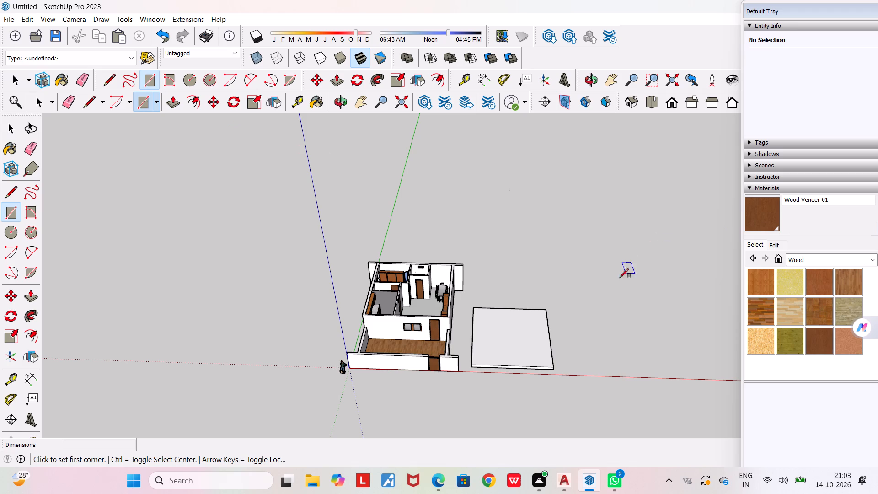
click(587, 274)
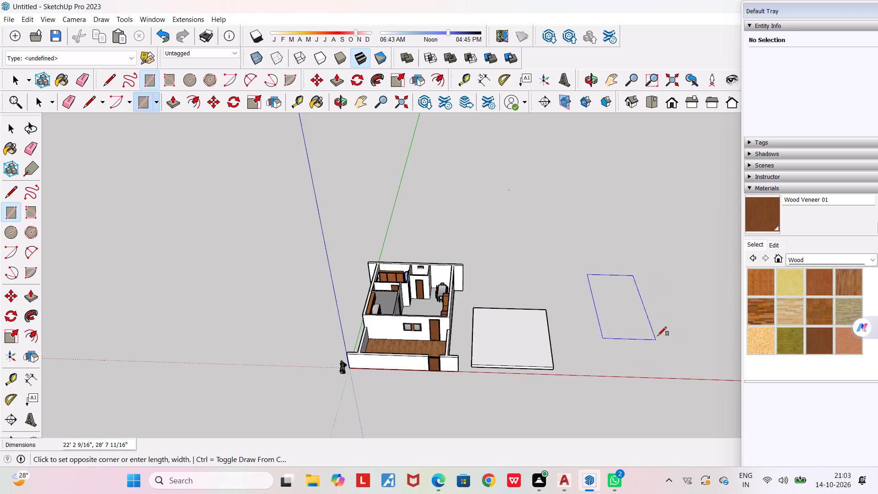
click(670, 323)
key(space)
key(space)
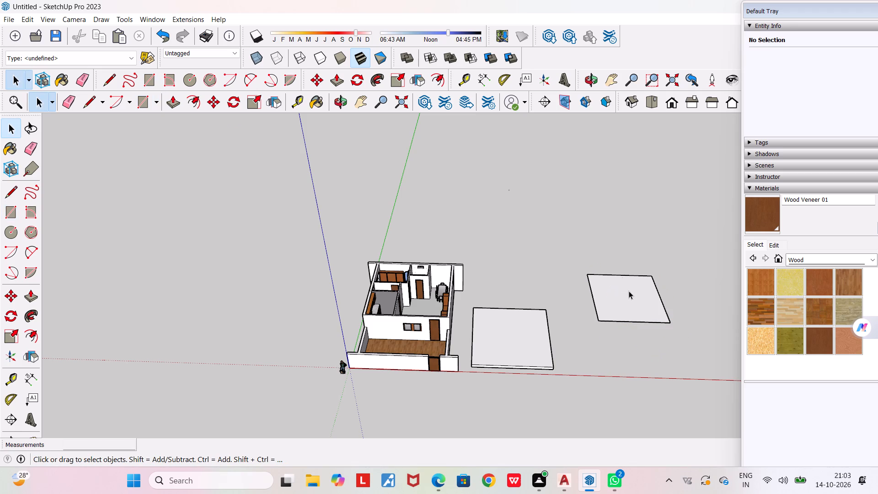
Offset the outline of the new ground rectangle inward by about 1' 1 1/2".
scroll(629, 291, up, 8)
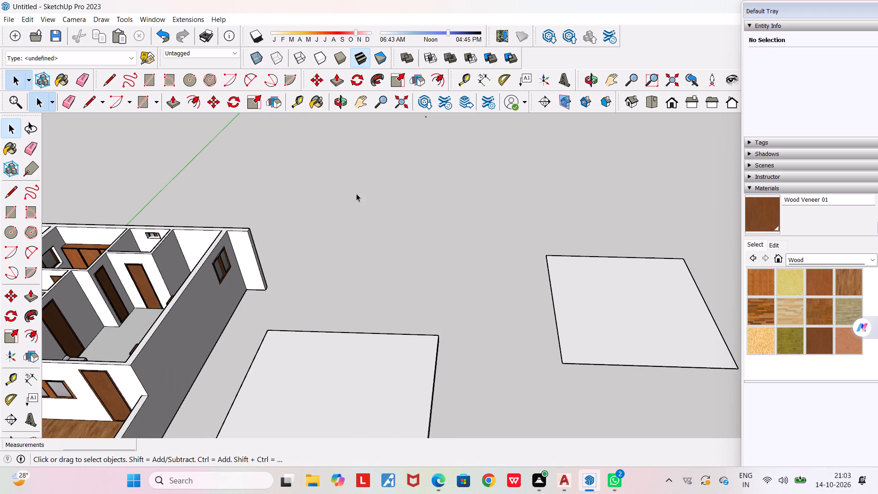
click(200, 109)
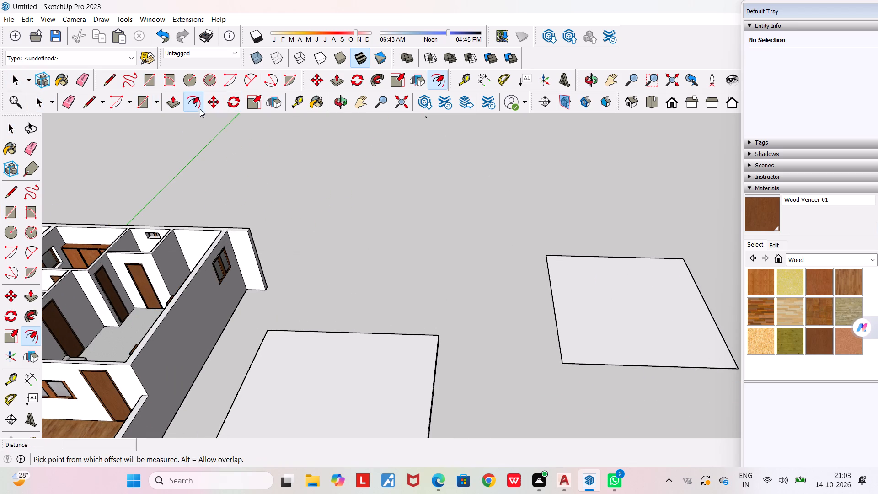
click(594, 289)
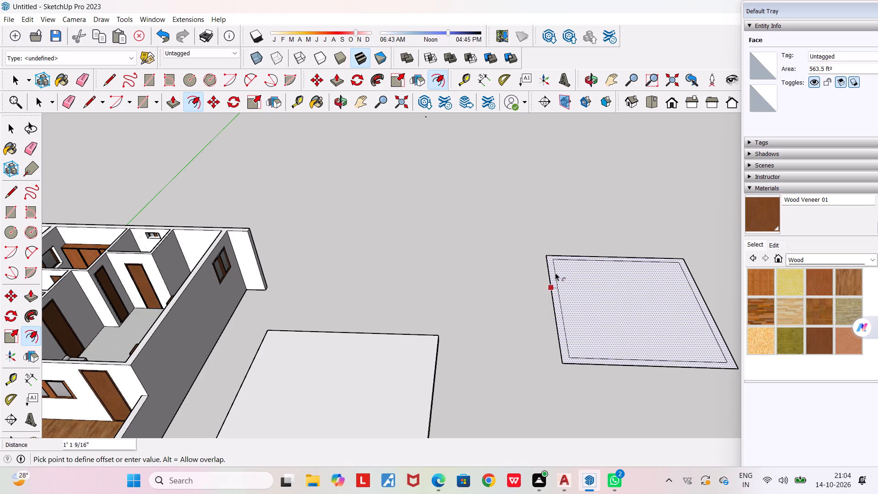
click(555, 273)
scroll(583, 299, up, 3)
middle_drag(579, 299, 554, 291)
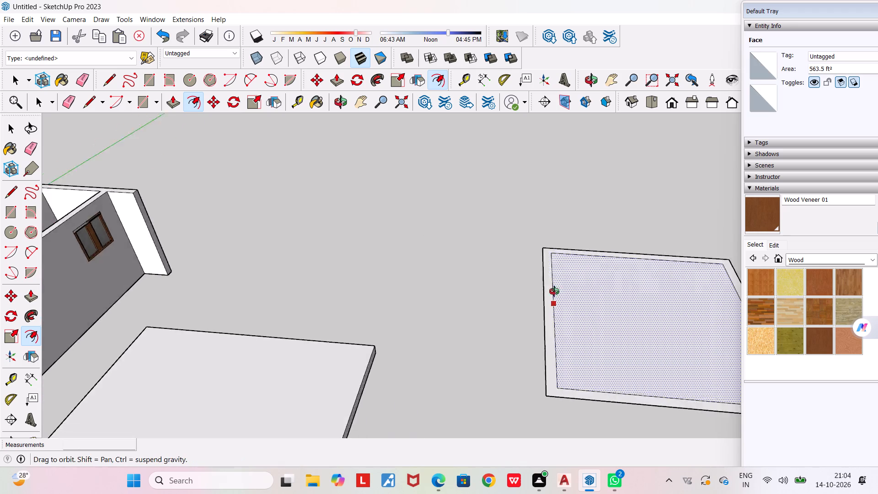
middle_drag(554, 291, 487, 276)
scroll(487, 276, down, 3)
scroll(545, 413, up, 4)
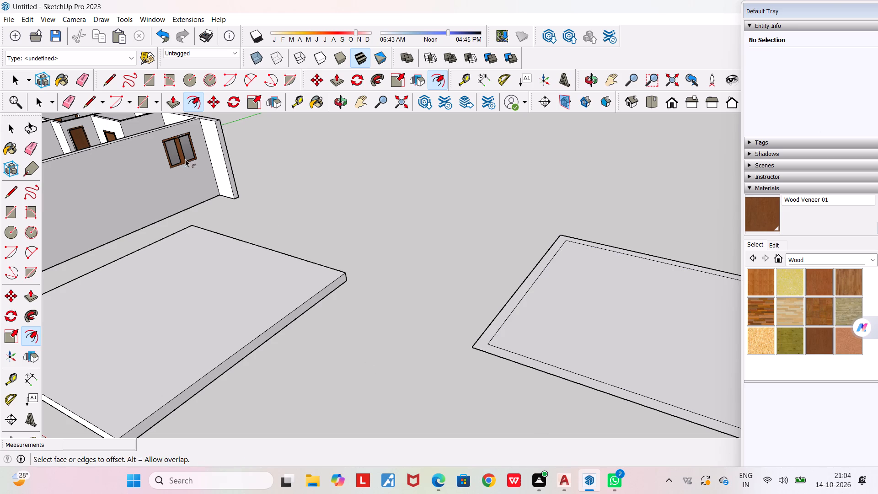
At the rectangle's near corner, draw a line extending the inner outline's side edge out to the outer front edge.
click(113, 82)
scroll(483, 348, up, 4)
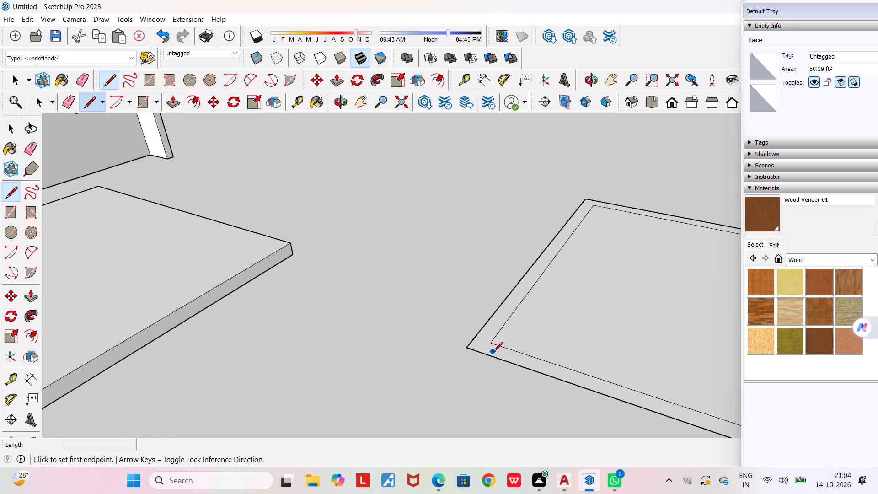
scroll(493, 352, up, 4)
click(492, 341)
click(478, 356)
scroll(493, 375, down, 4)
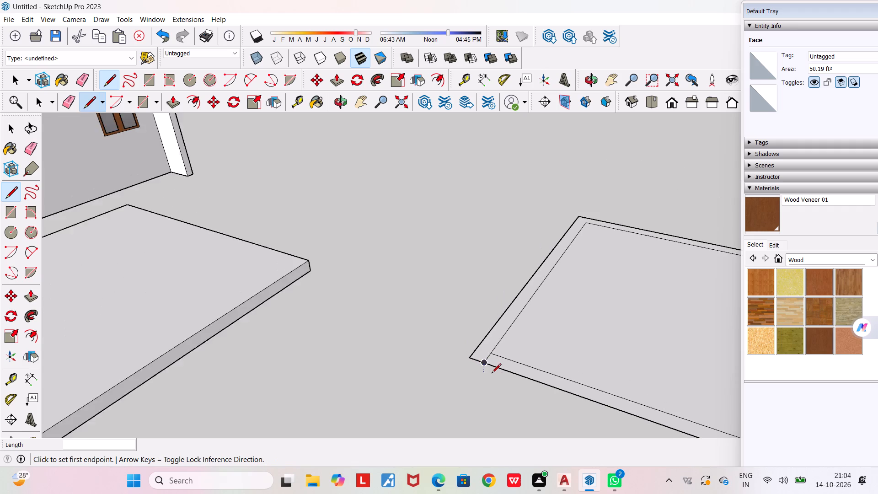
At the opposite corner of the ground rectangle, draw a line extending the inner outline's edge about 1' 11/16" out to the outer edge.
scroll(492, 374, down, 12)
scroll(653, 324, up, 10)
click(644, 329)
click(660, 336)
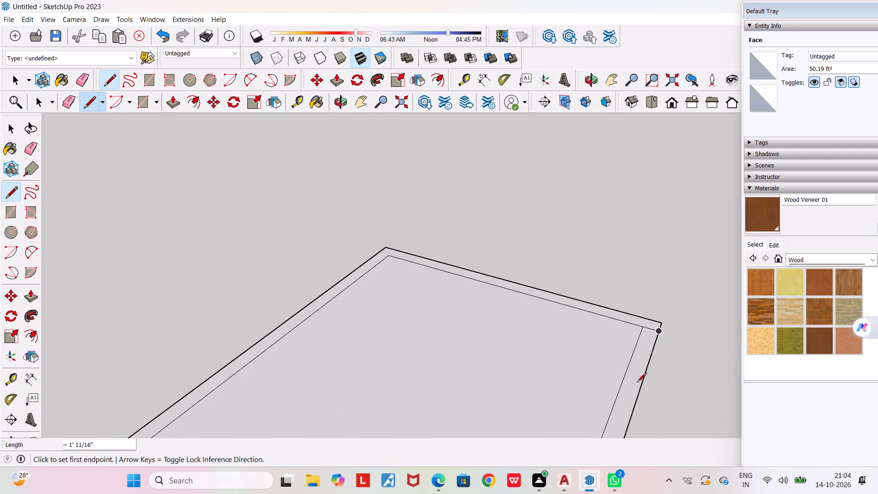
key(space)
key(space)
scroll(522, 280, up, 2)
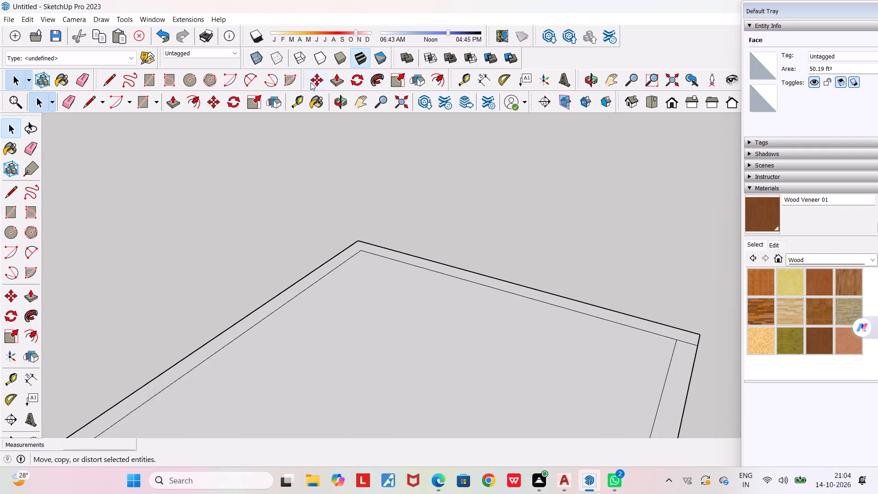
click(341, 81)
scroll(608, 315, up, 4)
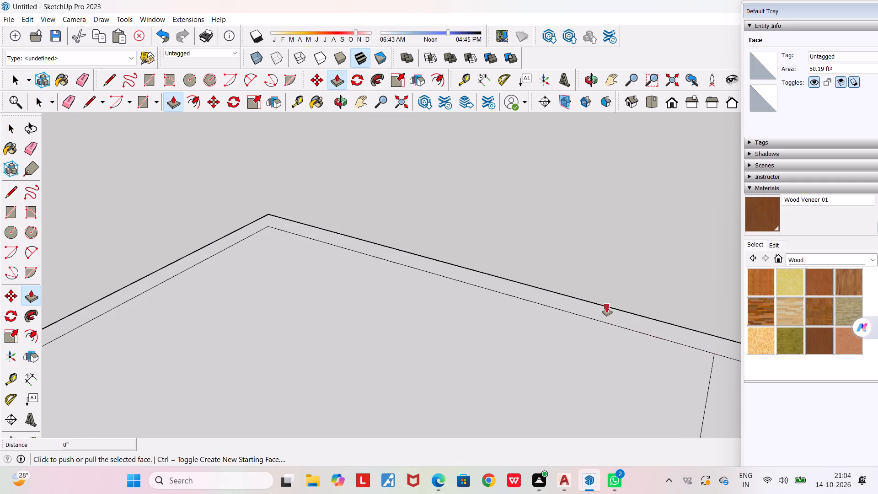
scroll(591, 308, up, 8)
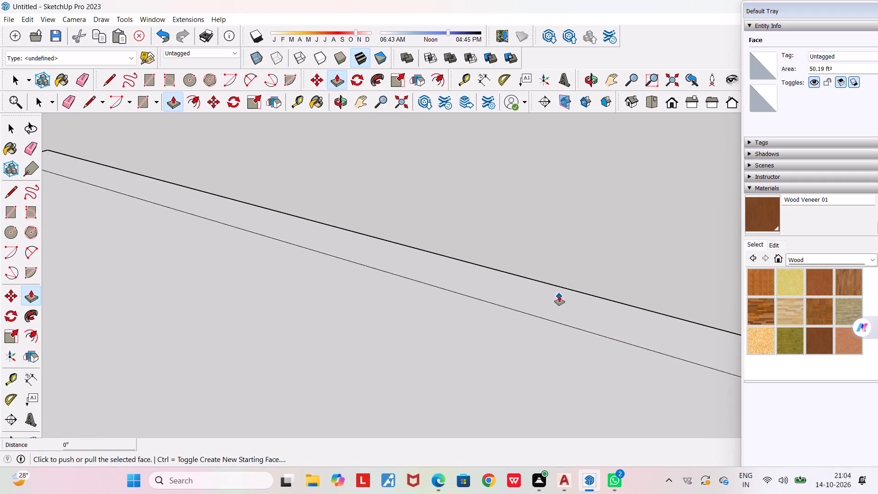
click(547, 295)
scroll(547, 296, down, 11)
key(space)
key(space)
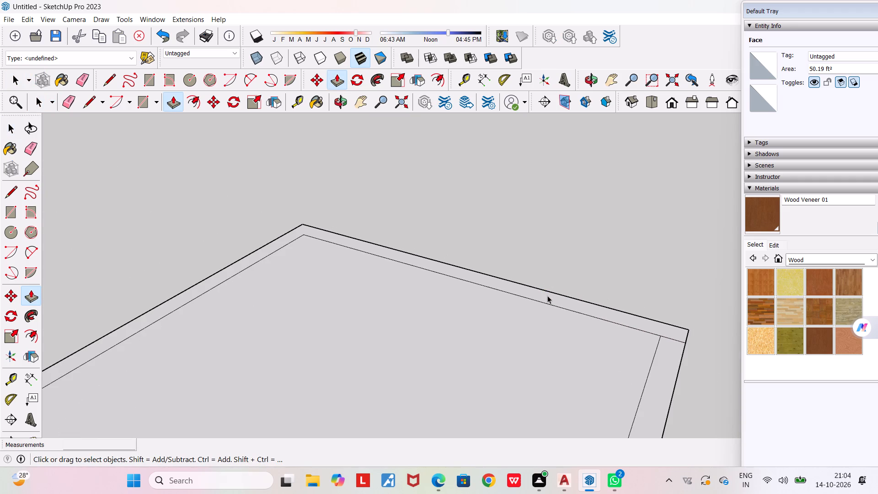
Push/Pull the L-shaped border strip along two sides of the ground rectangle up about 10' 10 9/16" to form walls.
click(550, 299)
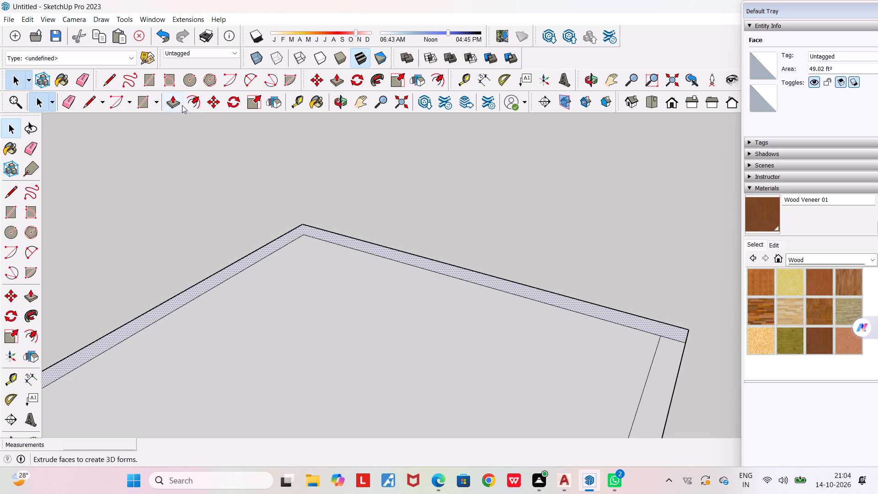
click(182, 105)
click(459, 265)
scroll(450, 216, down, 6)
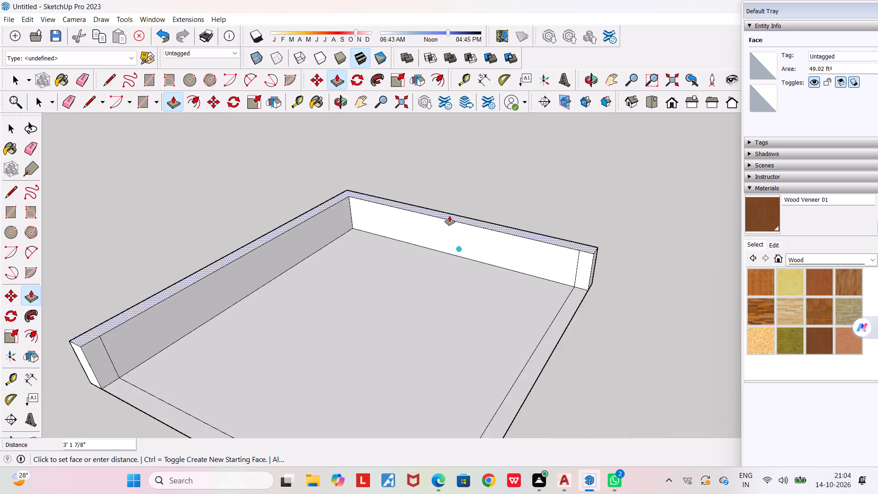
scroll(450, 216, down, 3)
click(428, 154)
Draw a window rectangle of about 6' 9 1/8" by 3' 5 11/16" on the inner face of the new wall nearest the house.
middle_drag(481, 265, 400, 235)
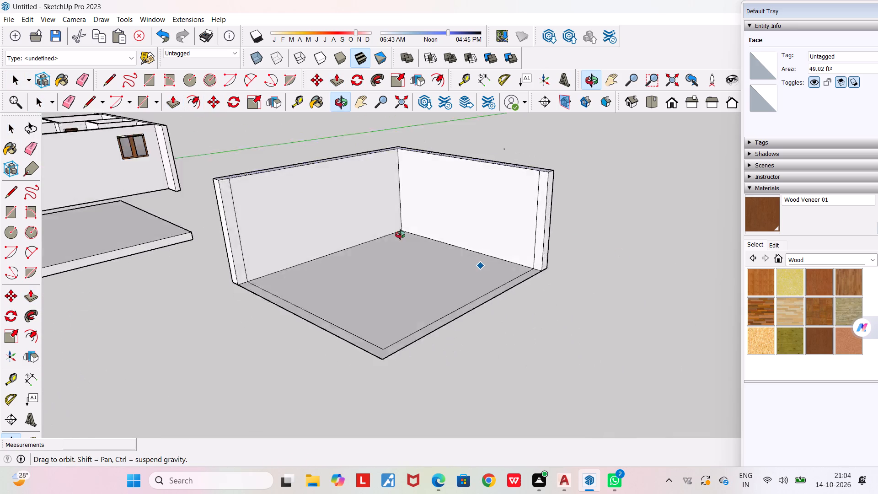
middle_drag(400, 235, 374, 235)
scroll(284, 194, up, 4)
middle_drag(329, 263, 347, 273)
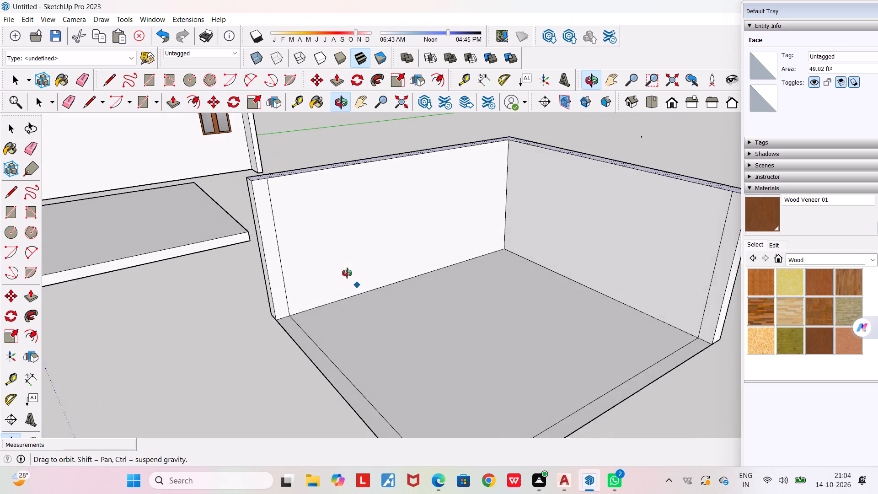
middle_drag(347, 273, 352, 274)
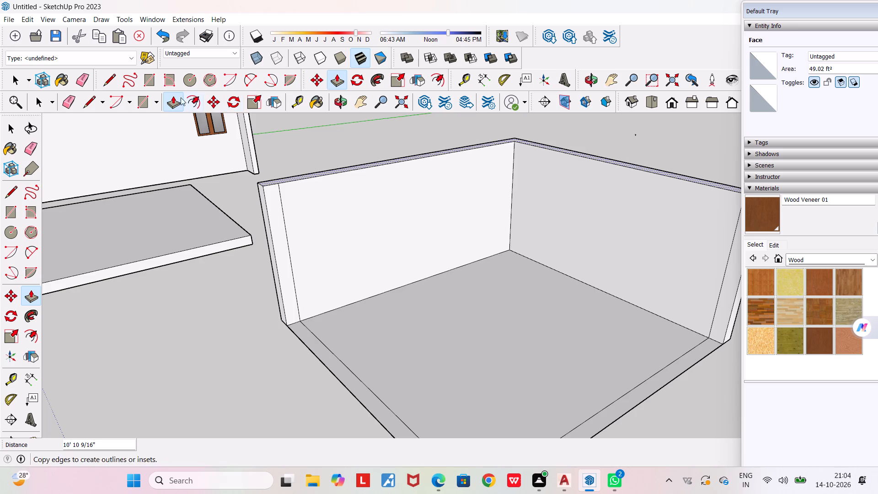
click(150, 81)
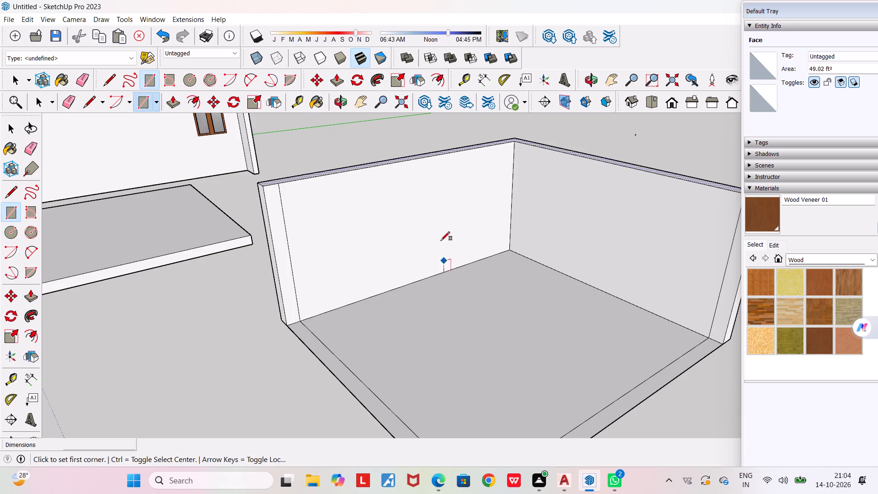
click(369, 193)
click(440, 217)
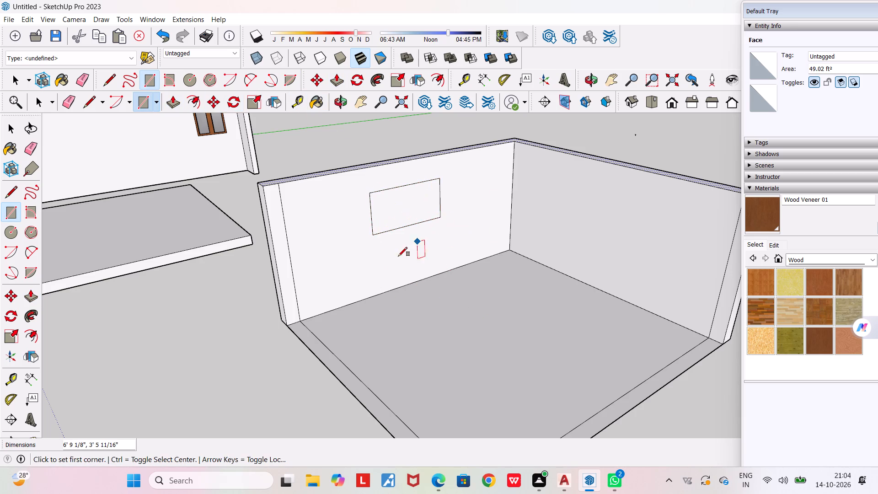
middle_drag(396, 251, 436, 263)
key(space)
key(space)
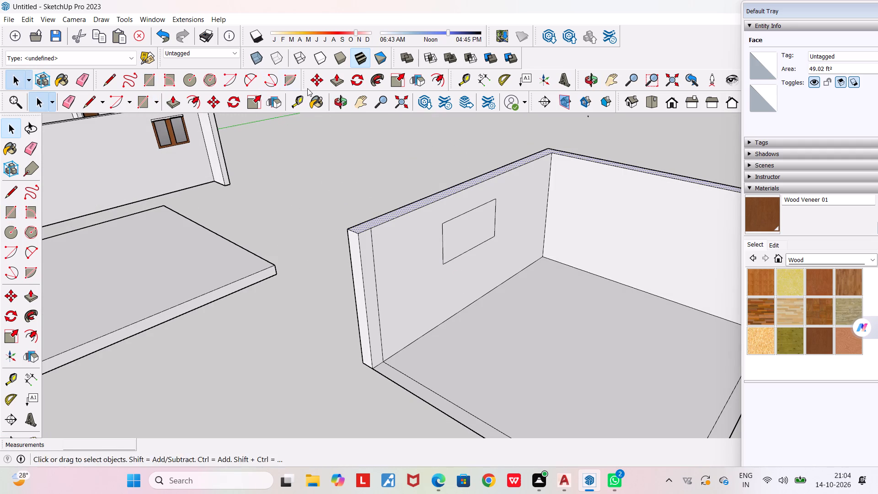
Push/Pull the window rectangle about 1' 11/16" through to the wall's outer face to cut an opening.
click(339, 81)
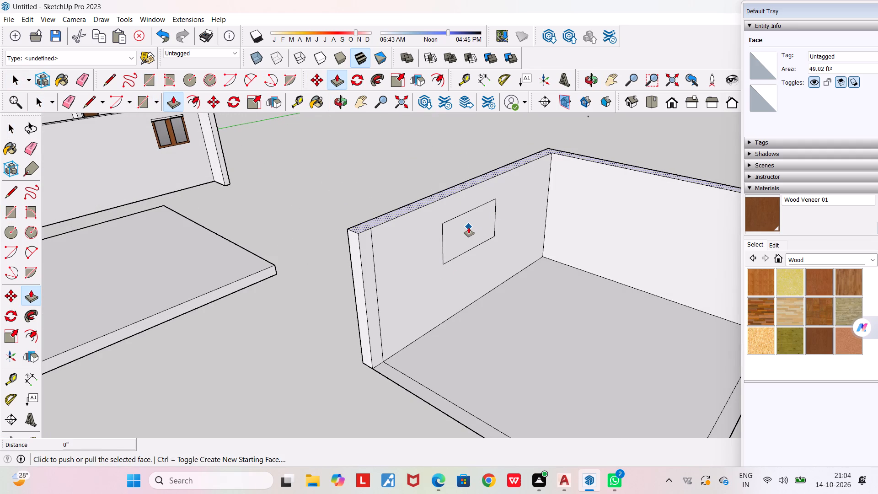
key(space)
key(space)
click(468, 235)
click(331, 83)
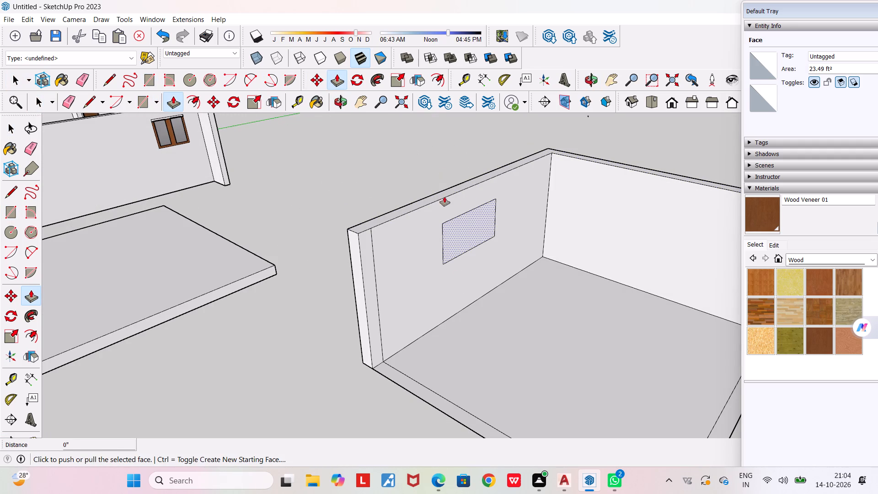
click(466, 236)
middle_drag(371, 173, 595, 196)
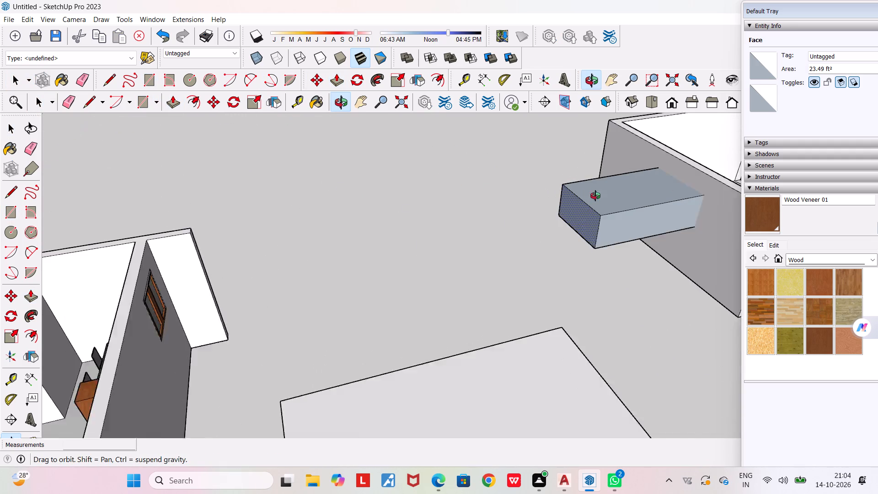
middle_drag(595, 196, 603, 196)
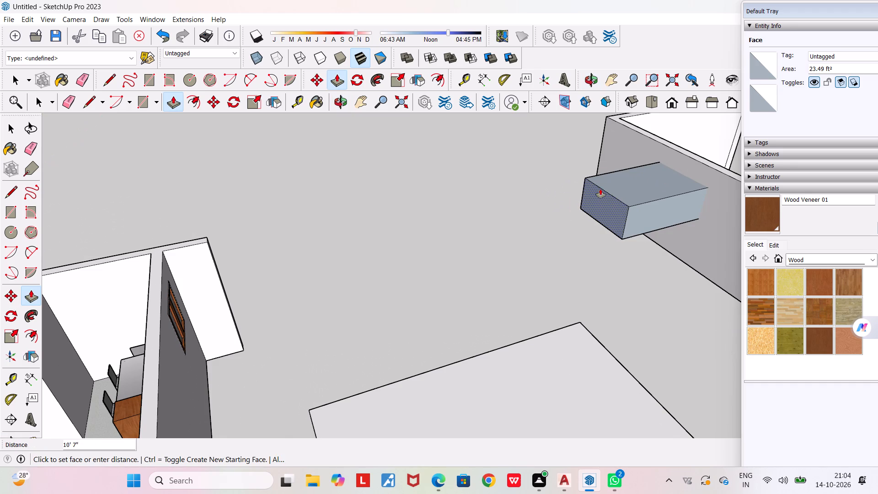
click(610, 138)
Examine the new window opening, the two-walled structure, the slab and the furnished house from inside, from the side and from above.
middle_drag(659, 220, 346, 163)
scroll(346, 163, down, 8)
scroll(459, 258, up, 10)
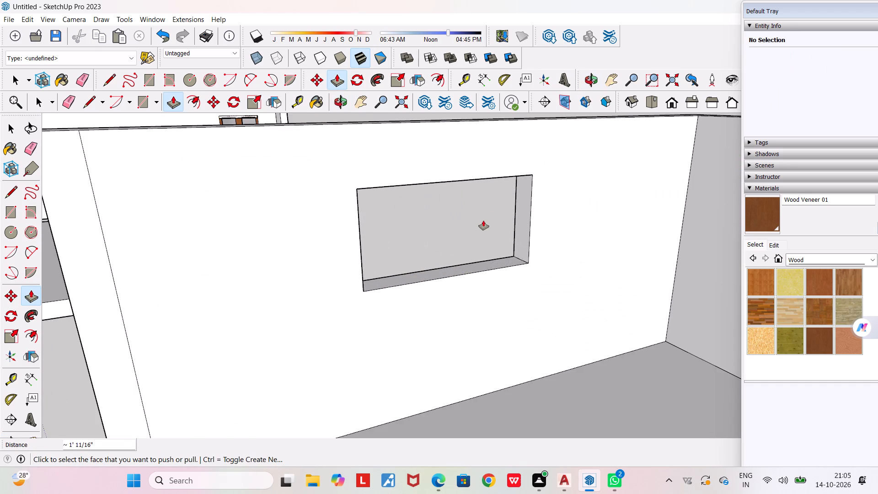
scroll(483, 220, down, 3)
middle_drag(443, 256, 513, 248)
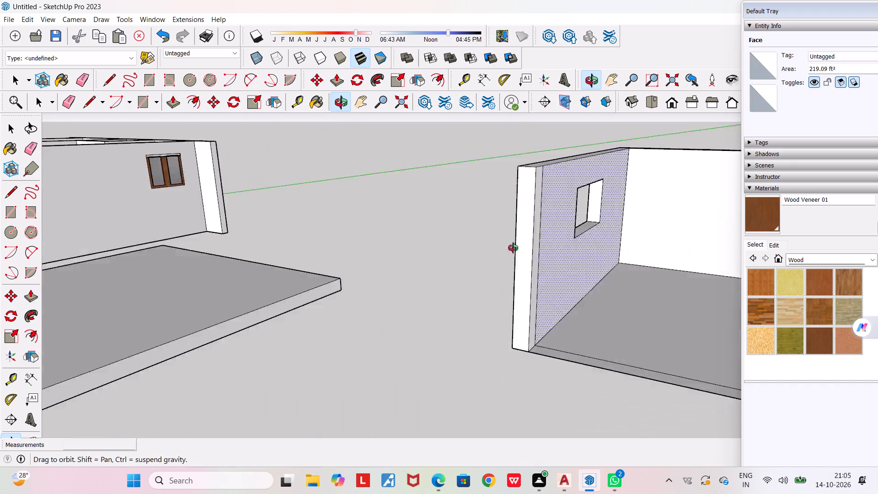
middle_drag(513, 248, 413, 249)
scroll(413, 249, down, 5)
middle_drag(426, 291, 510, 328)
scroll(510, 328, down, 4)
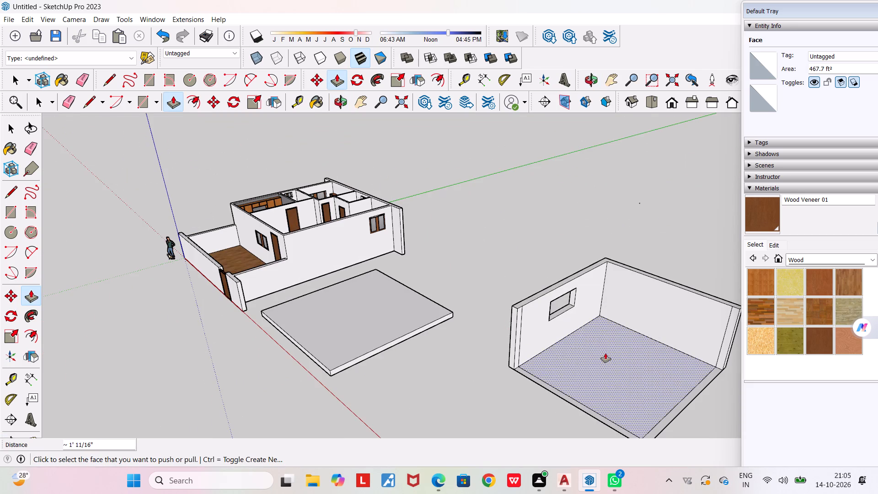
middle_drag(604, 350, 503, 326)
scroll(503, 326, down, 3)
middle_drag(501, 403, 613, 427)
scroll(616, 429, down, 2)
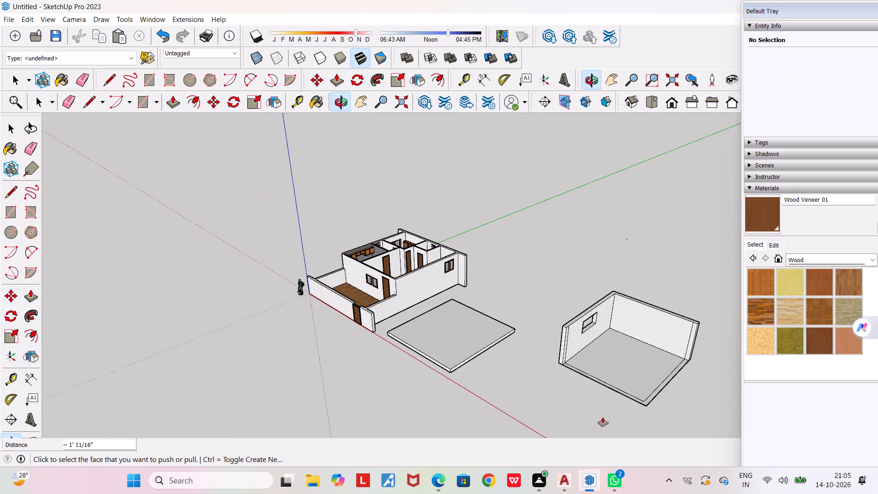
middle_drag(568, 396, 395, 370)
scroll(396, 370, up, 3)
middle_drag(396, 371, 574, 430)
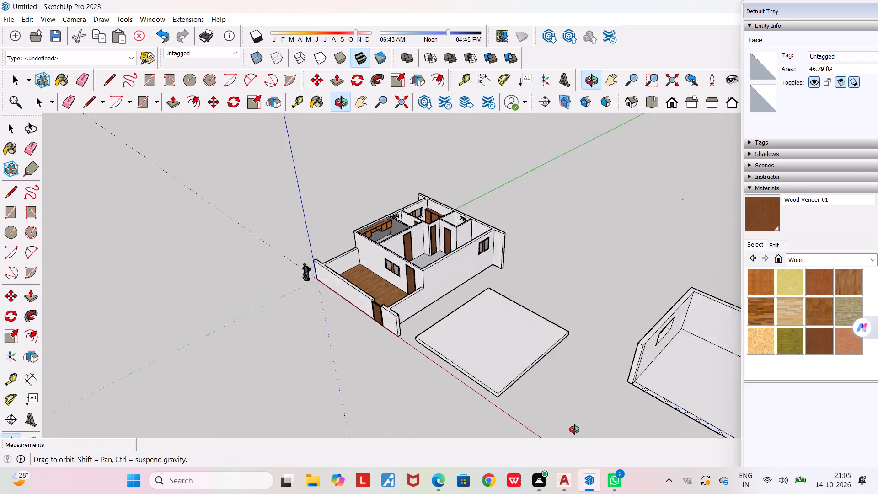
middle_drag(574, 430, 581, 426)
scroll(581, 427, down, 8)
scroll(719, 406, up, 7)
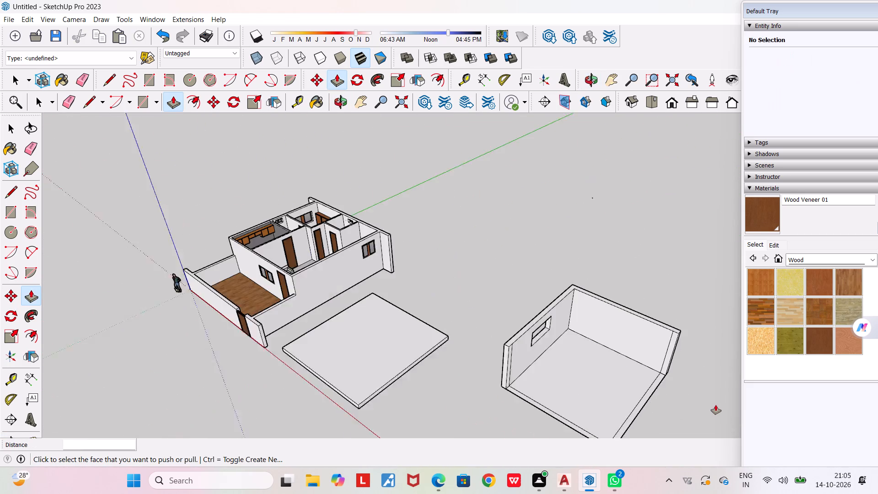
scroll(716, 405, up, 5)
middle_drag(685, 421, 600, 345)
scroll(600, 345, down, 2)
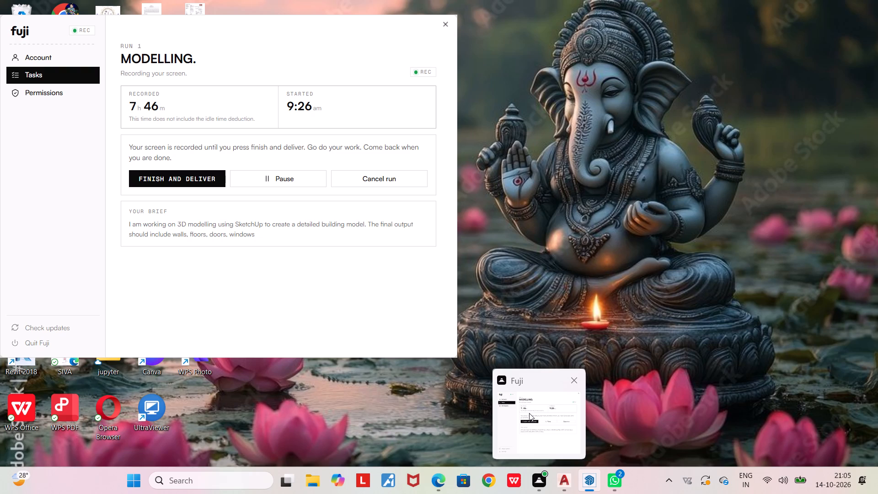
scroll(464, 343, up, 2)
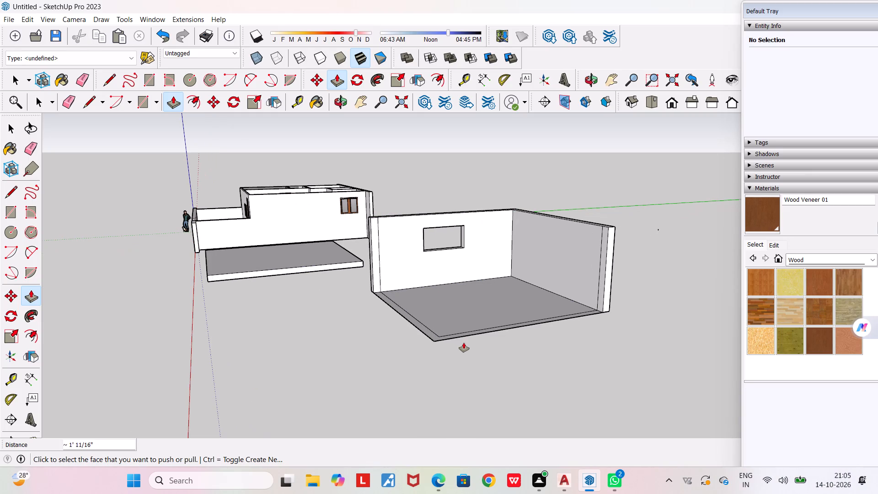
scroll(464, 342, down, 2)
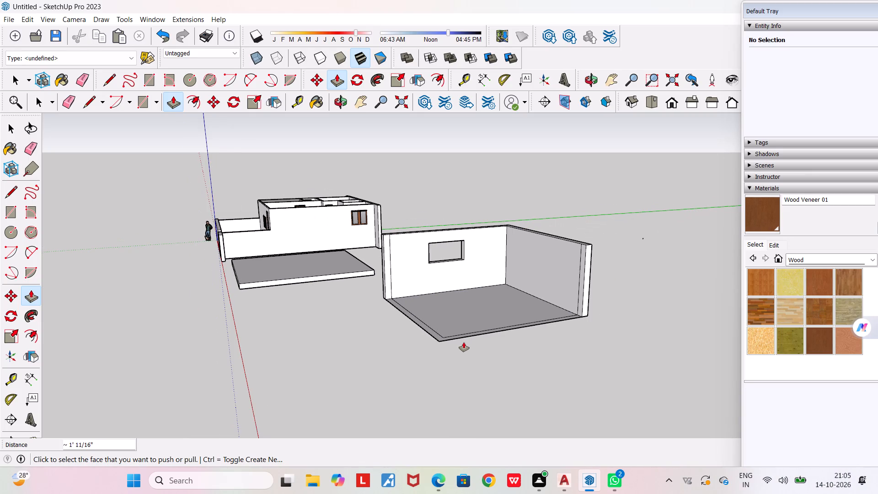
scroll(464, 342, down, 5)
middle_drag(362, 343, 540, 444)
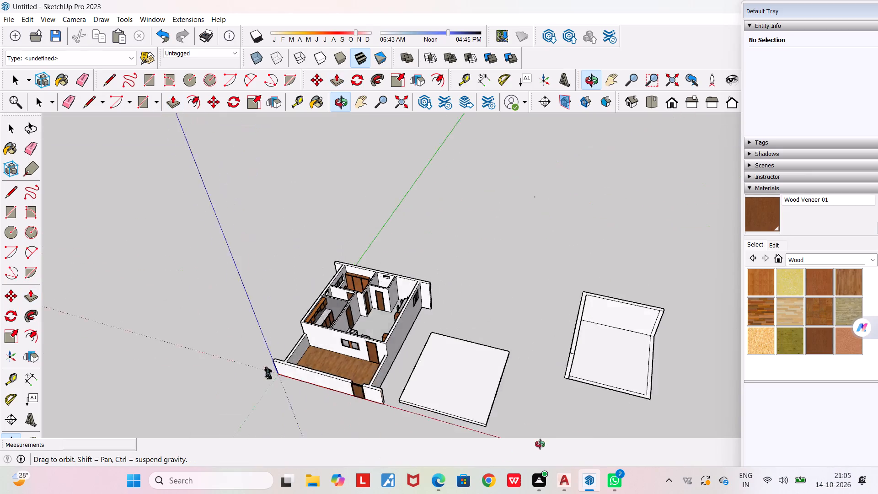
middle_drag(540, 444, 559, 435)
scroll(397, 311, up, 4)
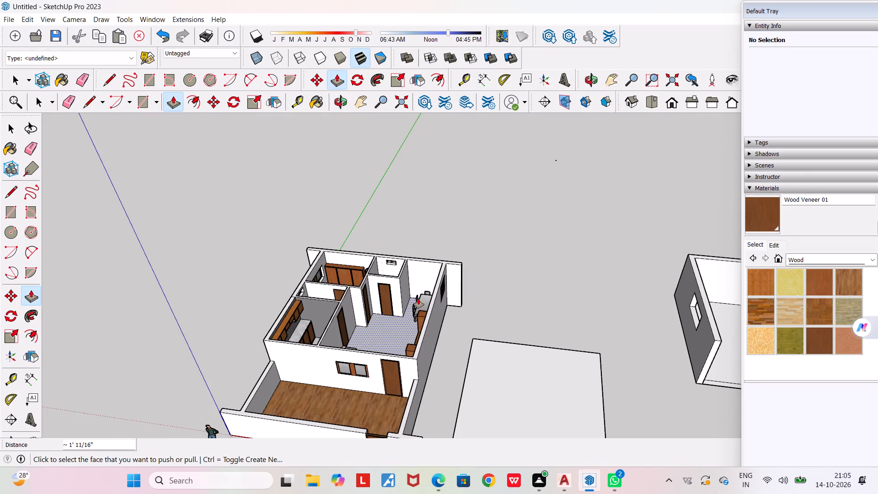
key(space)
key(space)
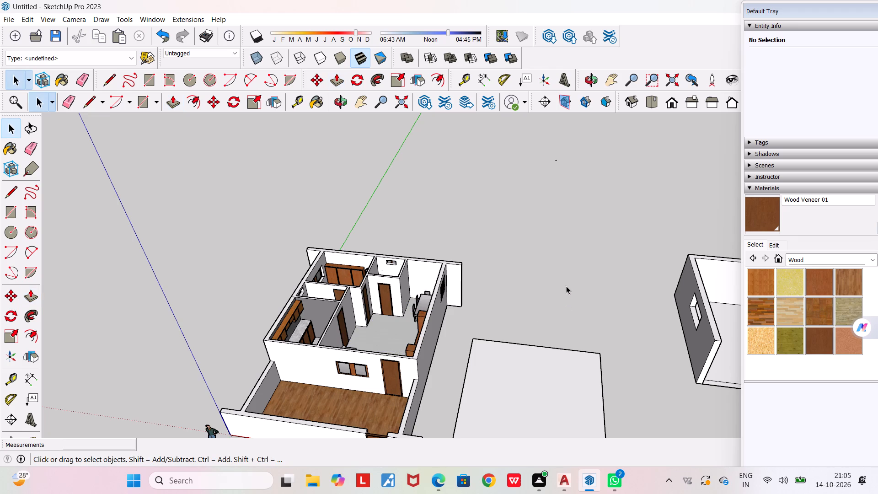
scroll(566, 281, up, 1)
scroll(566, 280, down, 5)
scroll(580, 317, up, 1)
middle_drag(580, 317, 557, 302)
scroll(557, 303, down, 7)
middle_drag(559, 331, 578, 334)
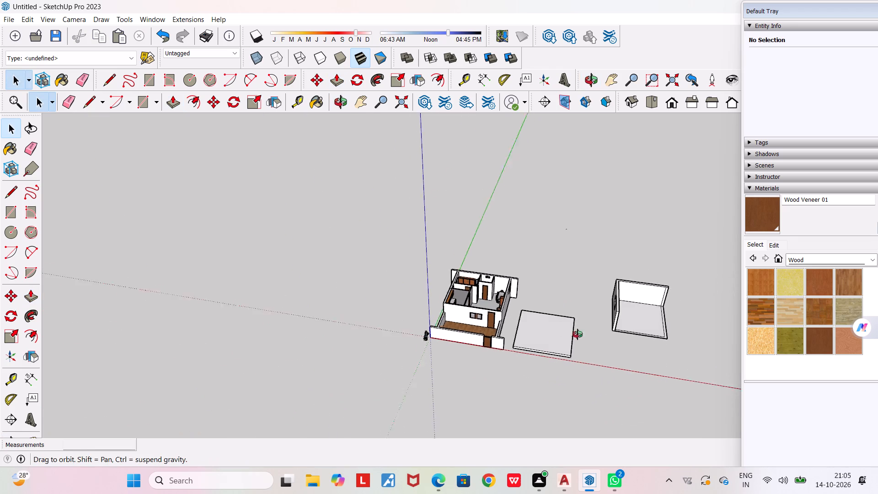
middle_drag(578, 334, 610, 344)
Draw a small rectangle on the open ground beyond the flat slab, between the house and the two-walled structure.
scroll(563, 236, up, 4)
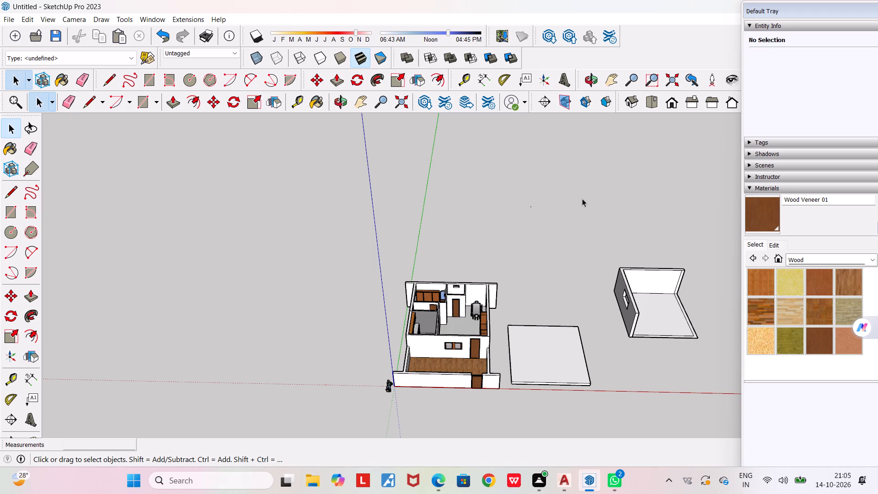
scroll(553, 285, up, 7)
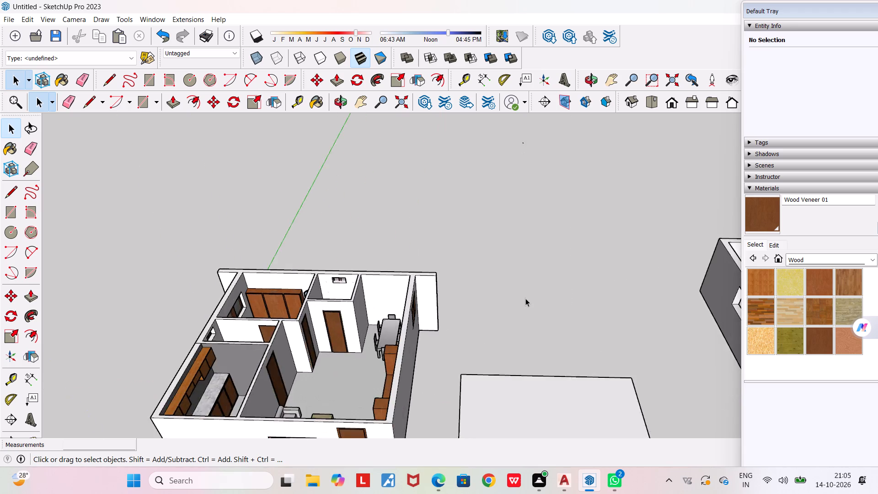
scroll(525, 298, up, 4)
middle_drag(540, 312, 559, 340)
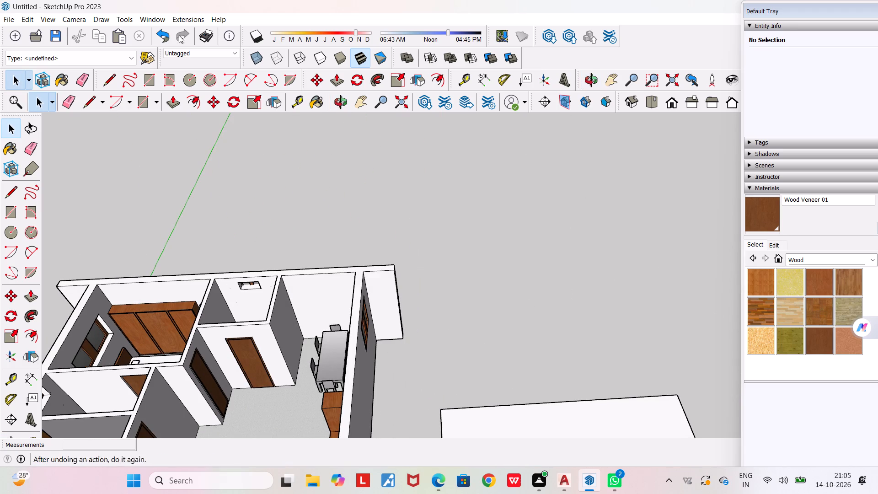
click(145, 104)
click(523, 279)
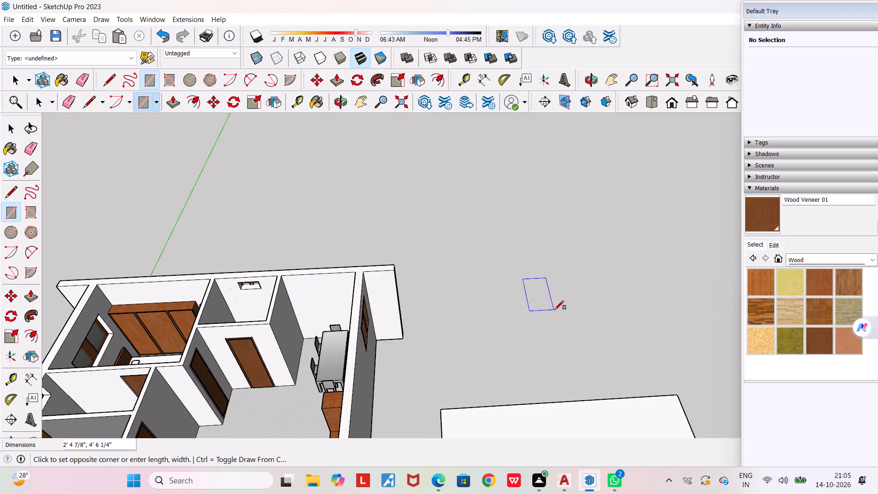
click(558, 303)
key(space)
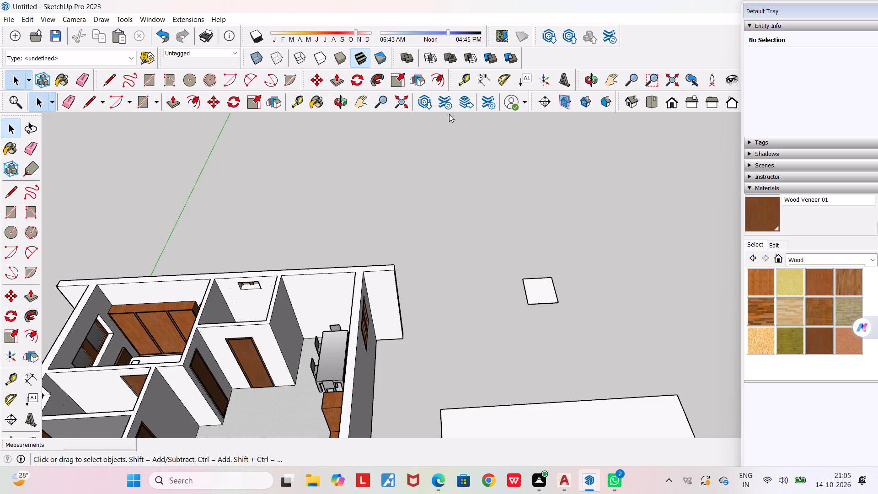
Push/Pull the small ground rectangle up about 3' 10" to form a box.
click(337, 83)
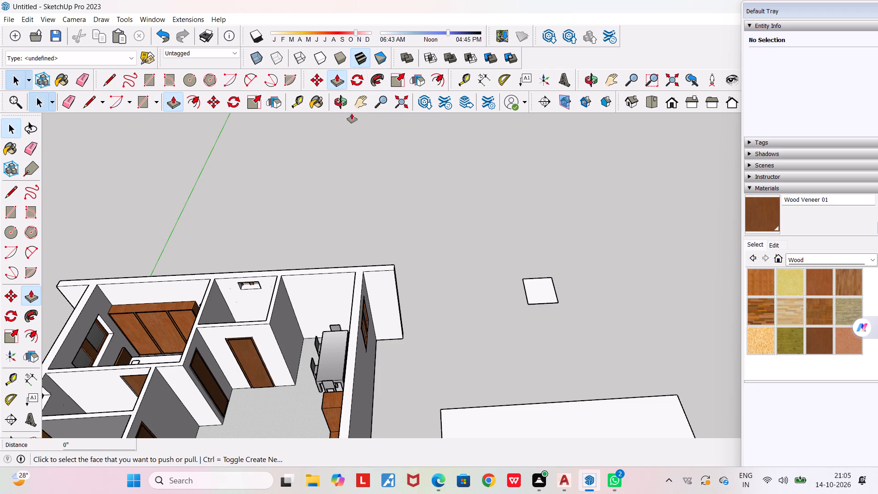
click(536, 285)
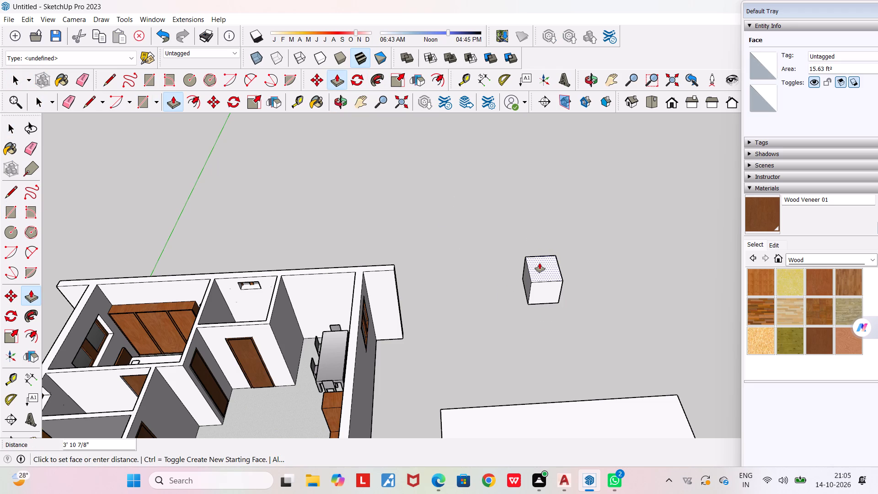
click(540, 263)
middle_drag(537, 293, 439, 246)
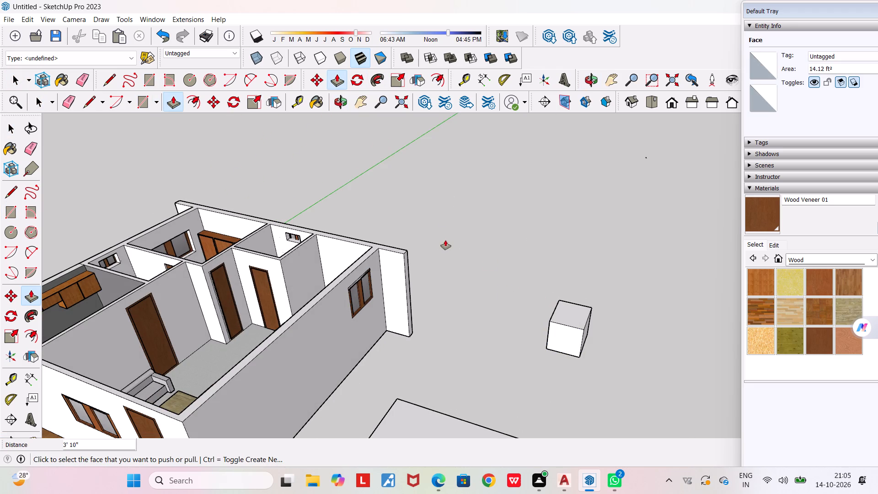
key(space)
key(space)
Place vertical guides on one side face of the box, about 4 1/2" and 5 11/16" in from its two vertical edges.
scroll(543, 344, up, 4)
middle_drag(553, 345, 507, 277)
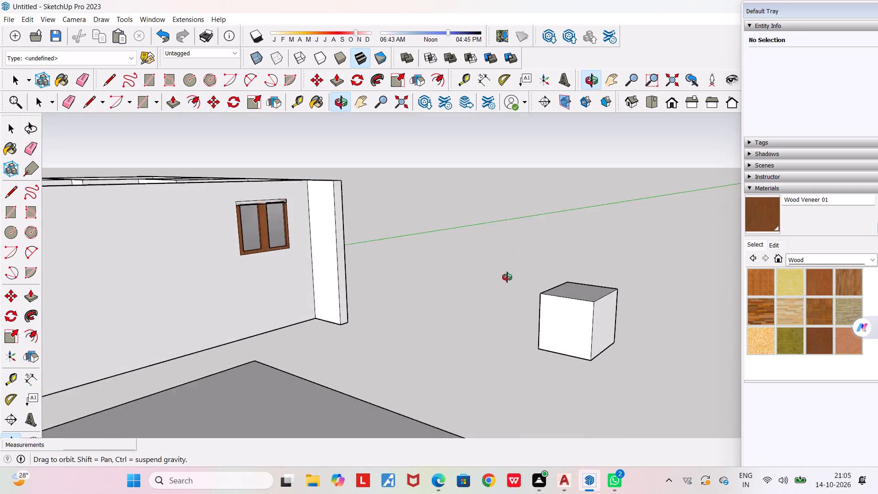
middle_drag(507, 277, 607, 348)
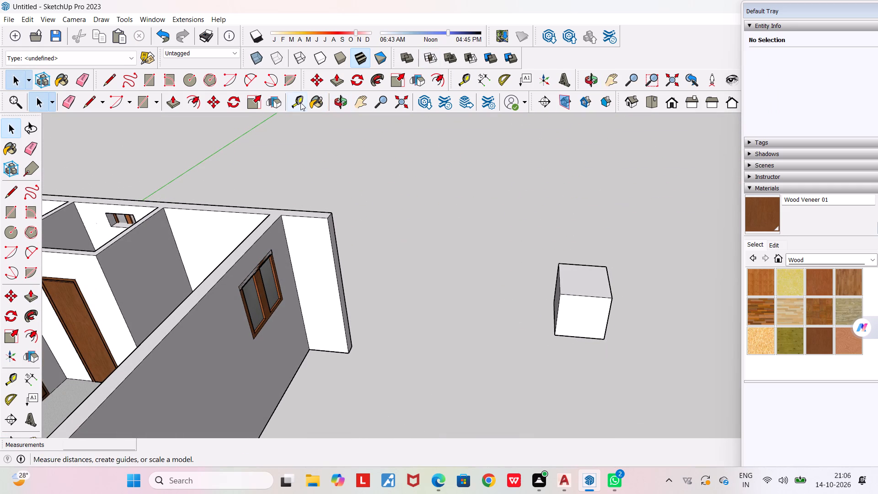
click(300, 102)
scroll(619, 347, up, 3)
scroll(595, 304, up, 2)
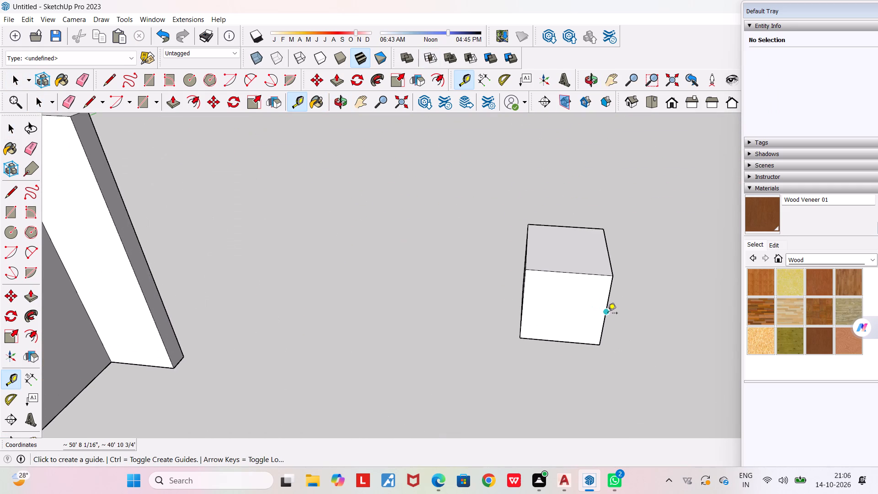
click(608, 314)
click(597, 313)
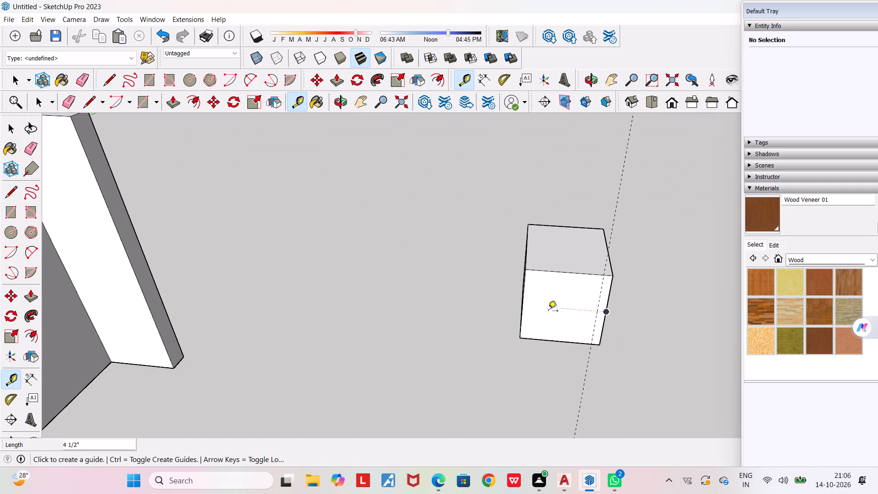
click(524, 301)
click(533, 307)
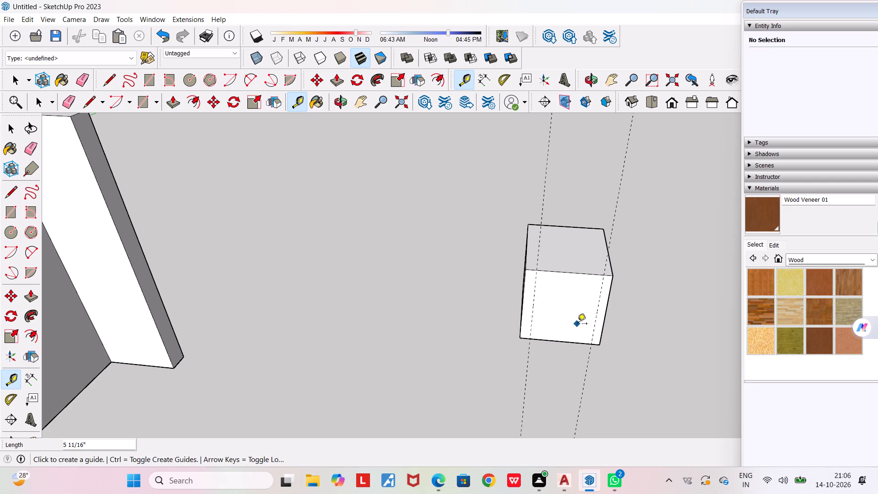
Place vertical guides just inside both vertical edges of the box's adjacent side face, the far one about 4 9/16" in.
middle_drag(577, 324, 391, 294)
scroll(520, 379, up, 3)
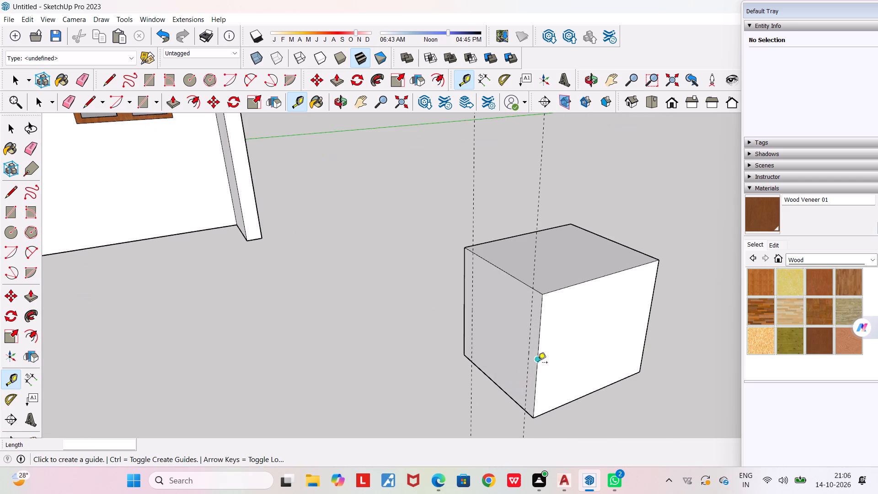
click(537, 360)
click(549, 360)
middle_drag(578, 351, 510, 351)
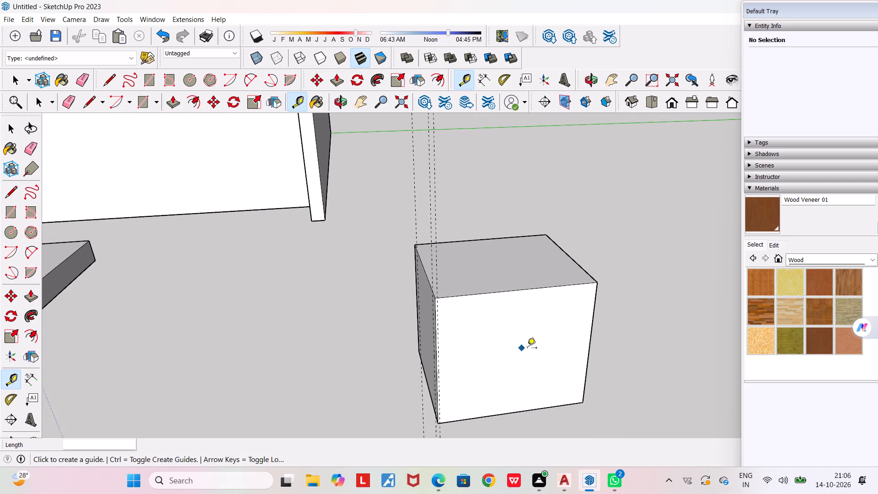
click(589, 347)
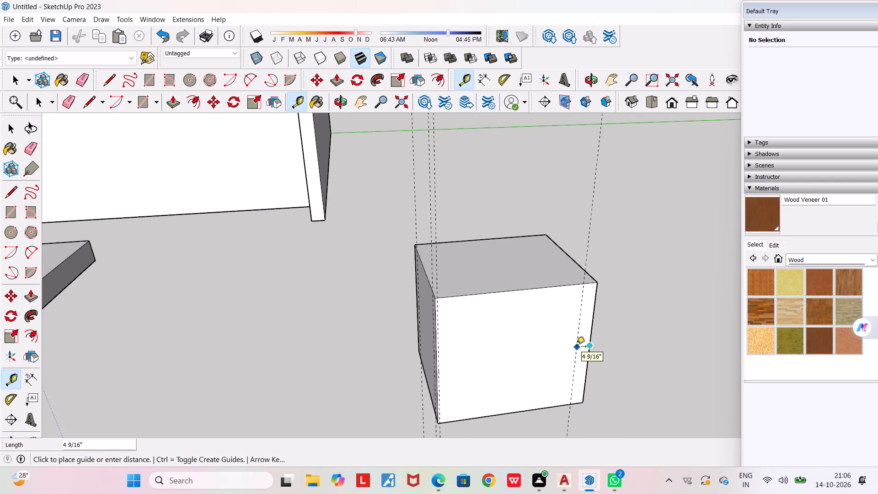
click(577, 347)
Place vertical guides on the box's third side face, about 6 5/16" and 7 9/16" in from its vertical edges.
middle_drag(590, 357, 437, 354)
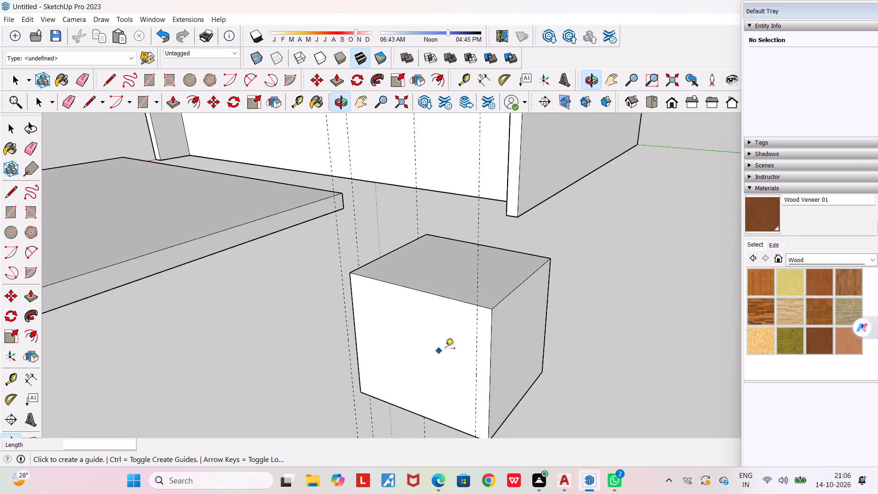
click(493, 368)
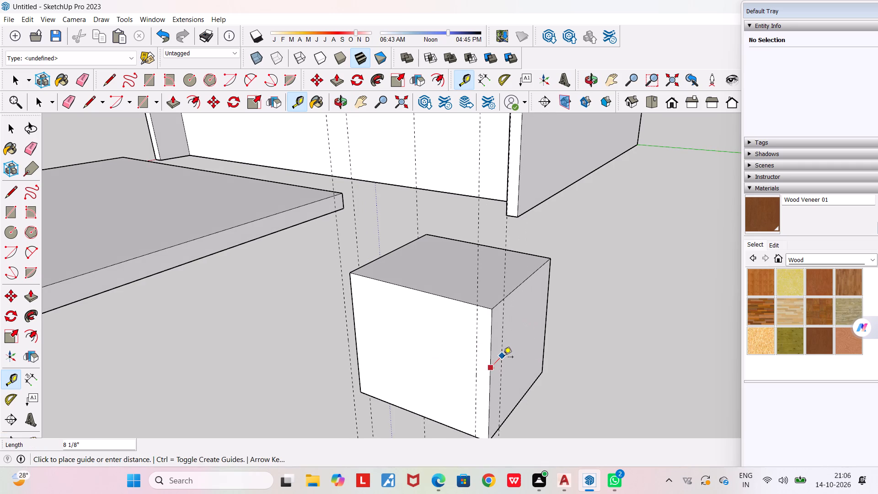
click(500, 358)
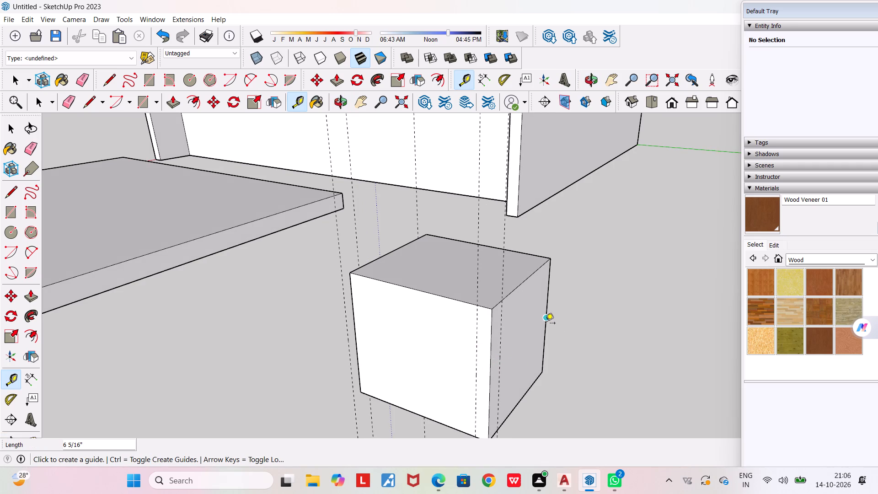
click(546, 324)
click(538, 327)
Place a vertical guide on the box's remaining unmarked side face, about 6 3/16" in from its near vertical edge.
middle_drag(544, 329, 308, 355)
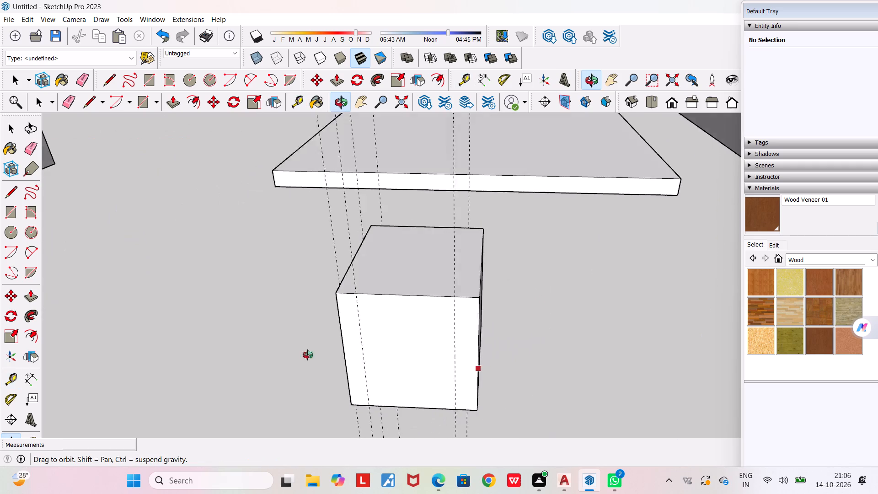
middle_drag(308, 355, 305, 356)
middle_drag(443, 376, 319, 377)
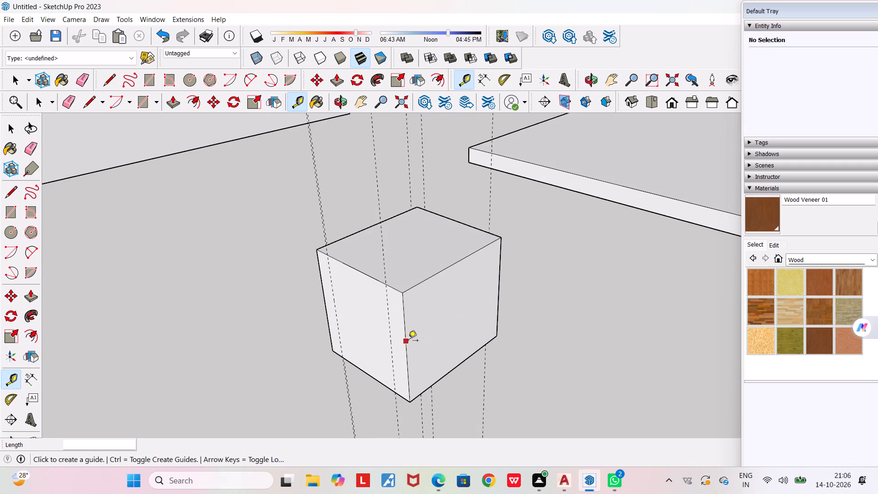
click(406, 340)
click(418, 331)
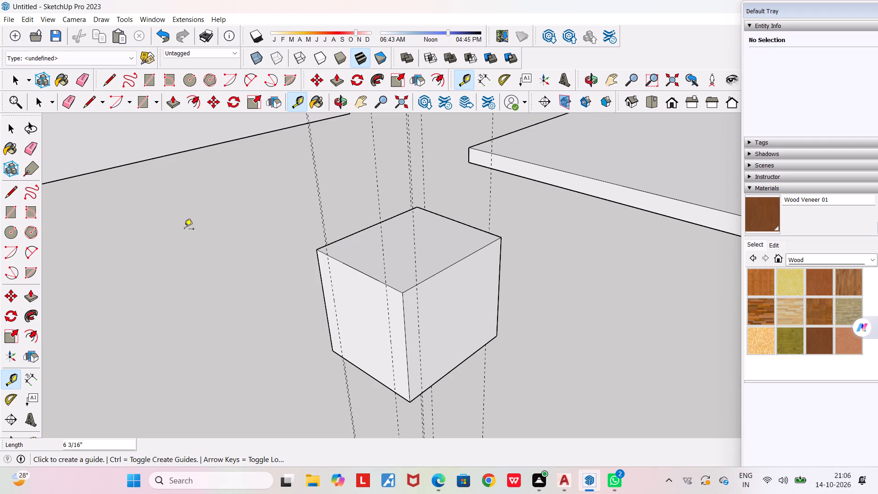
Draw a full-height rectangle strip on that face, from the box's top corner across to the new guide.
key(r)
scroll(367, 260, up, 3)
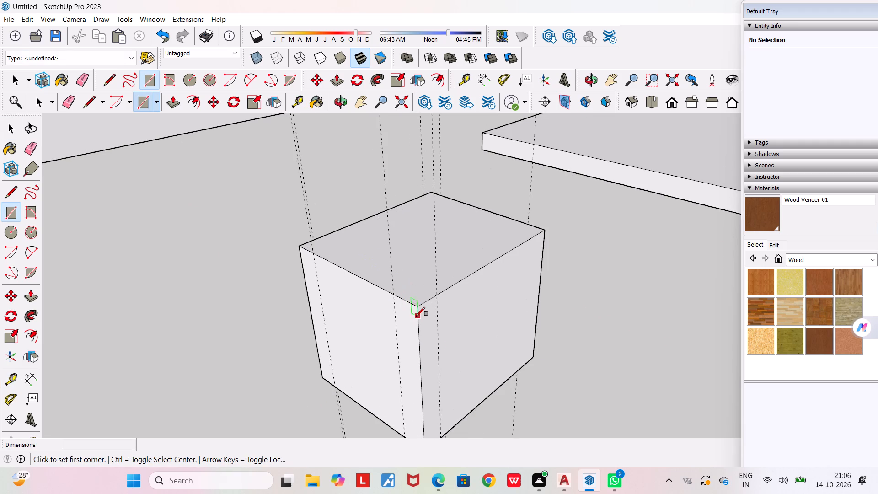
click(418, 309)
middle_drag(446, 409, 413, 339)
scroll(413, 339, up, 1)
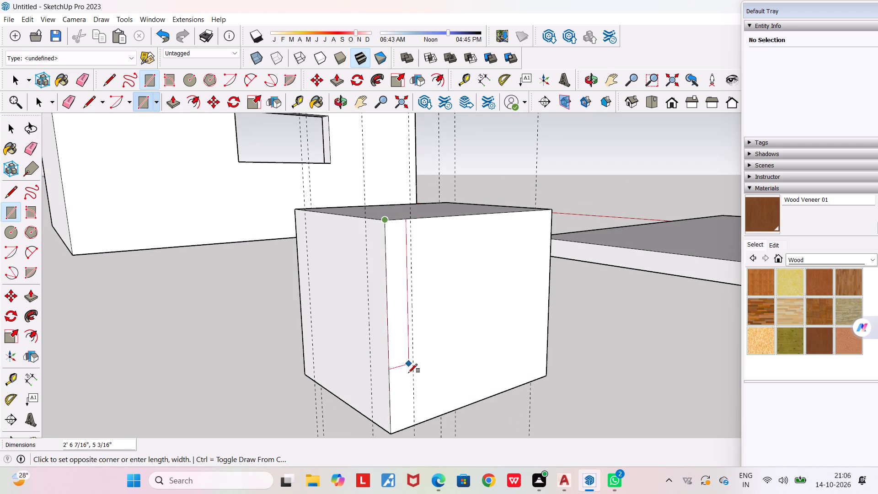
click(415, 429)
Draw full-height rectangle strips about 7 9/16" and 6 5/16" wide between the guides and vertical edges of the third side face.
middle_drag(370, 316, 533, 336)
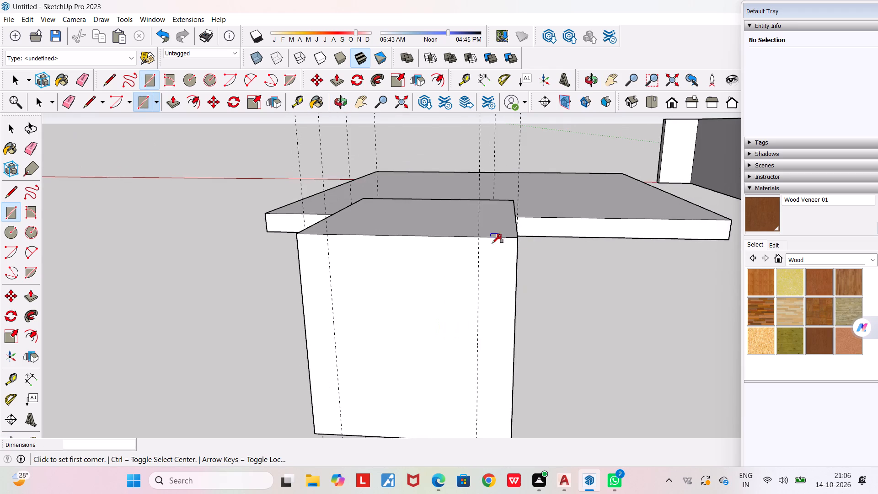
click(479, 239)
scroll(508, 362, down, 4)
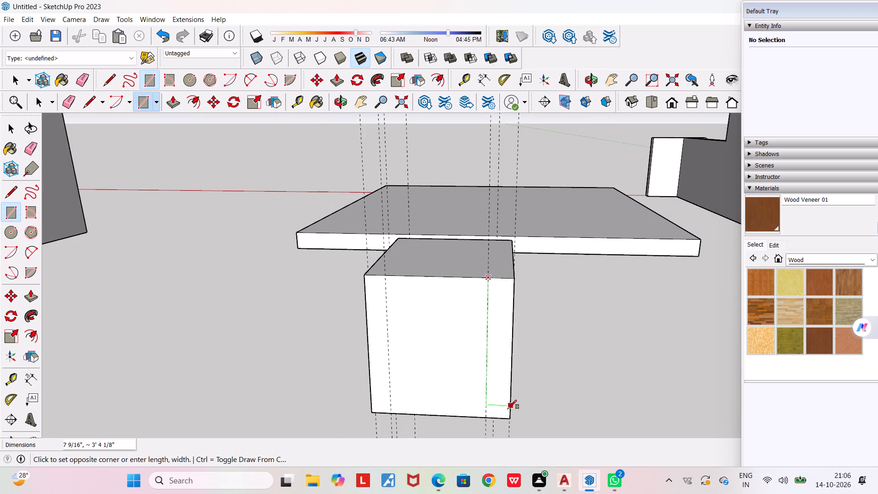
click(509, 419)
click(366, 277)
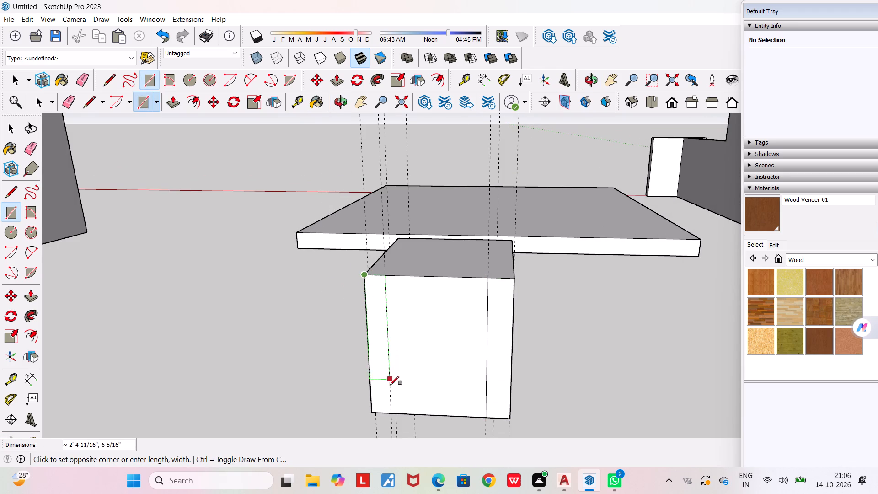
click(393, 413)
Draw a rectangle strip 3' 10" by 4 9/16" from the guide to the vertical edge on the adjacent side face.
middle_drag(376, 371, 632, 378)
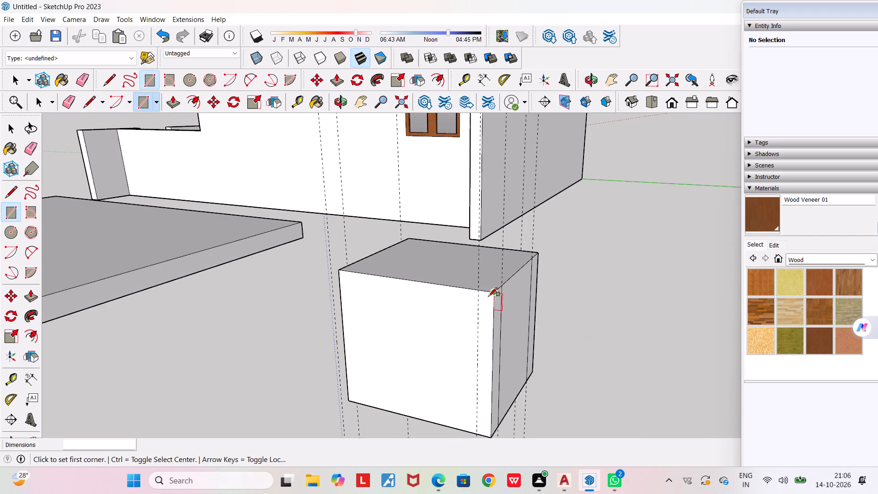
click(477, 295)
click(489, 438)
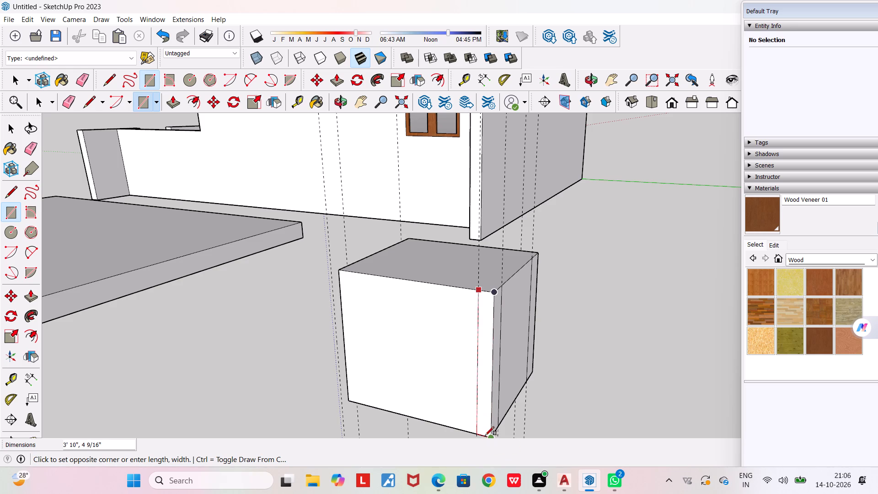
scroll(486, 432, up, 1)
middle_drag(484, 428, 481, 380)
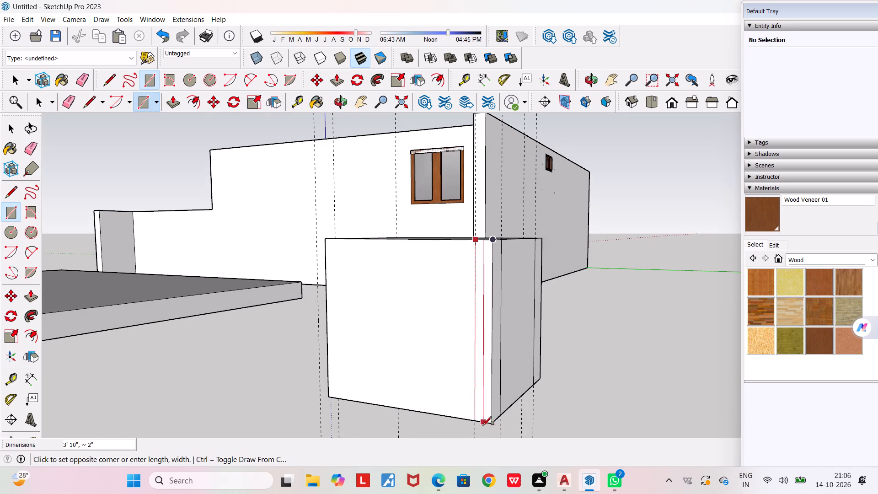
double_click(491, 426)
Examine the box from all sides, checking the drawn strips and the guides that still lack one.
middle_drag(419, 374, 530, 369)
scroll(530, 369, down, 3)
middle_drag(525, 363, 691, 346)
scroll(476, 264, up, 4)
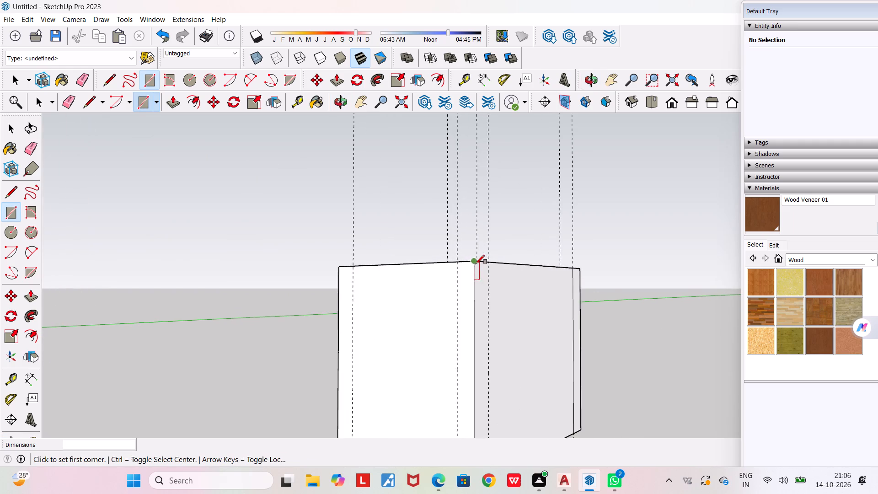
middle_drag(475, 264, 391, 358)
middle_drag(394, 348, 199, 363)
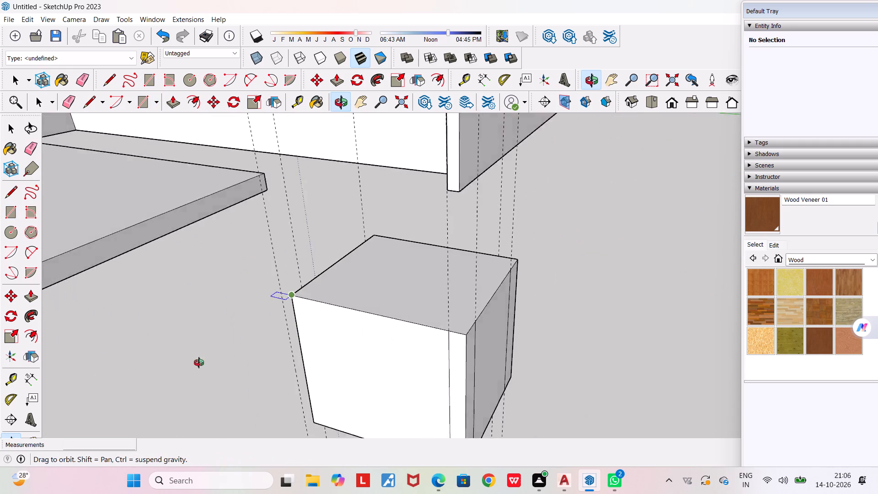
middle_drag(199, 363, 142, 360)
middle_drag(286, 286, 140, 299)
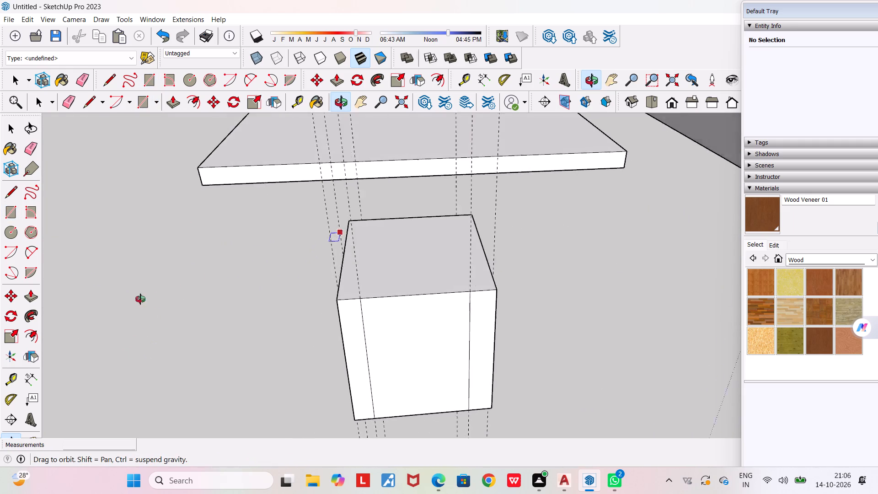
middle_drag(140, 299, 208, 293)
scroll(208, 293, down, 2)
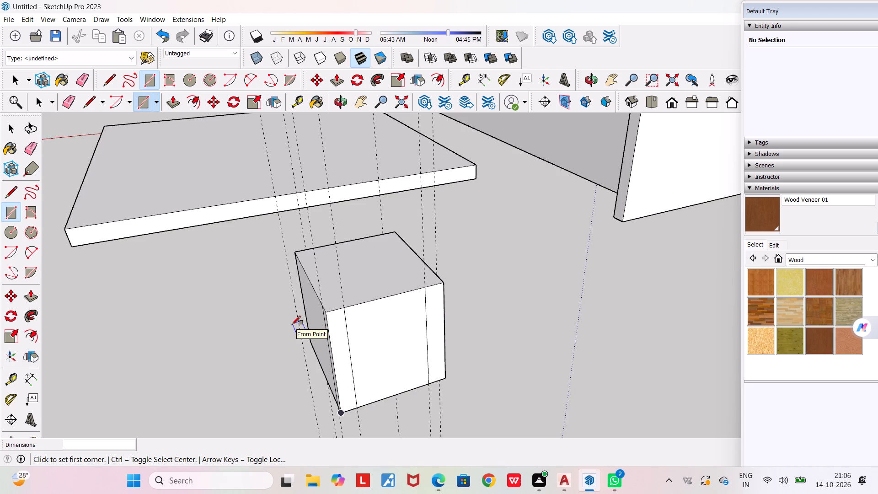
middle_click(289, 384)
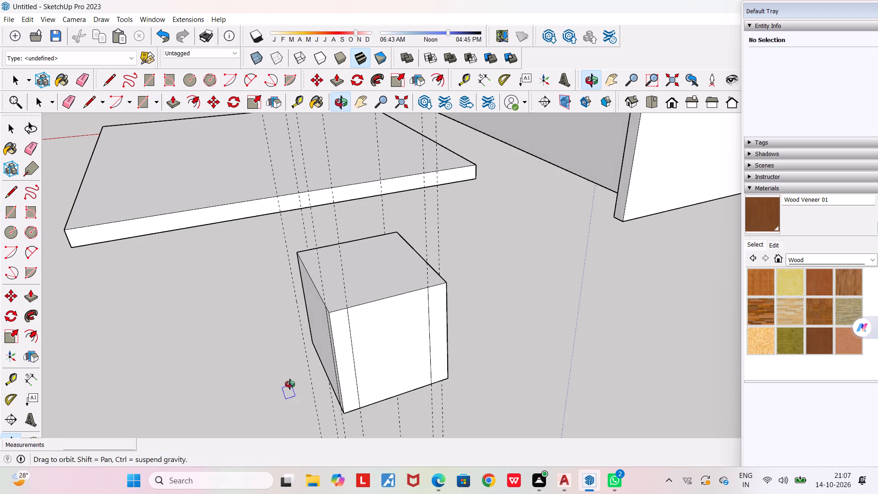
Draw a rectangle strip 3' 10" by 5 11/16" from the box's top corner down to the vertical guide on the side face.
middle_drag(425, 379, 344, 381)
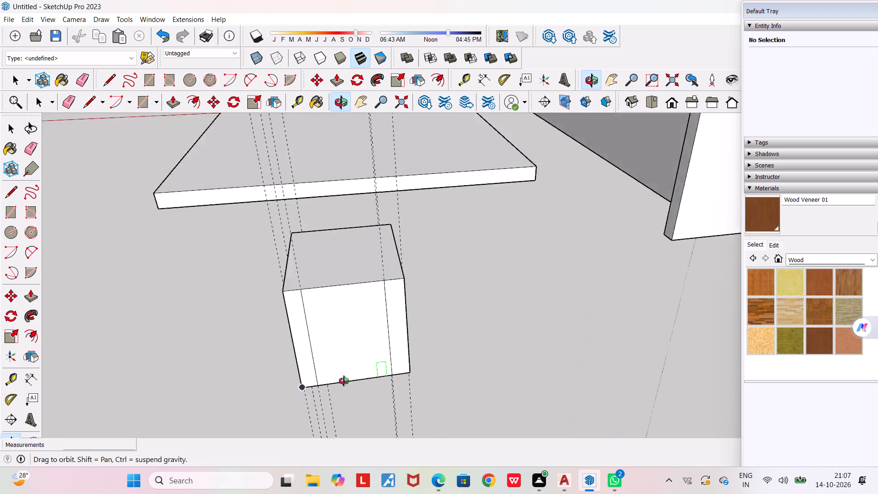
middle_drag(344, 381, 91, 357)
scroll(412, 188, up, 2)
middle_drag(412, 188, 189, 201)
scroll(408, 251, up, 3)
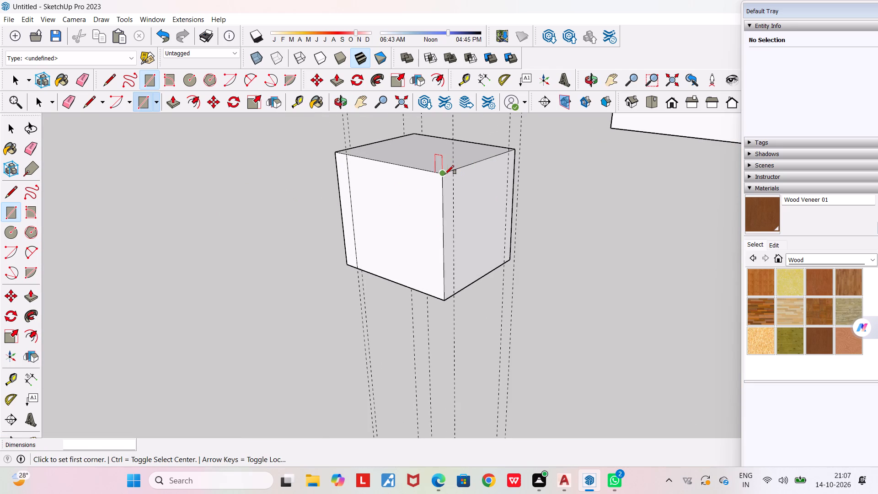
click(445, 174)
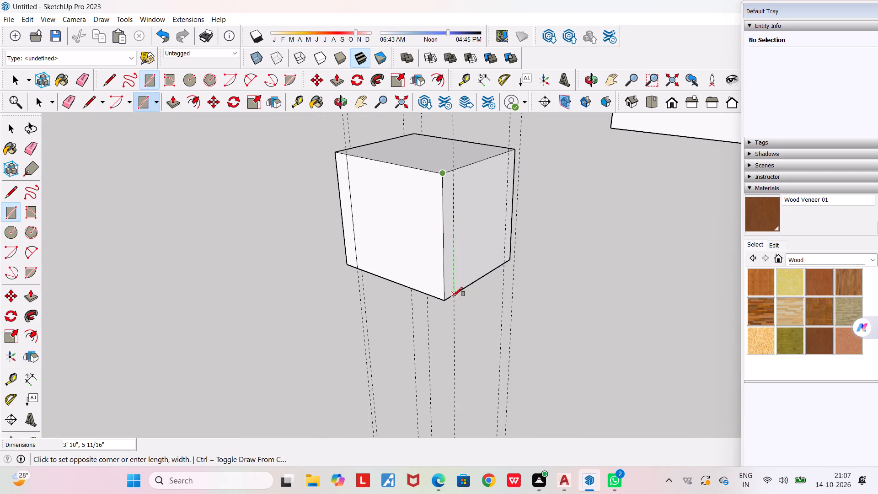
click(454, 296)
Draw a full-height rectangle strip about 4 1/2" wide between the guide and the vertical edge of the adjacent side face.
middle_drag(478, 258, 318, 265)
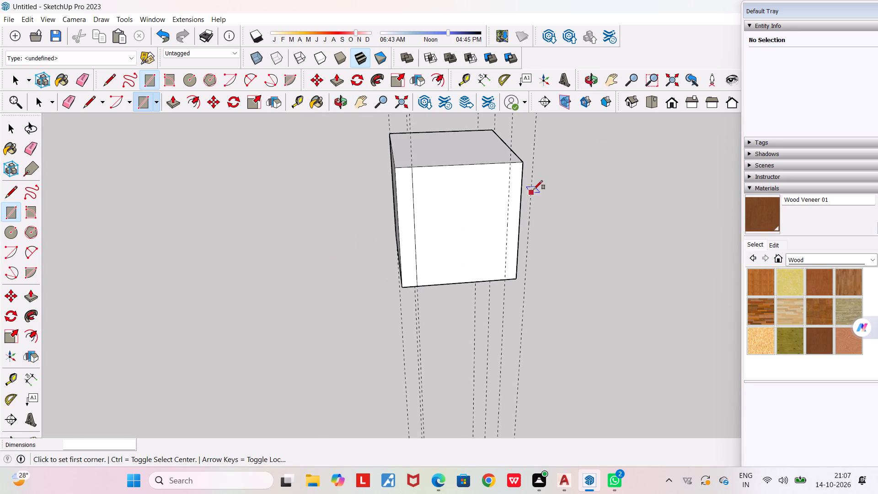
scroll(532, 185, up, 4)
click(493, 146)
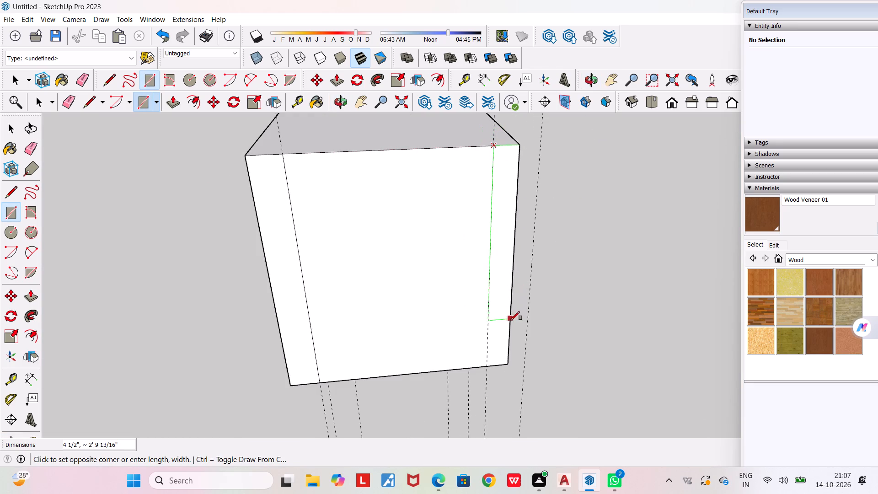
click(513, 361)
Erase all the vertical guides around the box.
middle_drag(511, 338, 395, 338)
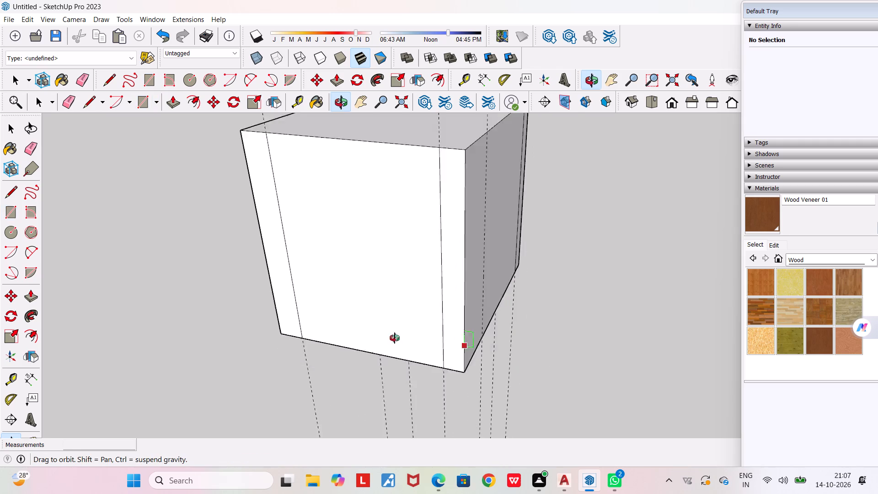
middle_drag(395, 338, 311, 329)
key(space)
key(space)
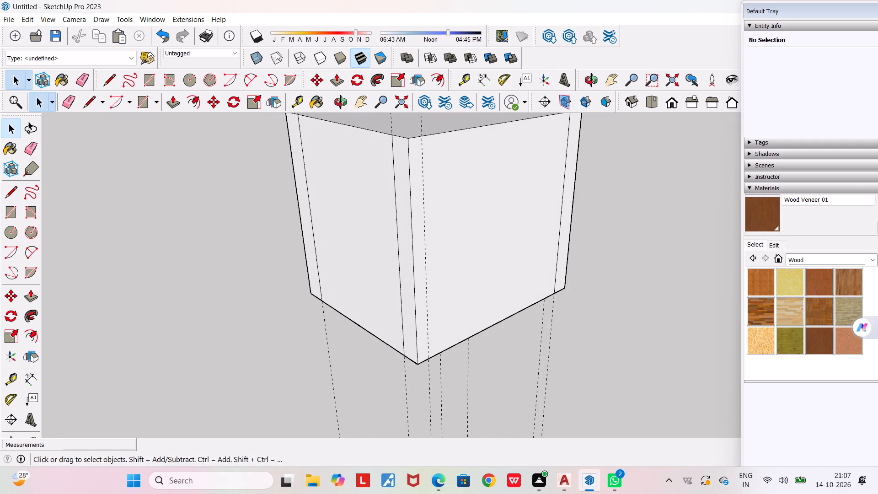
key(e)
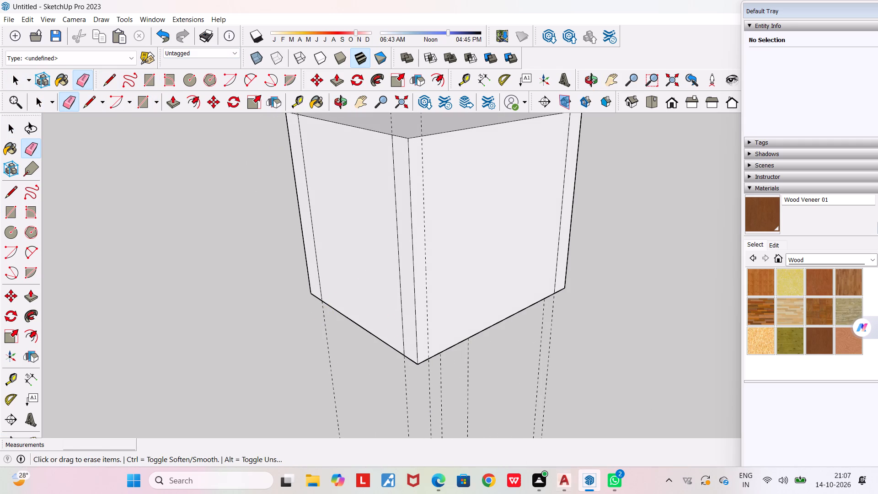
drag(382, 401, 616, 364)
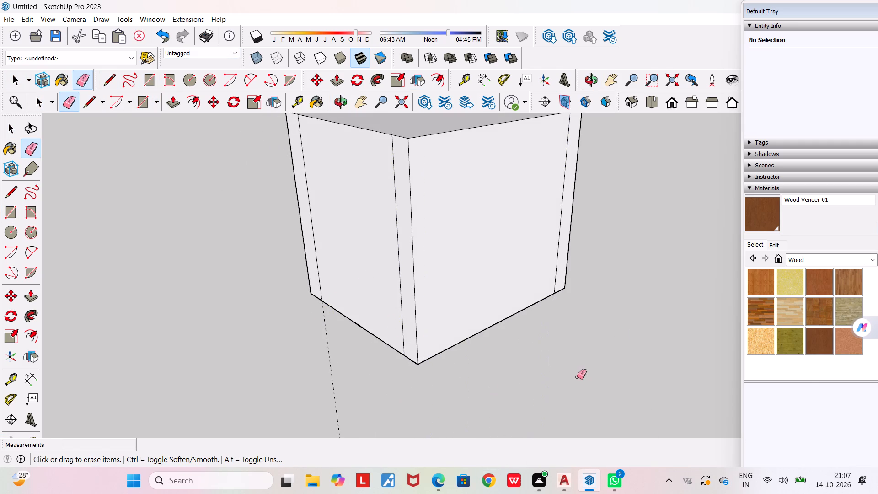
drag(320, 352, 355, 369)
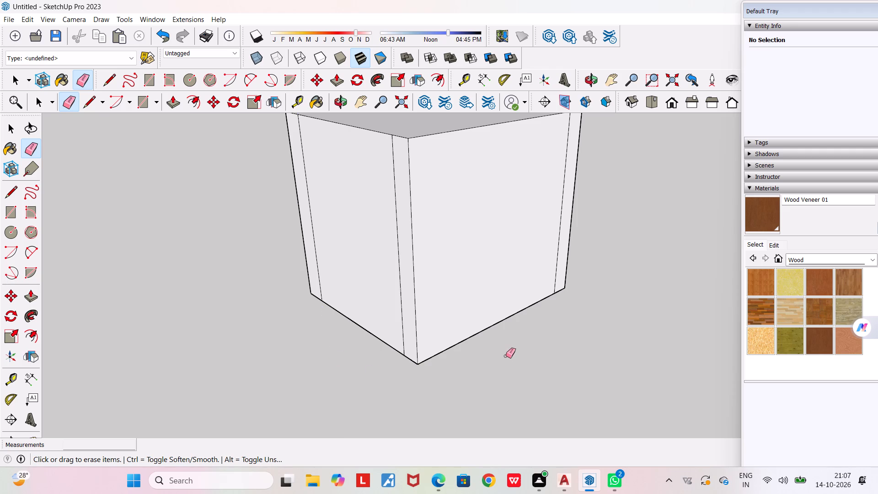
key(space)
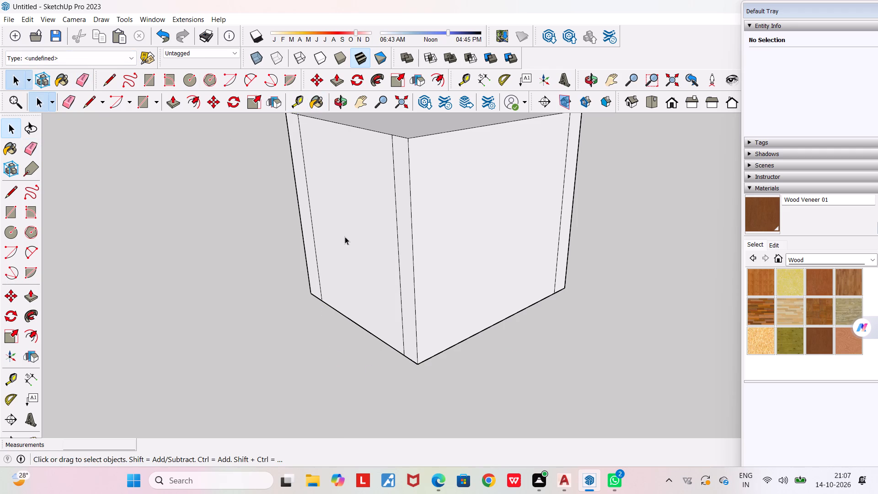
Place a vertical guide 4" from the box's corner edge and draw a full-height rectangle strip from the corner to it.
key(t)
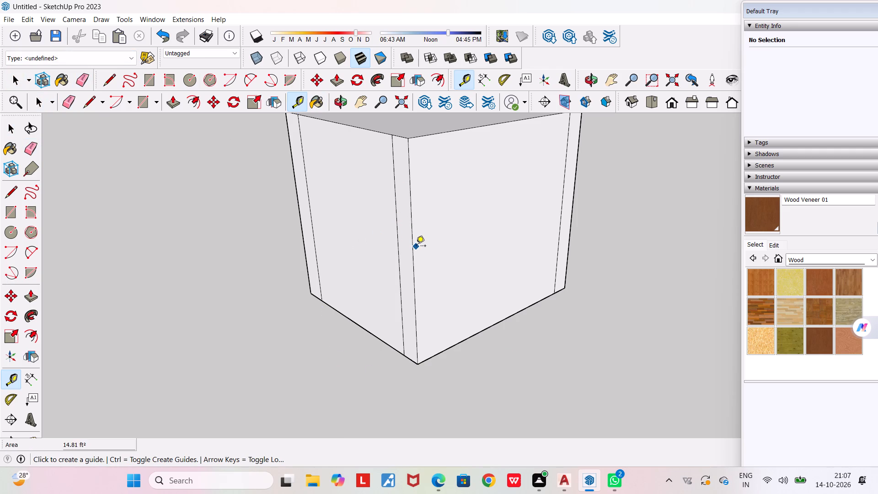
click(415, 246)
click(430, 244)
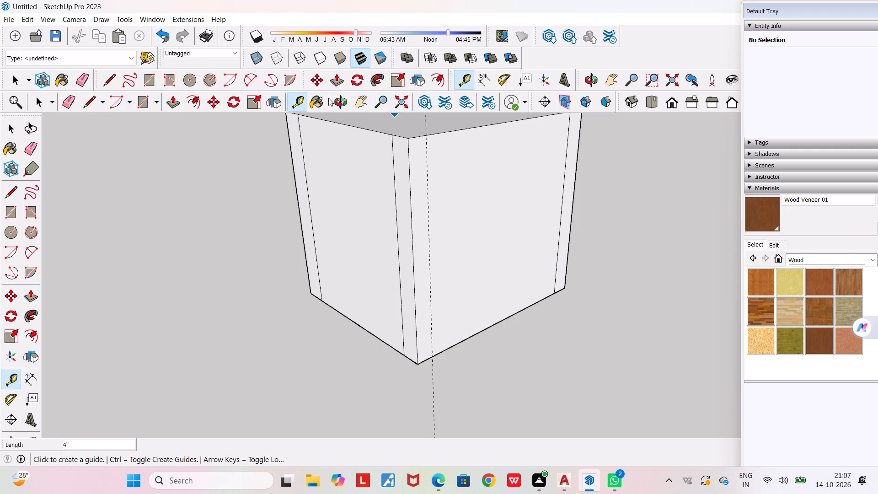
click(146, 76)
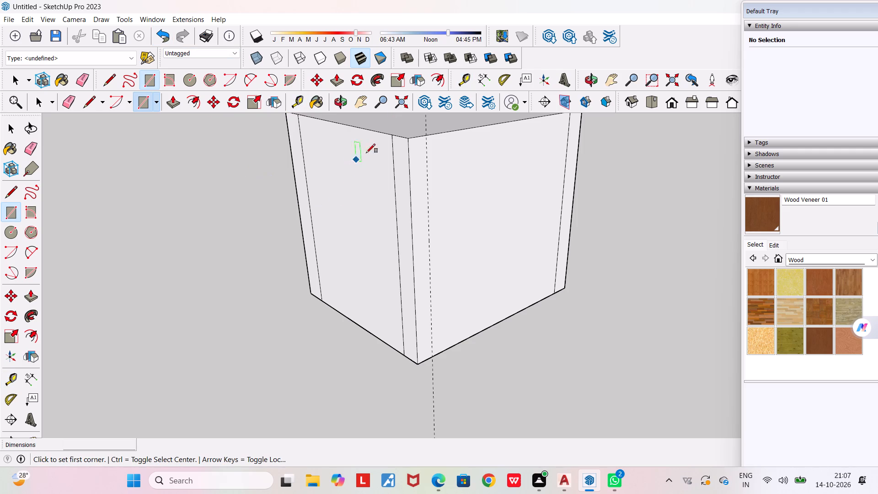
click(409, 140)
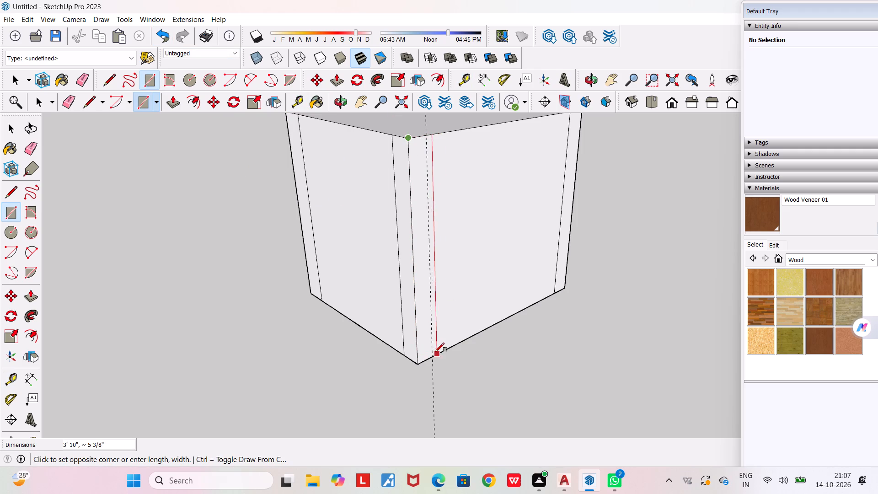
click(432, 358)
Place a vertical guide 5 1/2" in from the side face's vertical edge that still has no strip.
scroll(445, 321, down, 3)
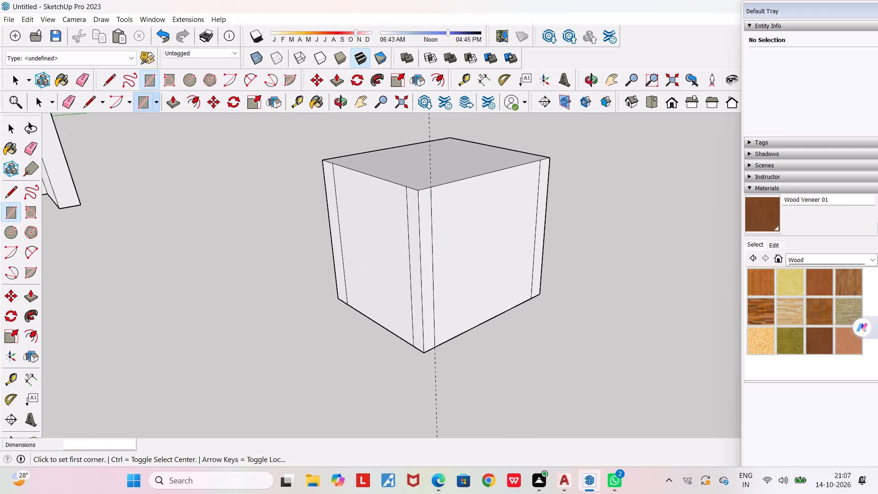
scroll(519, 380, down, 5)
middle_drag(519, 380, 355, 392)
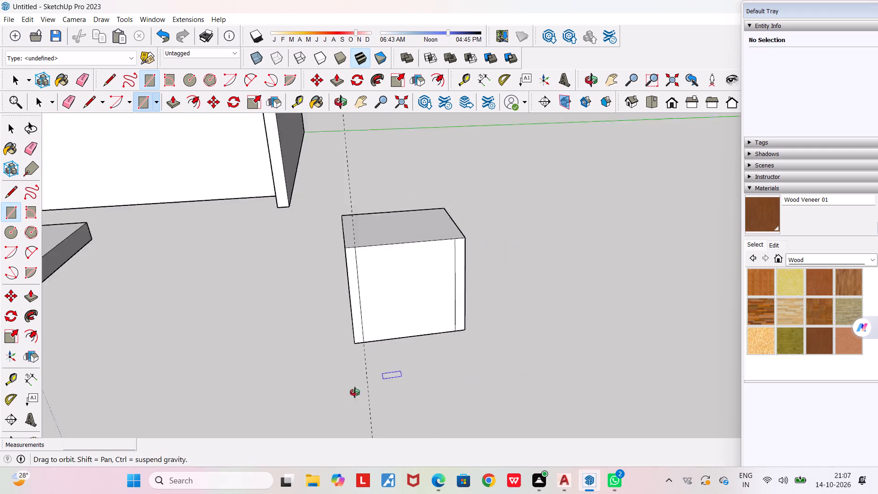
middle_drag(355, 392, 287, 410)
middle_drag(419, 401, 91, 326)
middle_drag(393, 322, 222, 359)
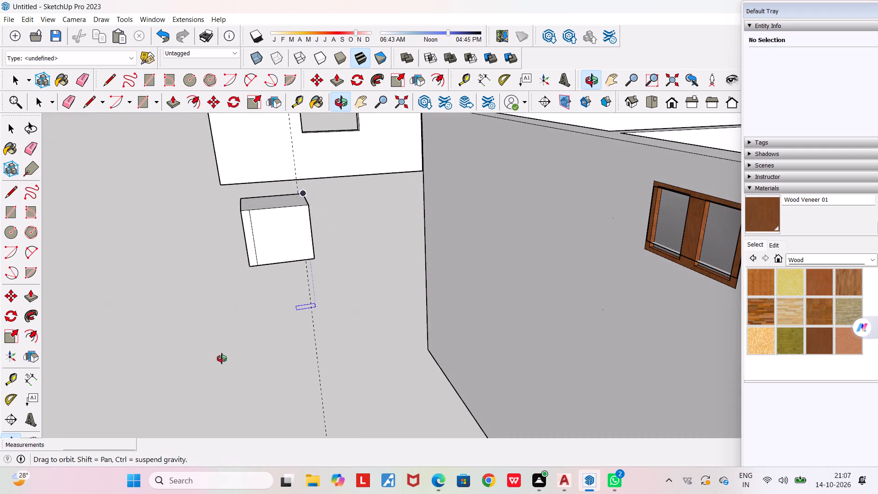
middle_drag(222, 359, 223, 359)
scroll(301, 211, up, 5)
key(space)
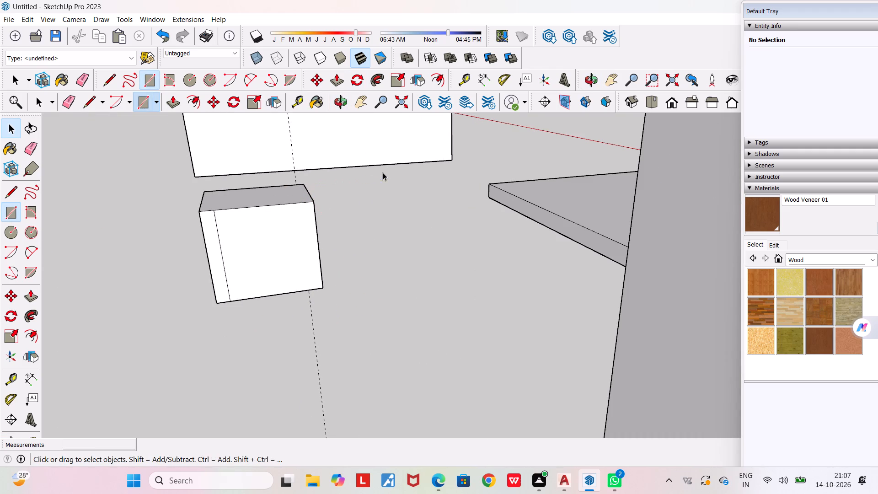
click(299, 102)
scroll(343, 290, up, 4)
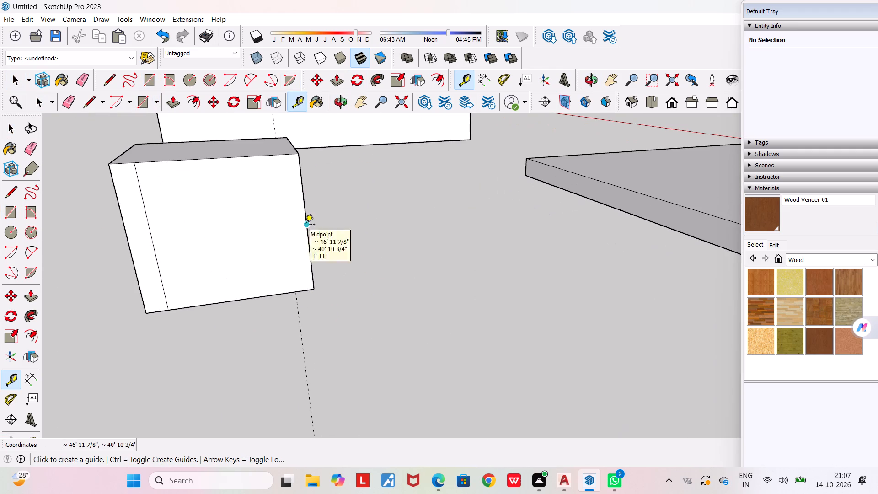
click(305, 225)
click(289, 225)
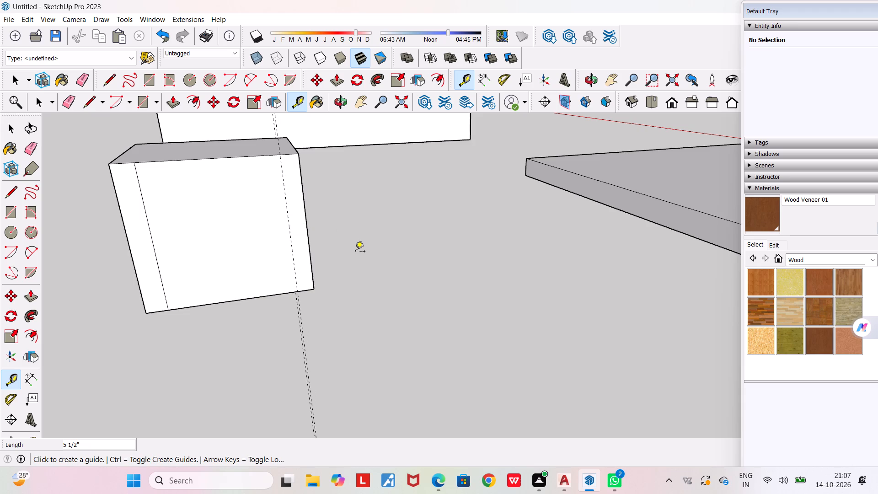
Draw a full-height rectangle strip 5 1/2" wide from the new guide to that vertical edge.
key(r)
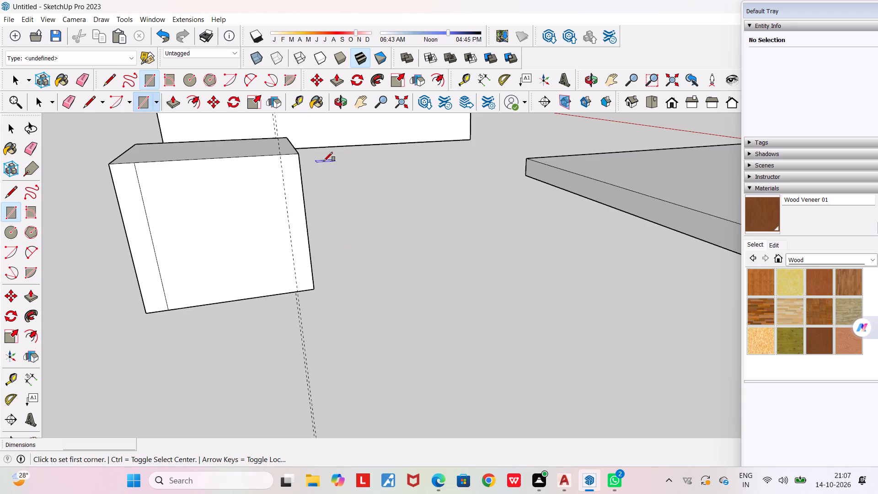
click(283, 156)
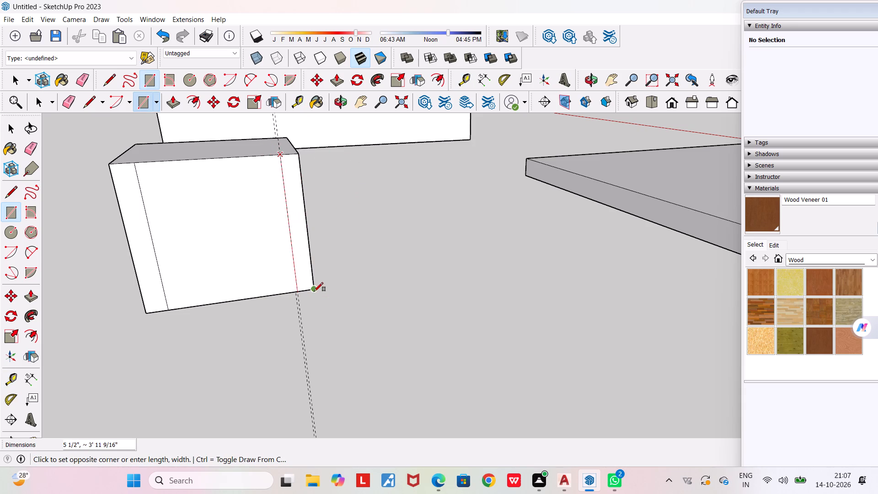
click(314, 290)
key(space)
key(space)
Place horizontal guides below the top edges of two side faces of the box.
middle_drag(324, 302, 380, 306)
scroll(278, 207, up, 1)
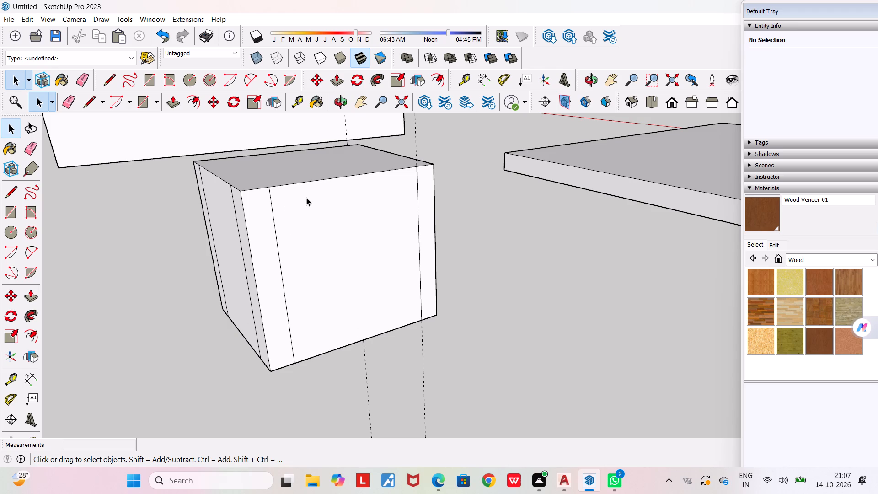
click(294, 100)
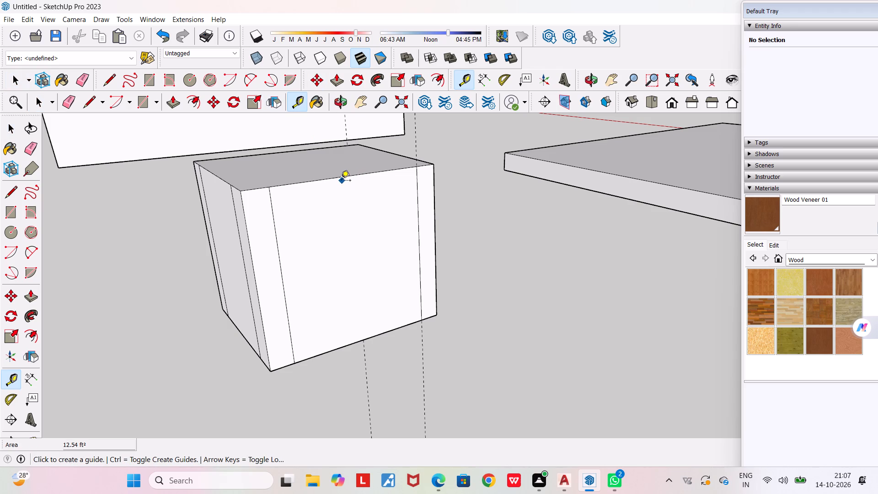
click(340, 180)
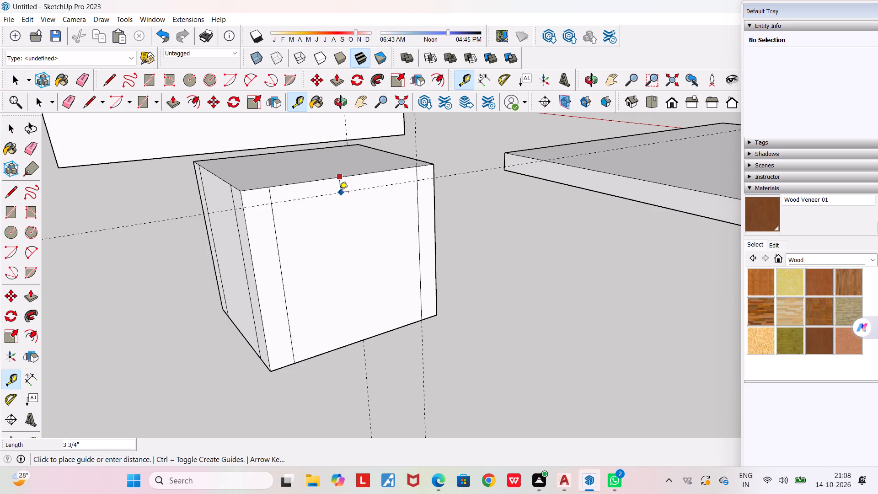
click(340, 201)
scroll(339, 202, up, 1)
middle_drag(338, 202, 81, 256)
scroll(296, 247, down, 6)
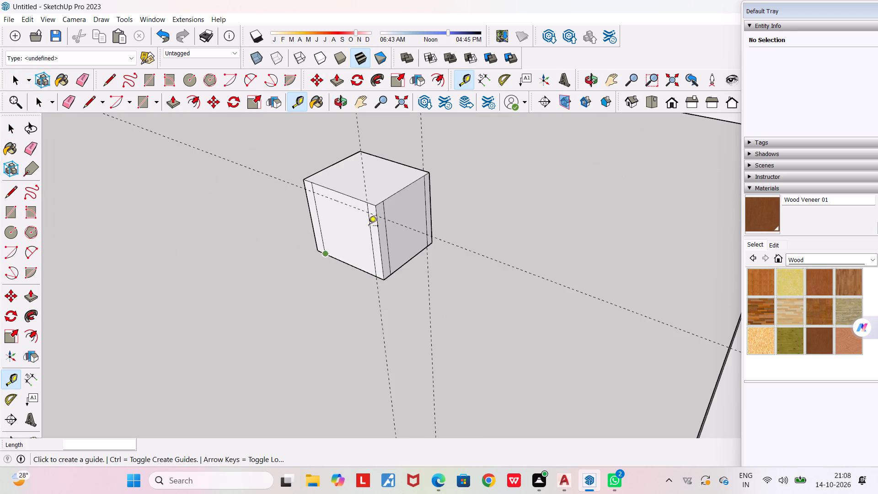
click(406, 190)
click(410, 204)
Place a horizontal guide 11 15/16" below the top edge of a third side face.
middle_drag(411, 202, 204, 232)
scroll(469, 242, down, 3)
middle_drag(572, 237, 311, 219)
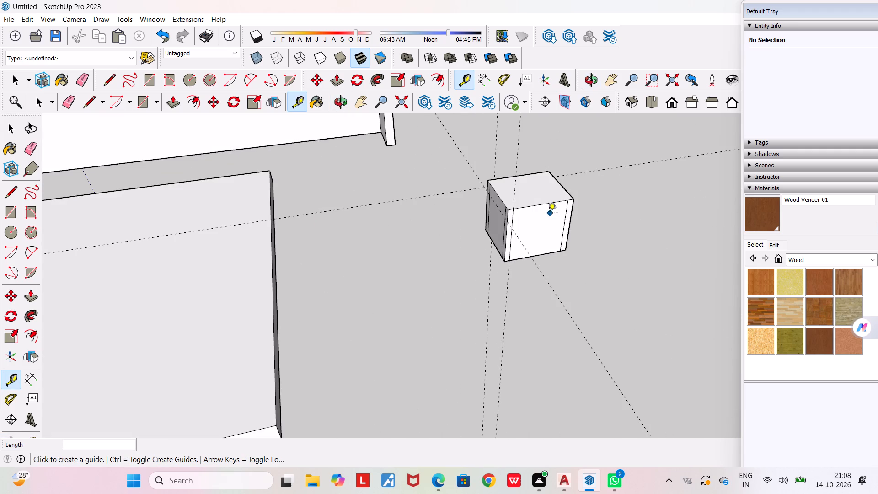
click(540, 207)
click(544, 216)
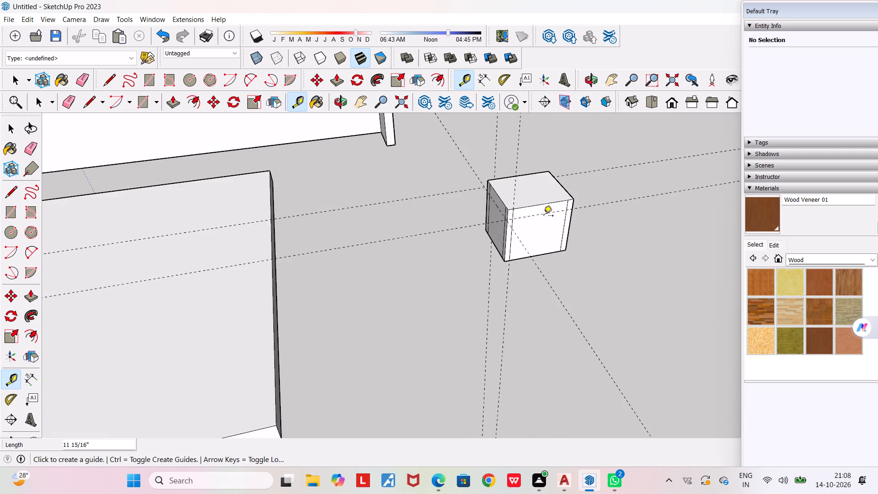
Place horizontal guides about 8 11/16" and 9 15/16" below the top edges of the two side faces now in view.
middle_drag(563, 225, 289, 239)
scroll(414, 234, up, 2)
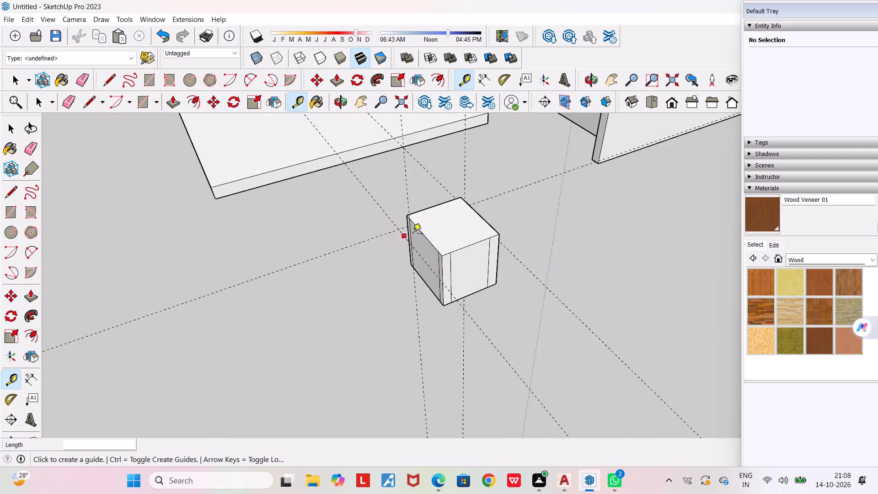
scroll(413, 234, up, 3)
click(429, 240)
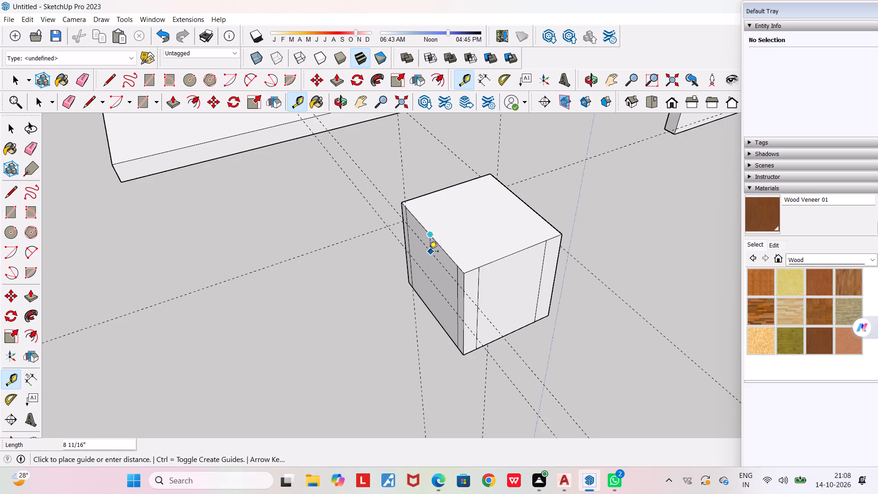
click(429, 252)
click(517, 253)
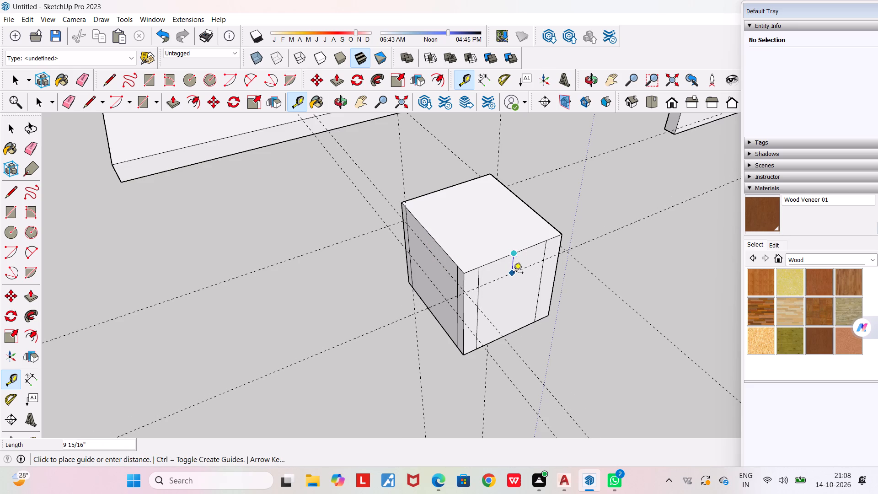
click(514, 274)
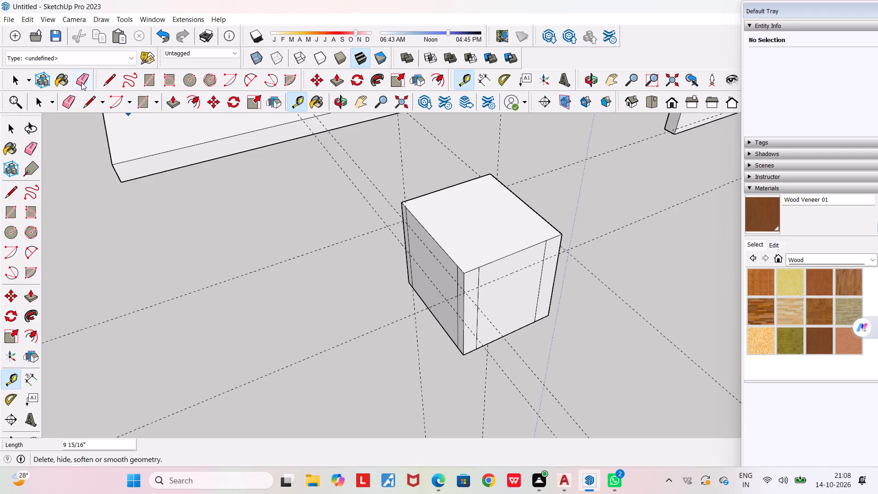
Erase one of the two closely spaced parallel guides running past the box.
click(93, 98)
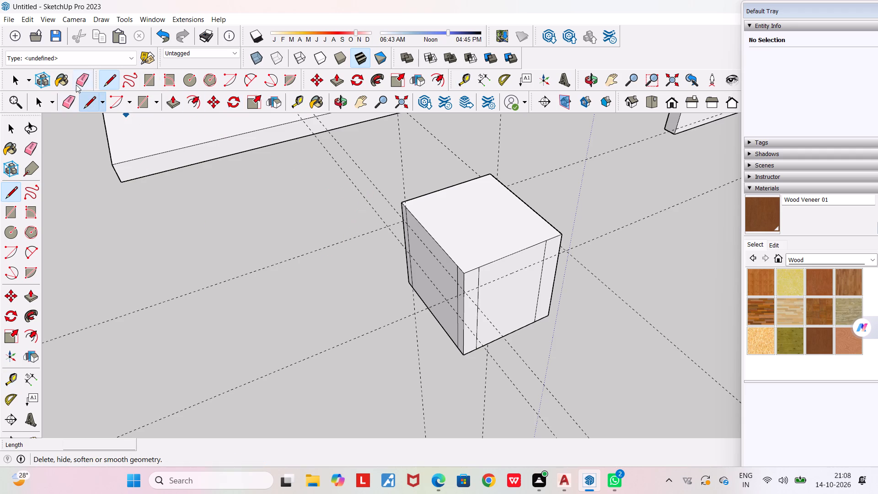
click(81, 79)
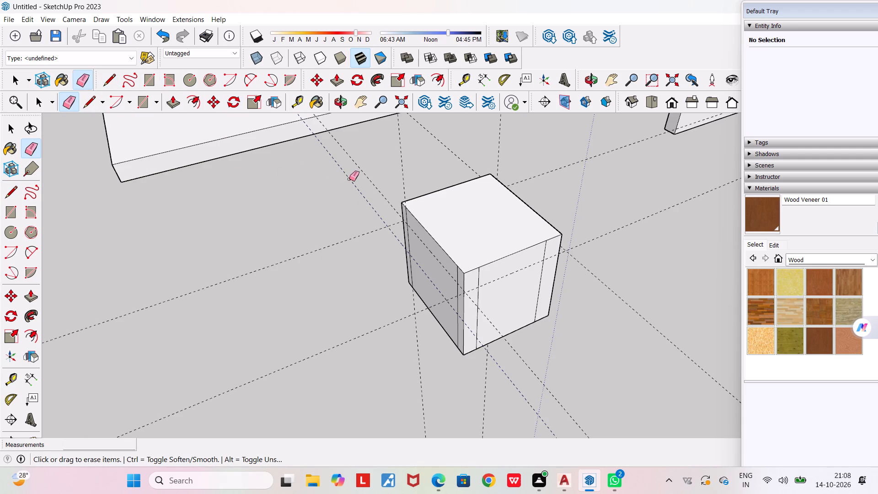
click(350, 179)
middle_drag(355, 300, 495, 298)
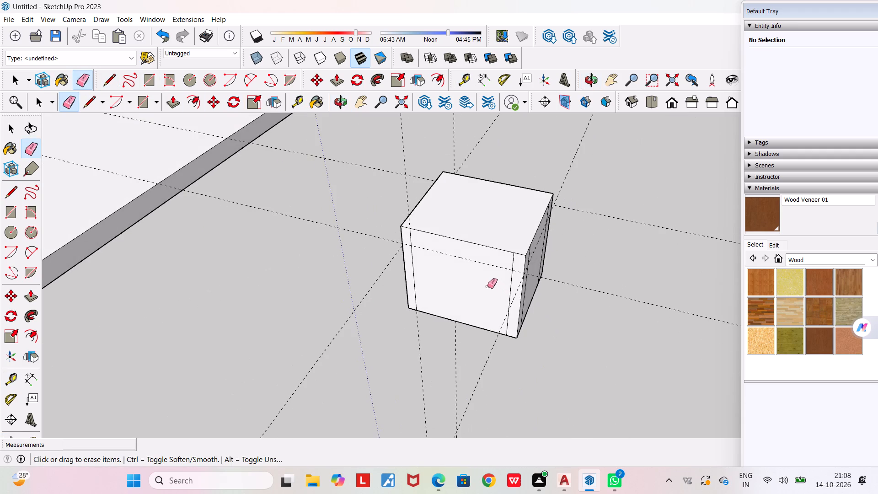
key(space)
key(space)
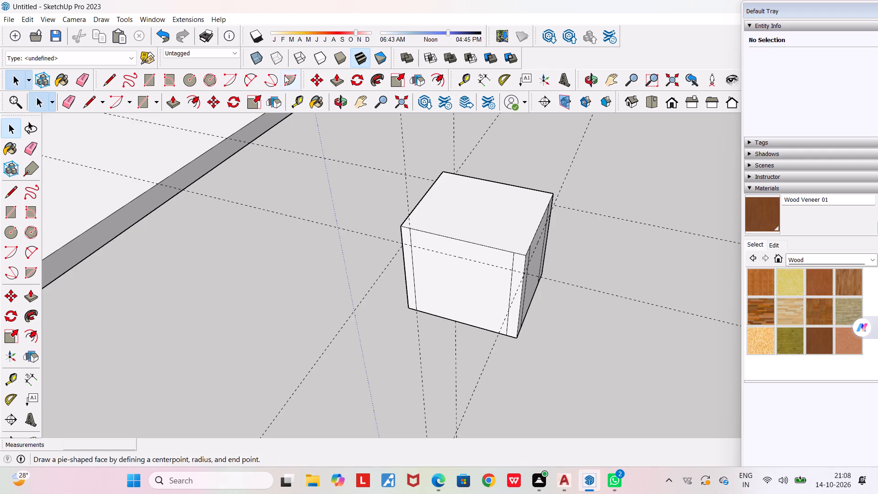
Draw a rectangle about 8 11/16" high on one side face, from the top edge down to the guide, between the edge strips.
click(146, 79)
scroll(499, 306, up, 5)
middle_drag(464, 254, 479, 233)
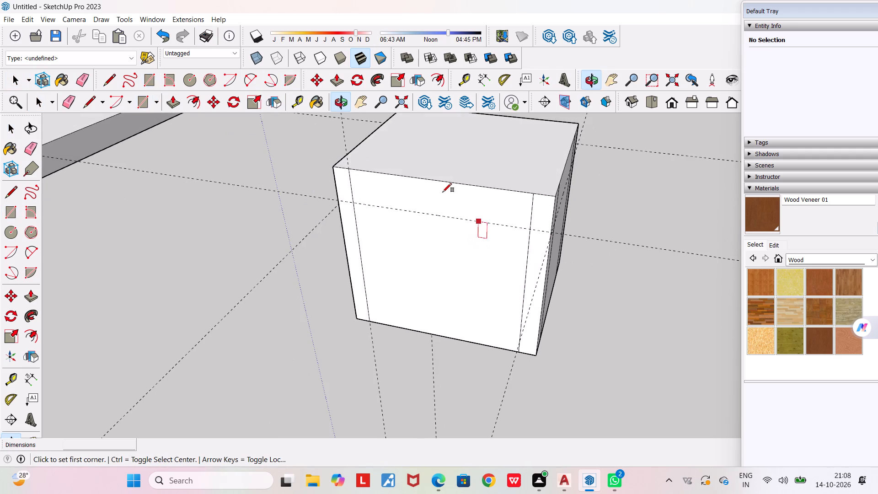
click(349, 167)
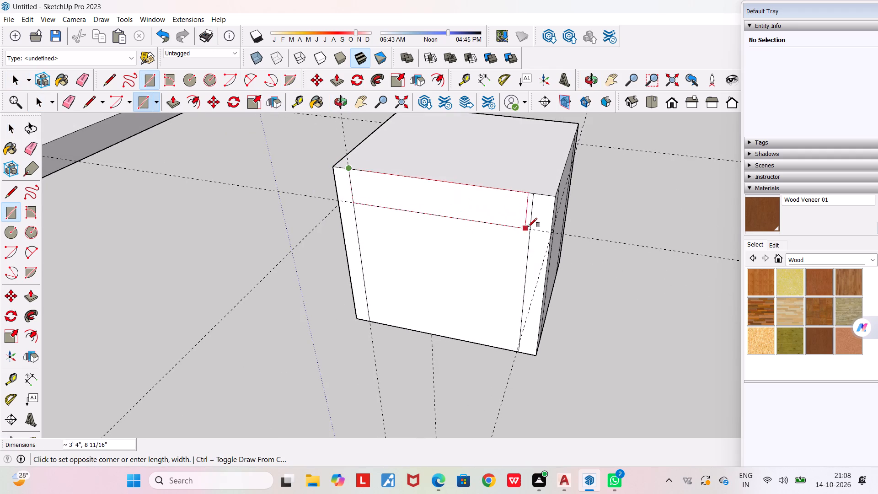
click(530, 230)
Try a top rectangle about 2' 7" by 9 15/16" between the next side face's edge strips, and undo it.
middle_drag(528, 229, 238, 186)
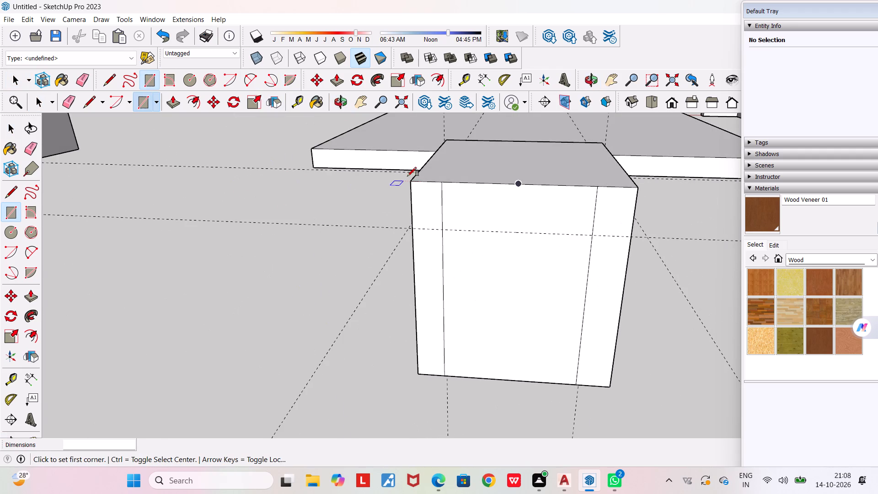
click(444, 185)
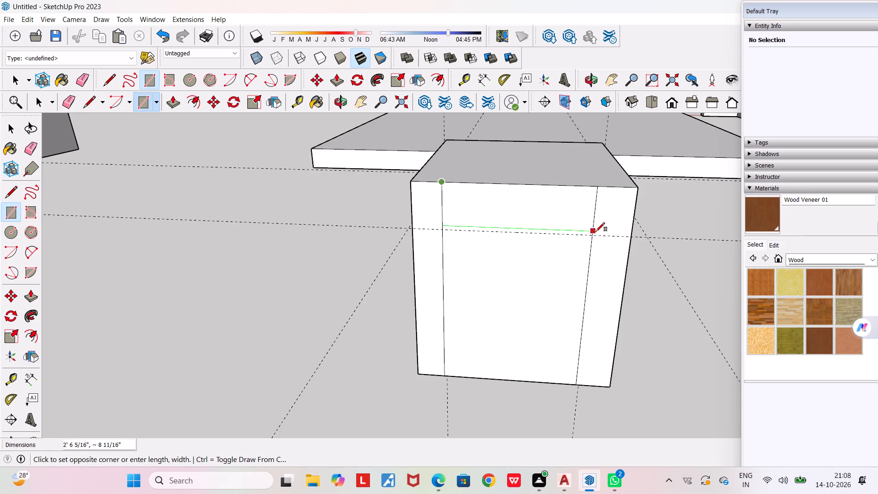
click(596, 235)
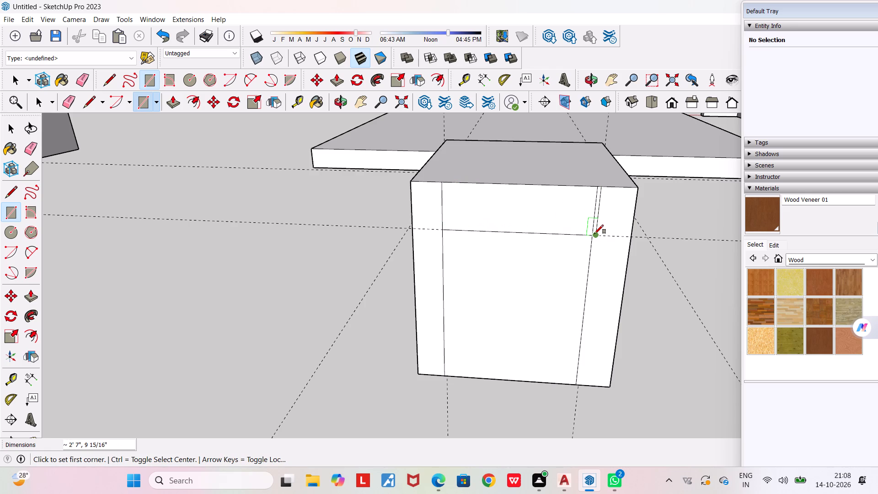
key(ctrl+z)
Draw rectangles between the edge strips, from the top edge down to the horizontal guide, on the remaining three side faces.
click(442, 182)
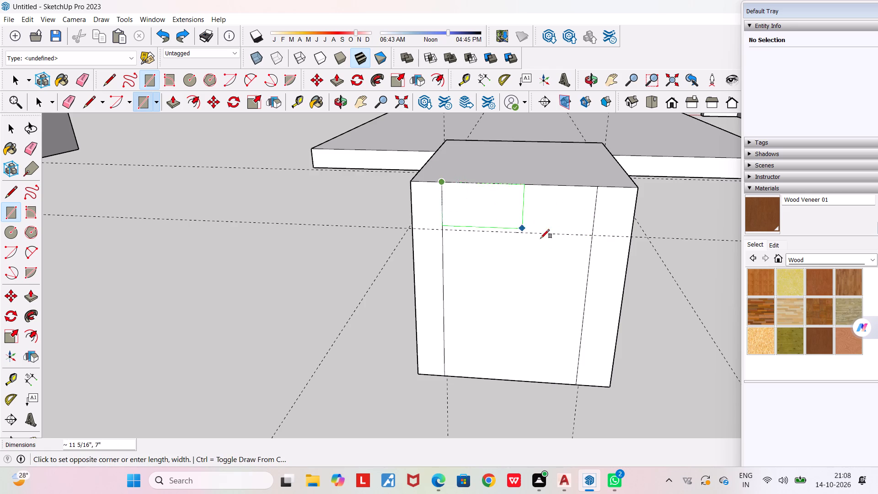
click(594, 235)
middle_drag(593, 236, 243, 258)
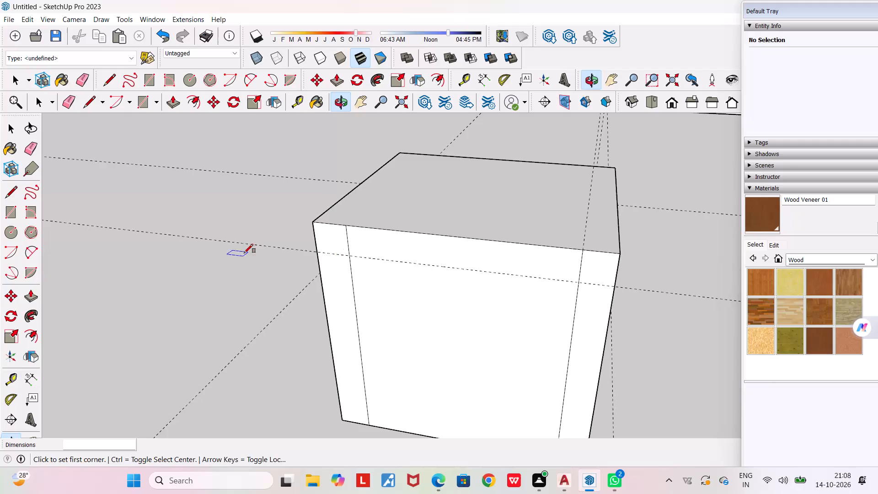
click(348, 224)
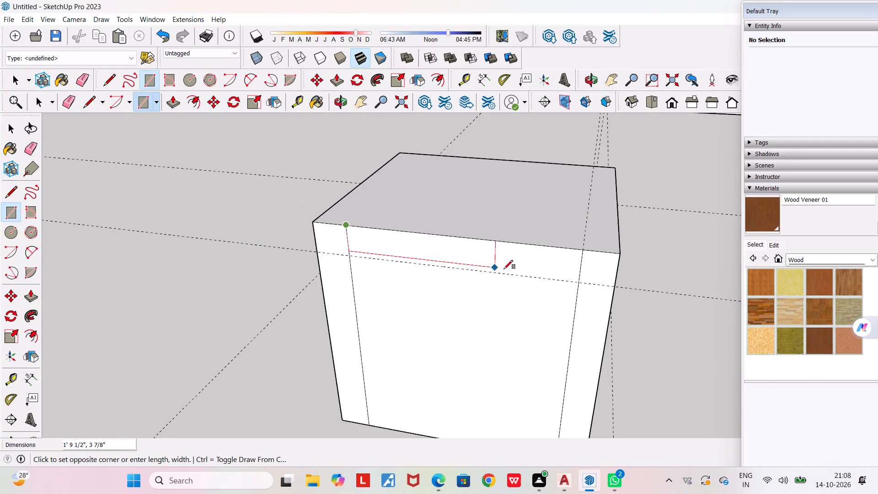
click(578, 285)
middle_drag(512, 283, 218, 260)
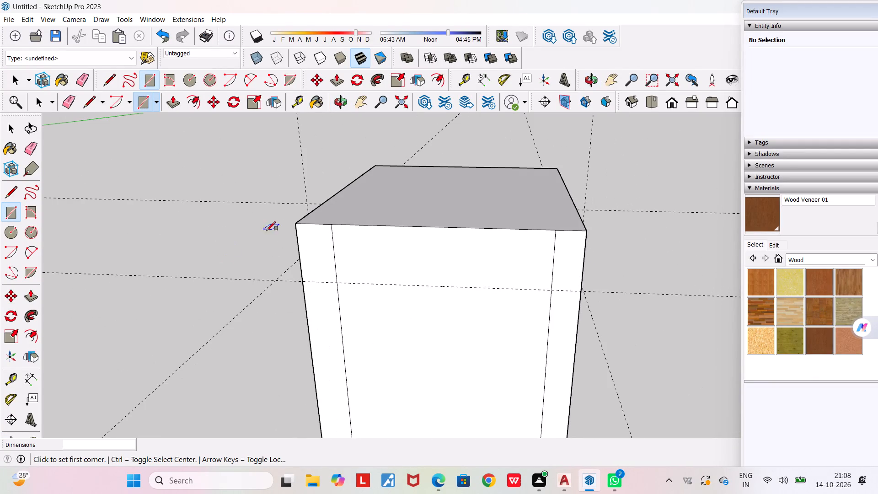
click(333, 222)
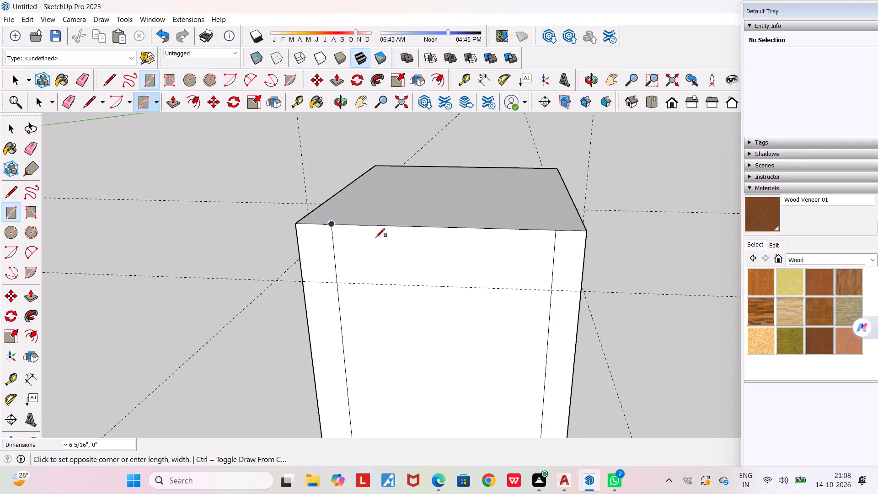
click(552, 287)
middle_drag(542, 327, 425, 315)
scroll(425, 314, down, 3)
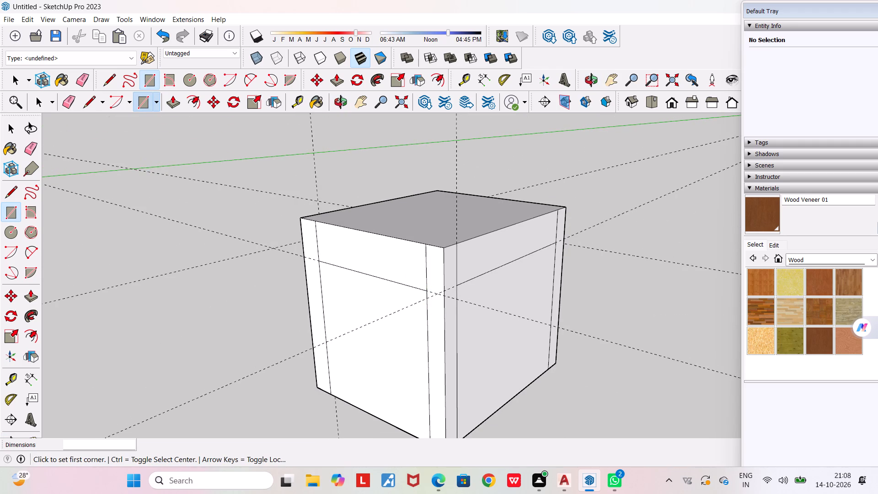
key(space)
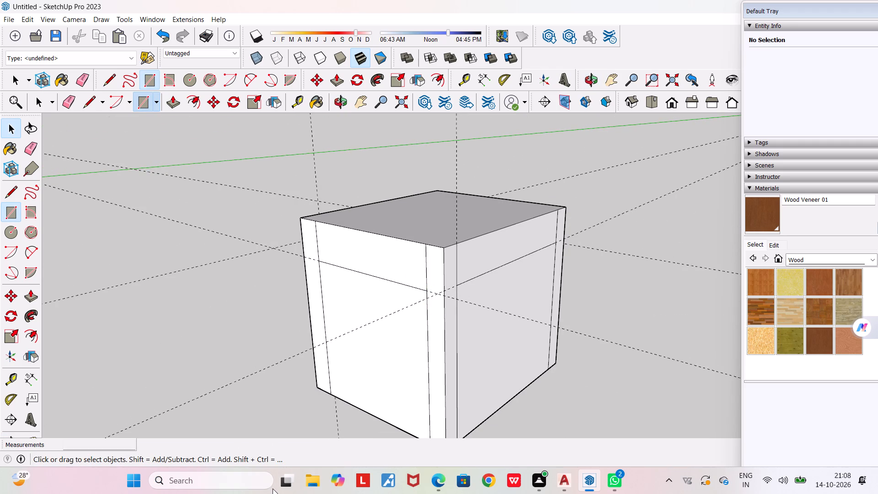
Erase all the remaining construction guides around the box.
click(69, 103)
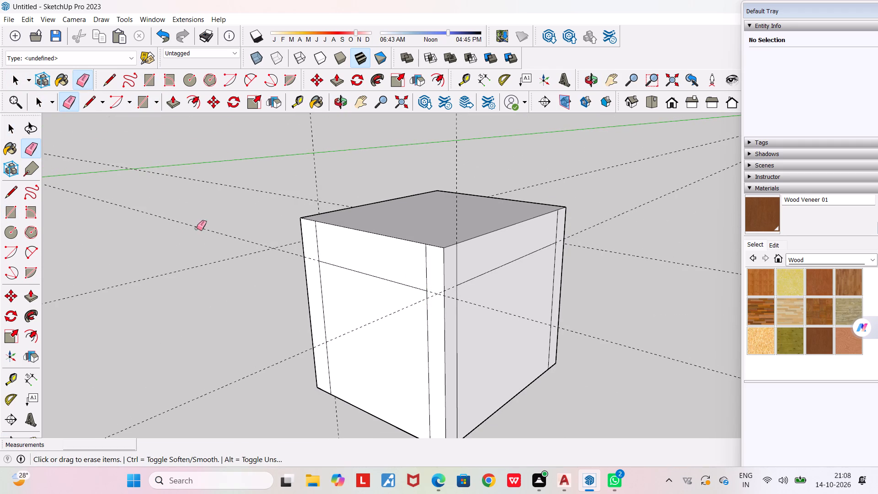
drag(258, 180, 253, 370)
drag(253, 370, 257, 378)
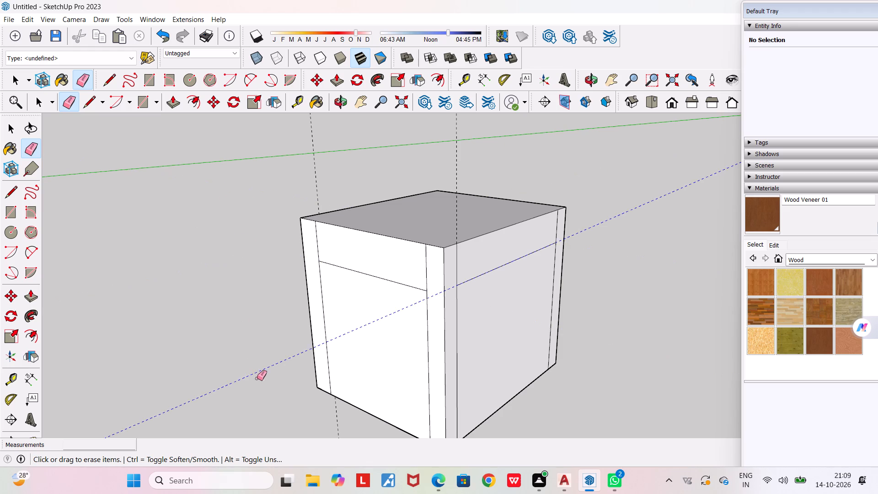
drag(257, 378, 266, 408)
drag(327, 421, 340, 427)
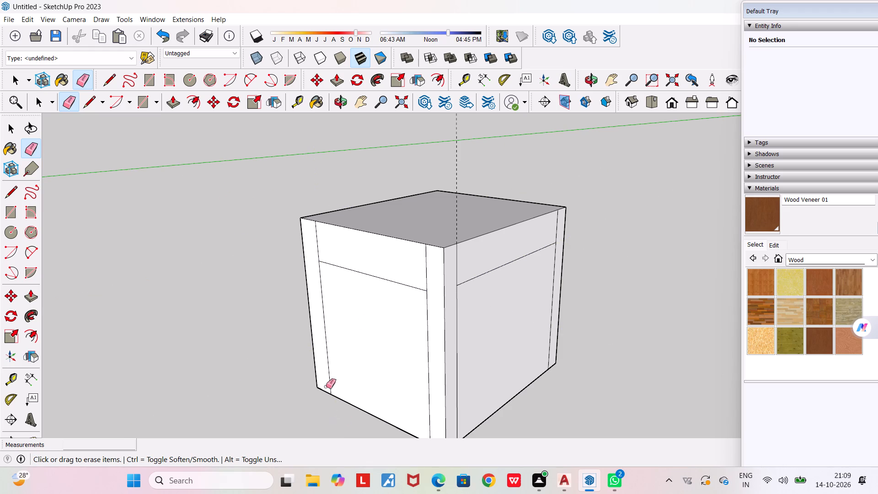
drag(452, 156, 460, 152)
Erase the bottom edges between the corner strips on all four sides, opening the lower panels so the box becomes a table with legs.
drag(543, 405, 461, 340)
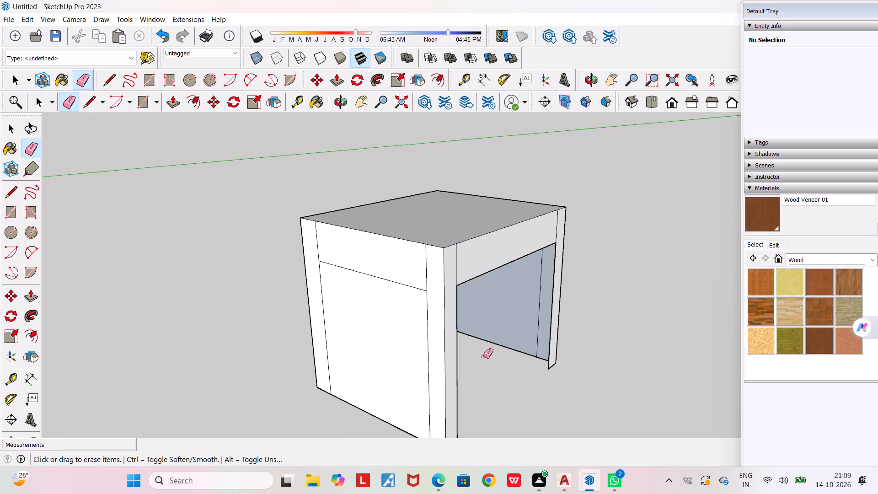
drag(493, 322, 493, 345)
click(492, 339)
middle_drag(490, 337, 225, 347)
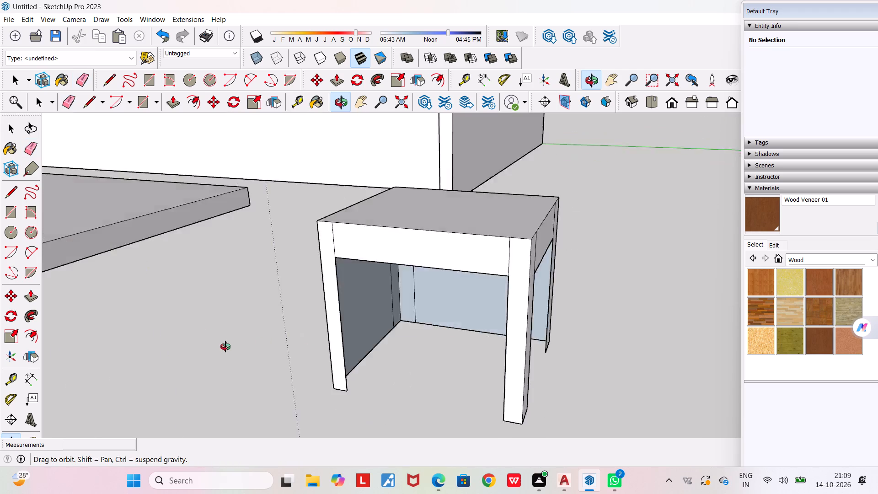
middle_drag(225, 347, 80, 360)
middle_drag(488, 322, 118, 313)
drag(461, 427, 460, 427)
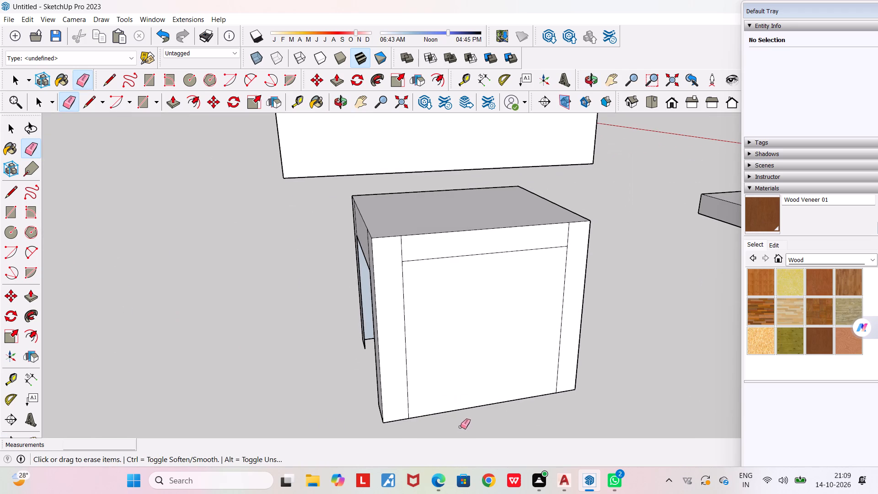
drag(460, 427, 449, 374)
middle_drag(463, 393, 230, 348)
drag(235, 280, 216, 226)
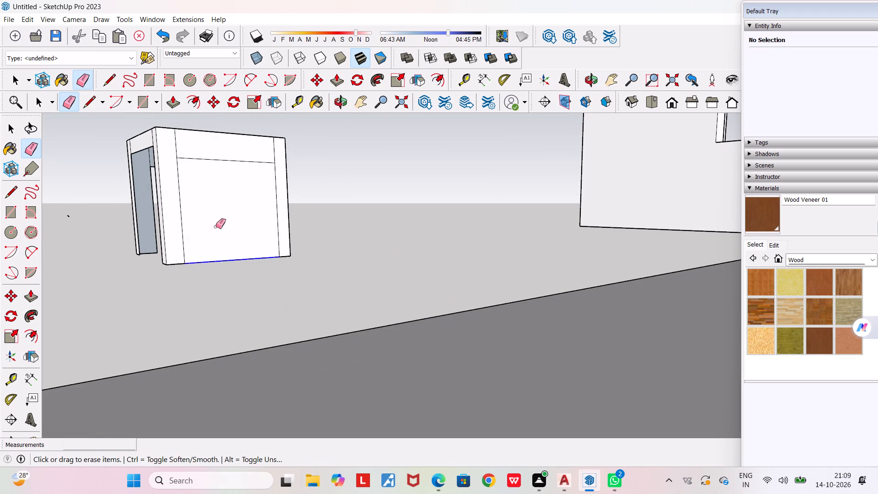
drag(216, 226, 217, 215)
Offset the outline of the table's top face inward to form a narrow border.
middle_drag(220, 208, 286, 249)
scroll(286, 249, down, 5)
middle_drag(304, 323, 537, 345)
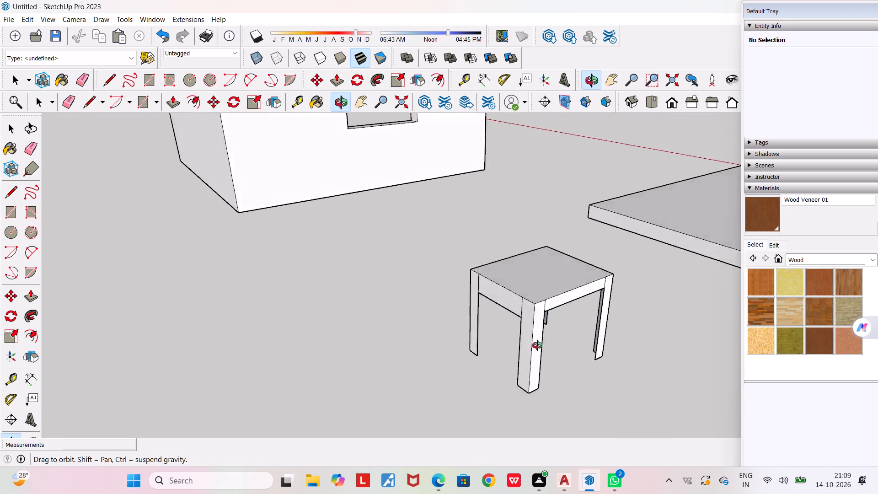
middle_drag(537, 345, 361, 421)
scroll(361, 421, down, 3)
middle_drag(362, 396, 740, 333)
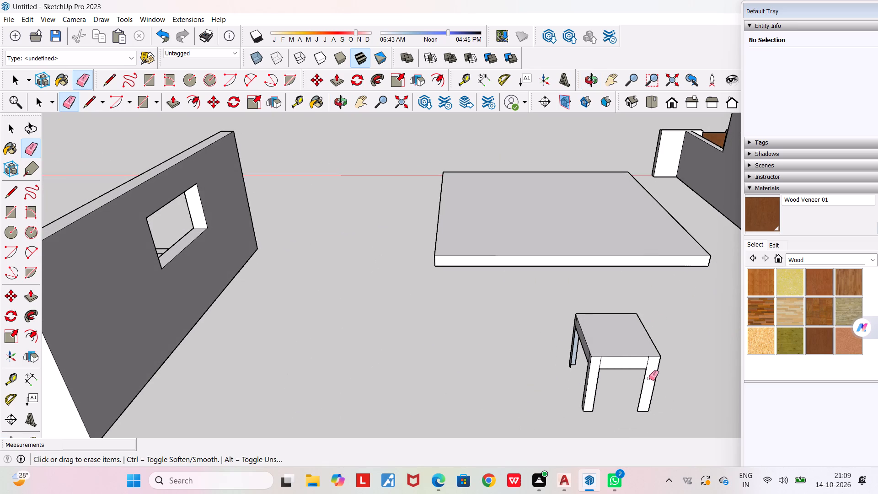
key(space)
key(space)
click(434, 80)
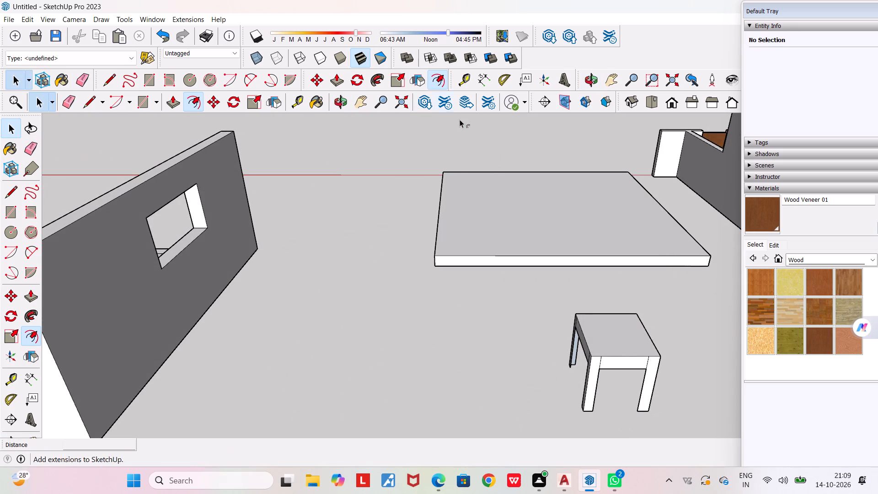
scroll(614, 345, up, 4)
click(609, 338)
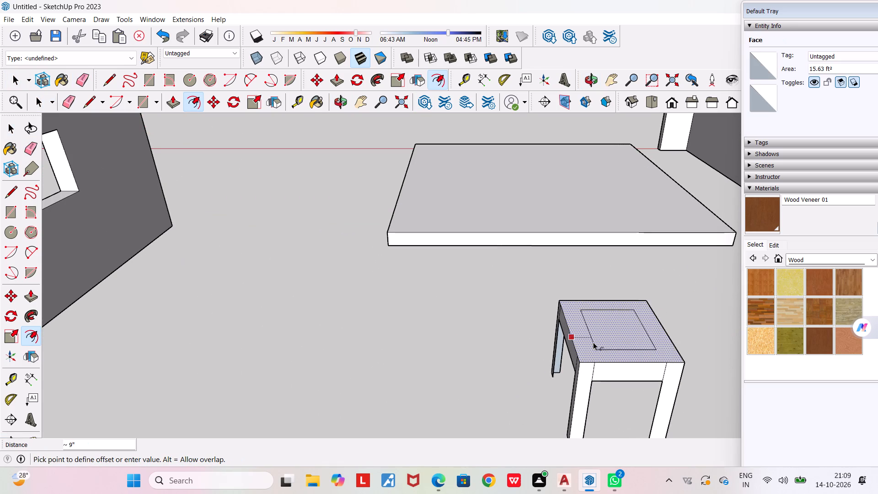
click(581, 343)
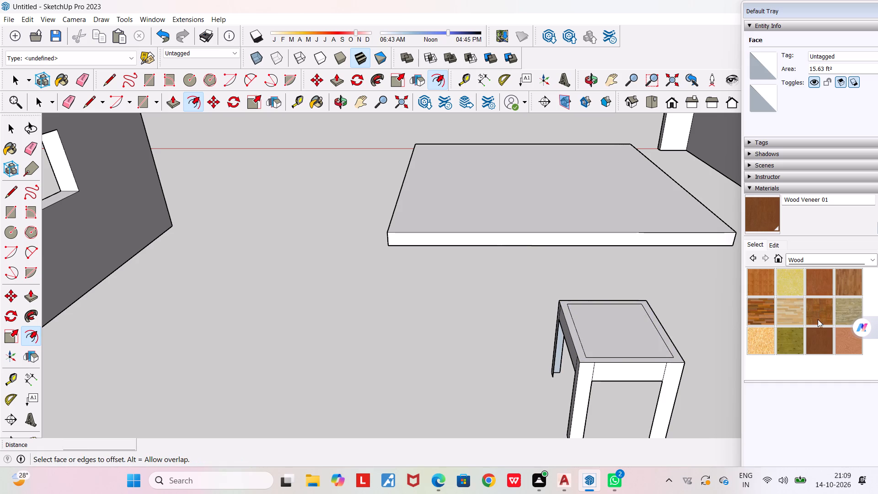
Extend one long side of the inner outline with two short lines to the tabletop's outer edges, separating that border strip.
middle_drag(813, 319, 752, 311)
scroll(751, 310, down, 2)
scroll(654, 306, up, 6)
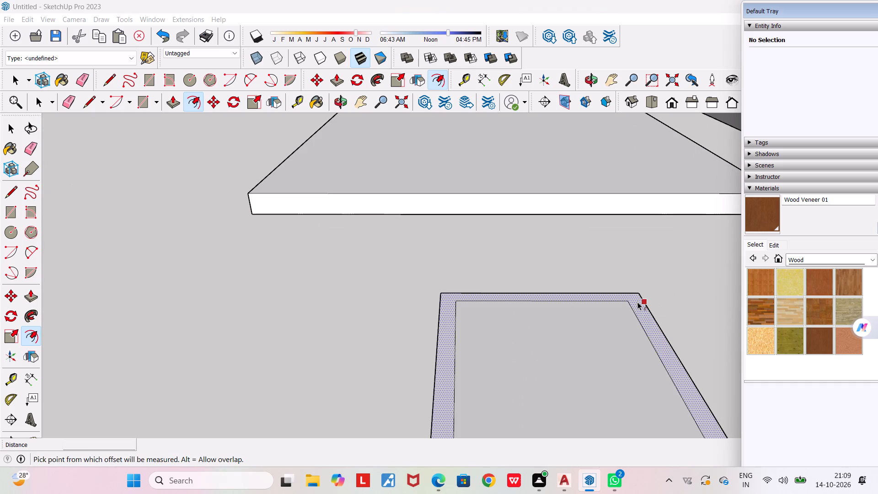
key(space)
key(space)
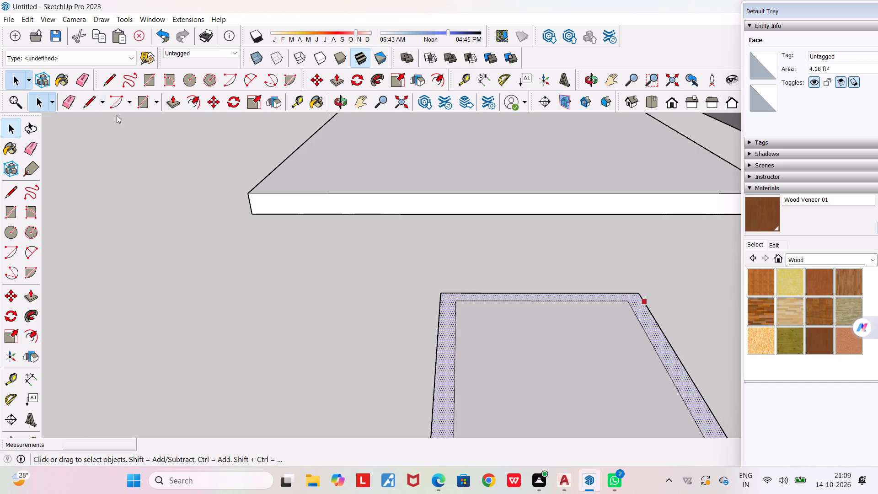
click(98, 105)
scroll(634, 302, up, 4)
click(627, 300)
click(622, 284)
scroll(689, 344, down, 2)
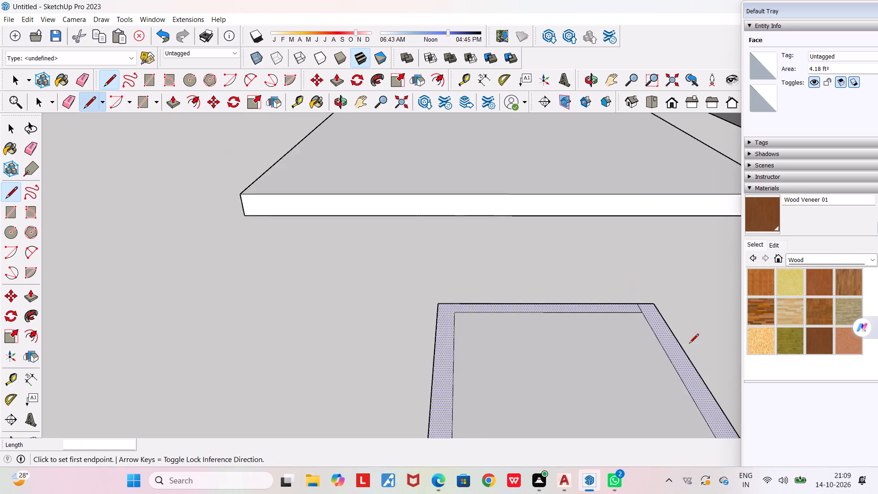
scroll(689, 344, down, 7)
click(707, 391)
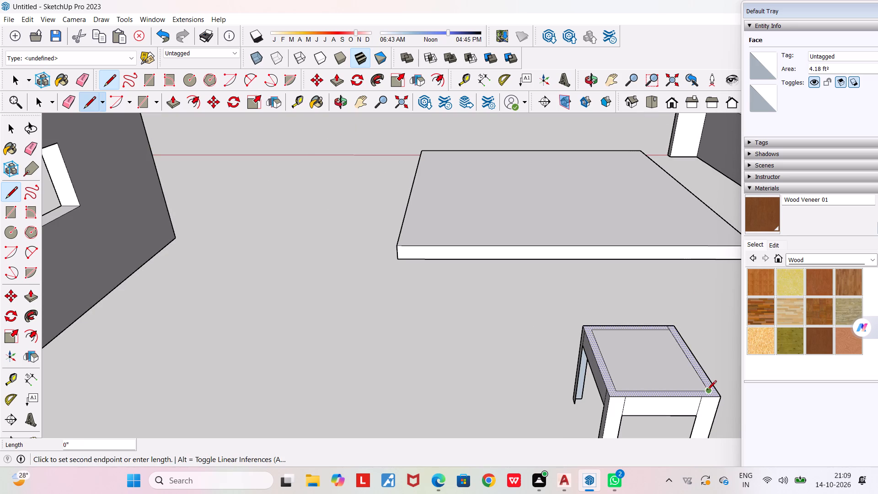
click(711, 396)
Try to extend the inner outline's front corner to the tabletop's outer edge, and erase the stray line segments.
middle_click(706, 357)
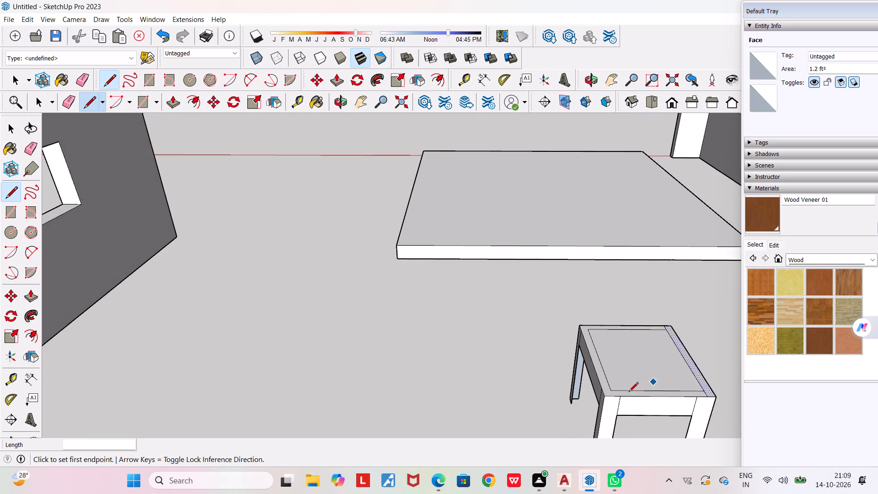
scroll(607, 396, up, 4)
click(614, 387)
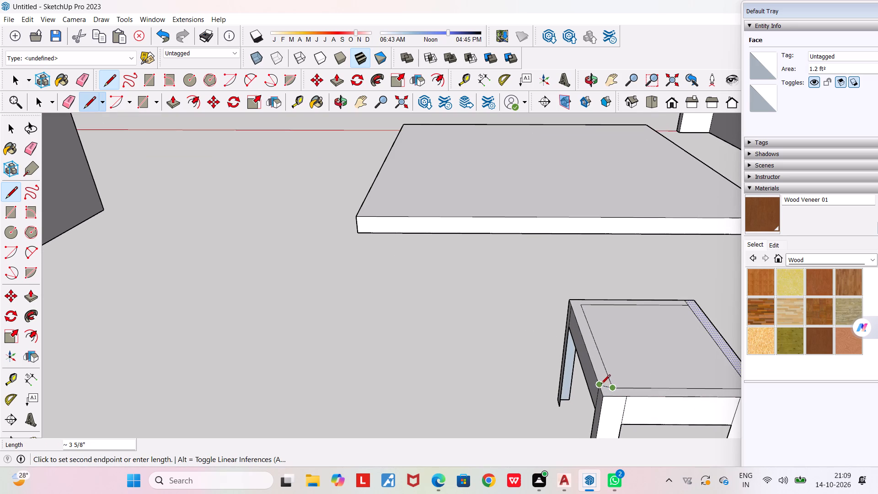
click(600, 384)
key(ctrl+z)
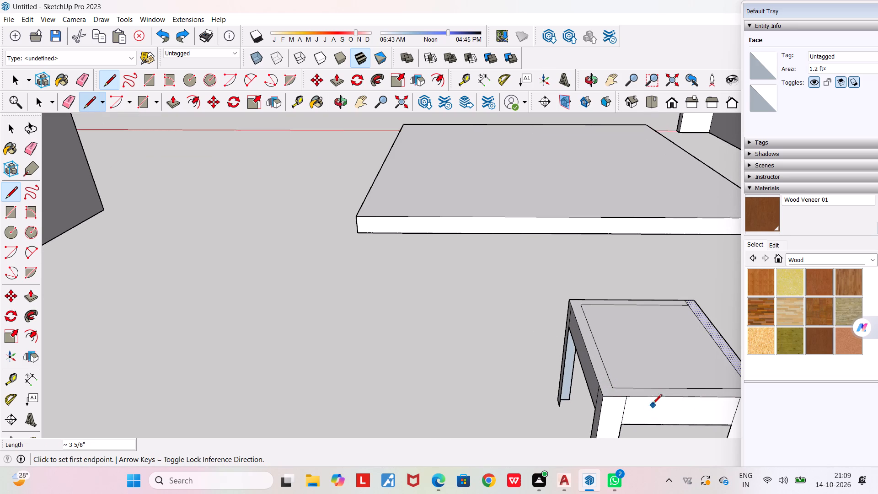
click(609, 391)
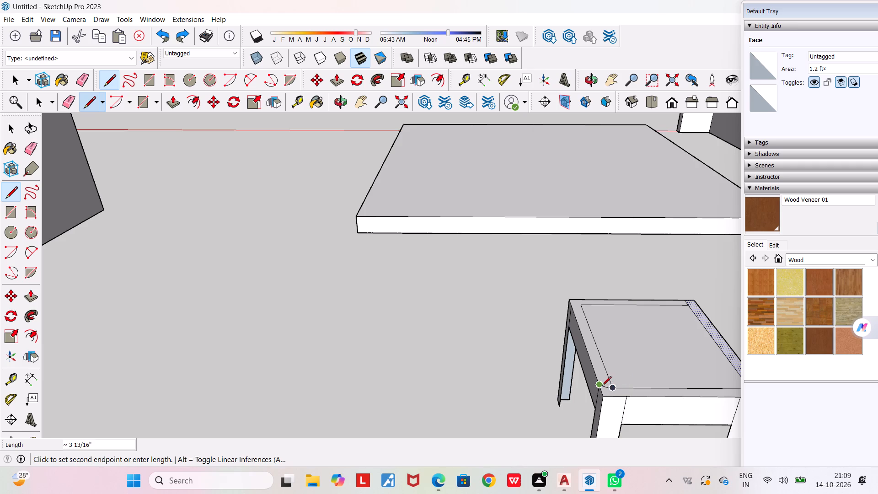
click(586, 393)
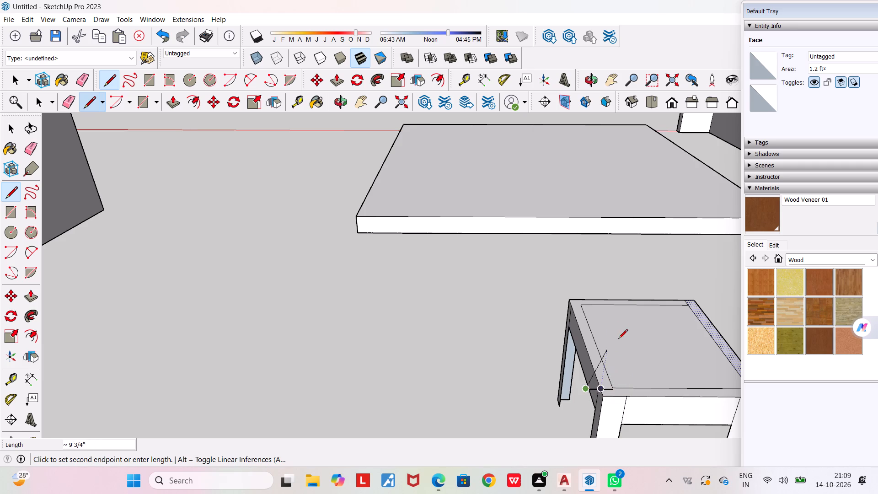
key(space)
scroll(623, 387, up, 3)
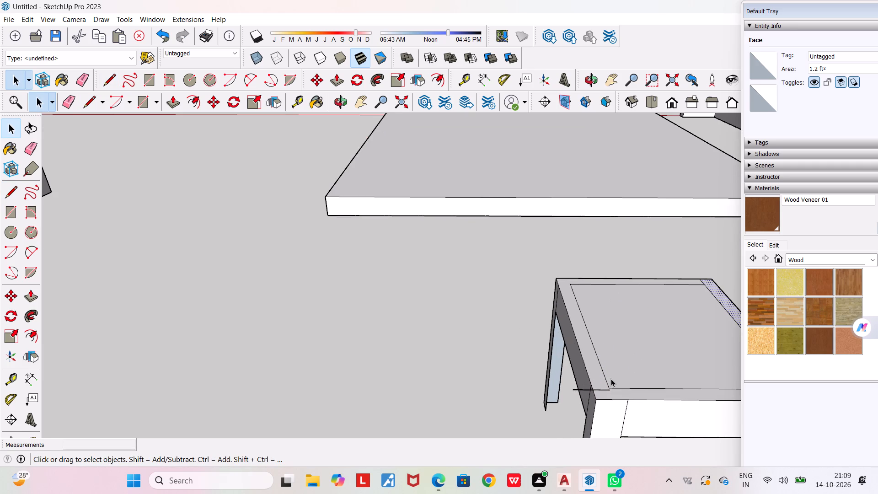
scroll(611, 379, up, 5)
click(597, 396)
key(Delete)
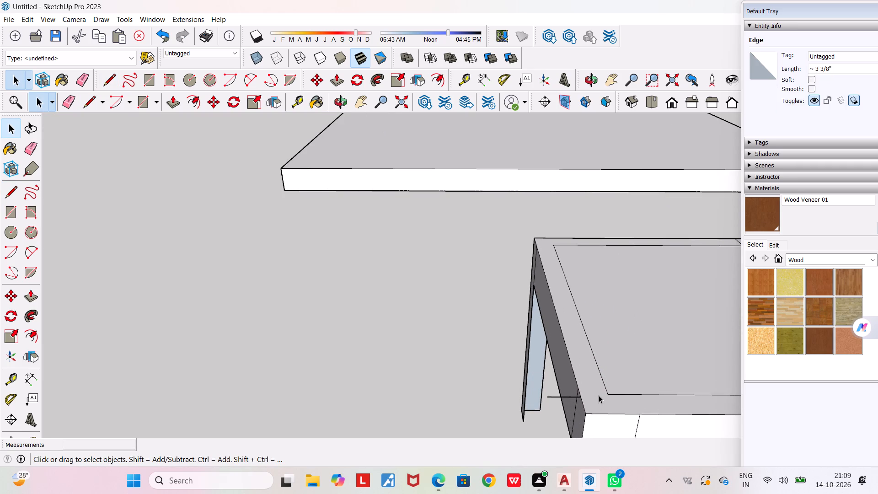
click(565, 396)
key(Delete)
Draw a line about 3 3/8" long from the inner outline's front corner to the tabletop's outer edge, opposite the separated strip.
scroll(612, 382, up, 3)
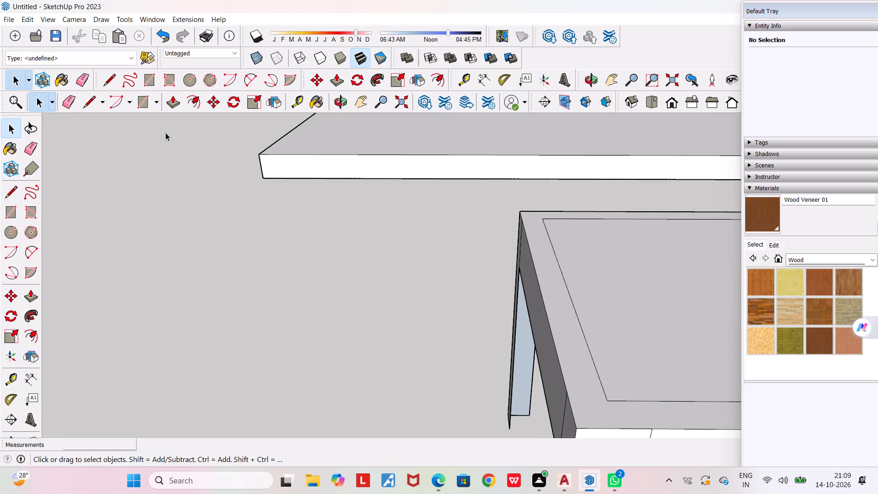
key(l)
key(Return)
scroll(621, 397, up, 3)
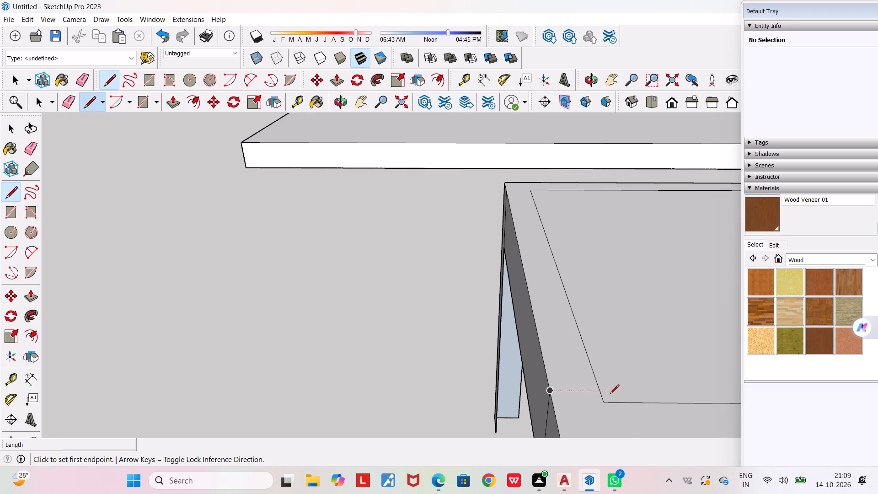
click(605, 401)
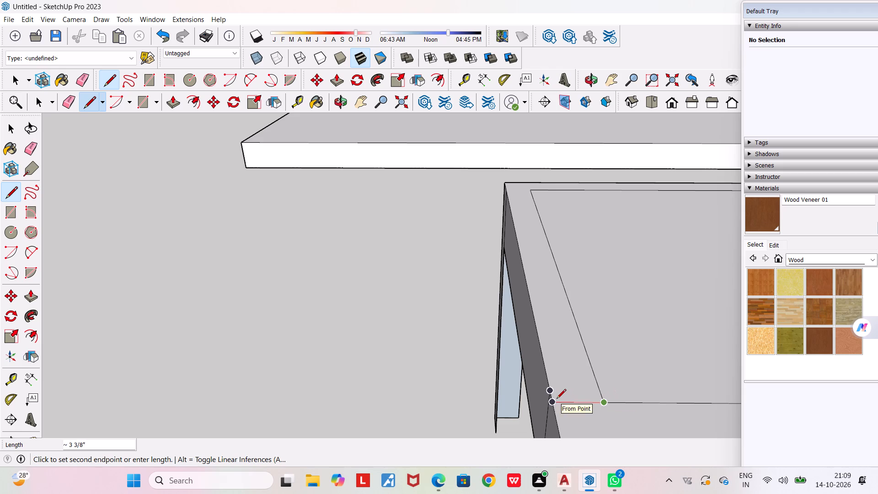
click(557, 399)
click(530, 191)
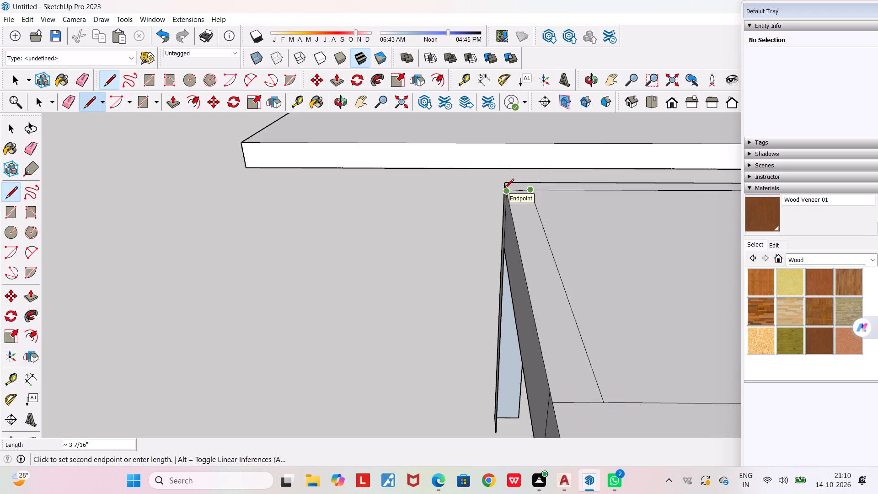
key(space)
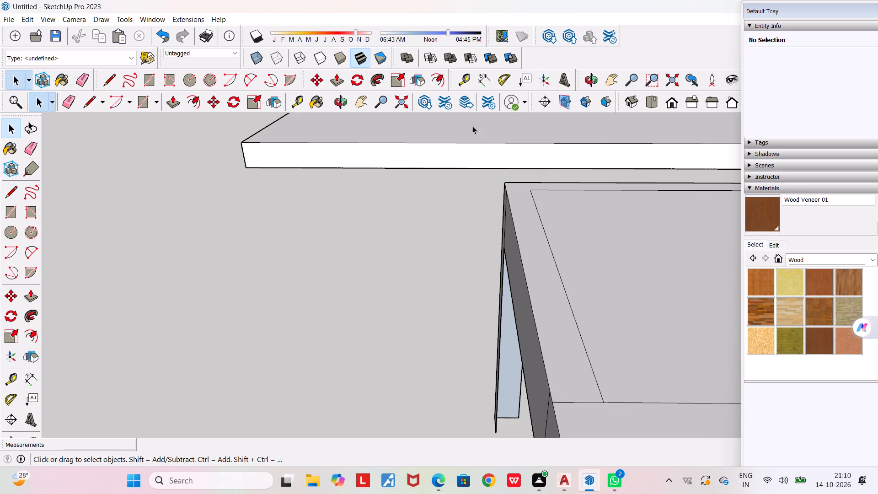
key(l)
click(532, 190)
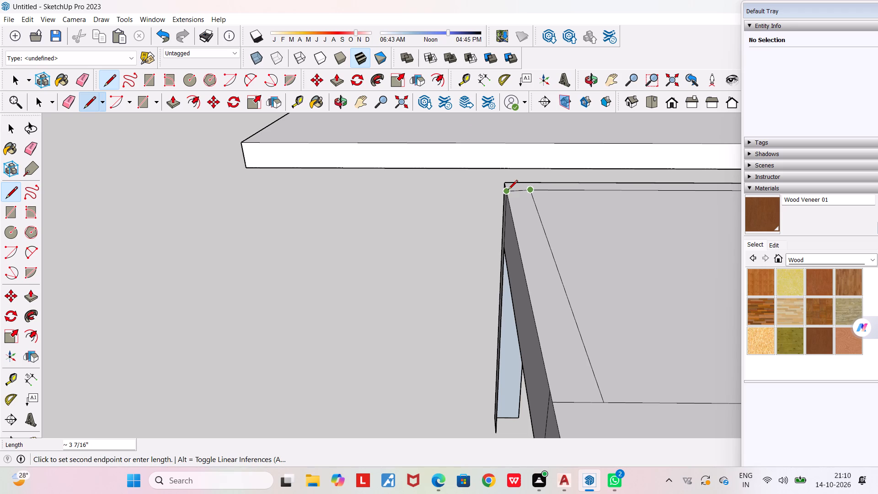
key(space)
Draw a short line from the inner outline's back corner to the same outer edge, completing the border strip's division.
middle_drag(566, 250, 564, 331)
scroll(523, 166, up, 8)
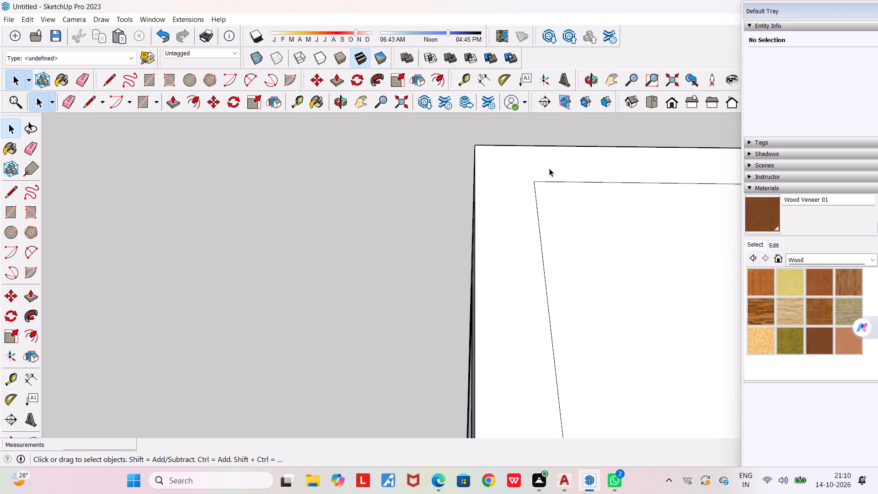
key(l)
click(533, 181)
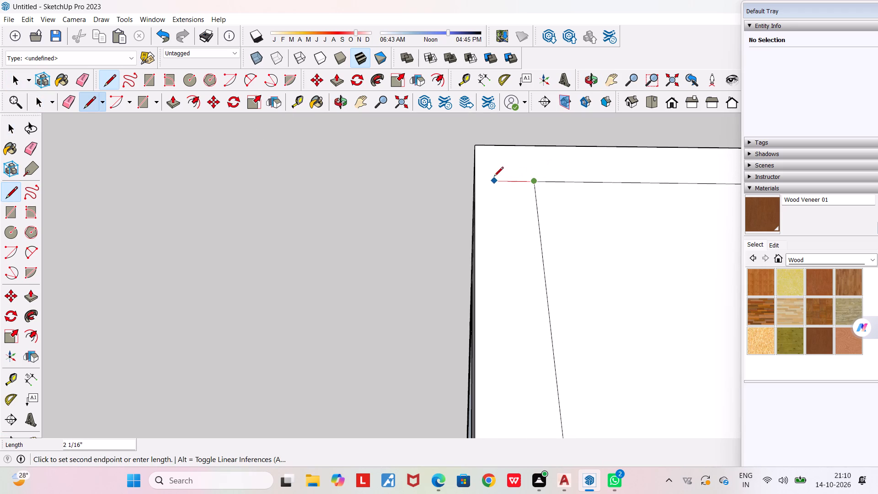
click(477, 175)
scroll(503, 192, down, 20)
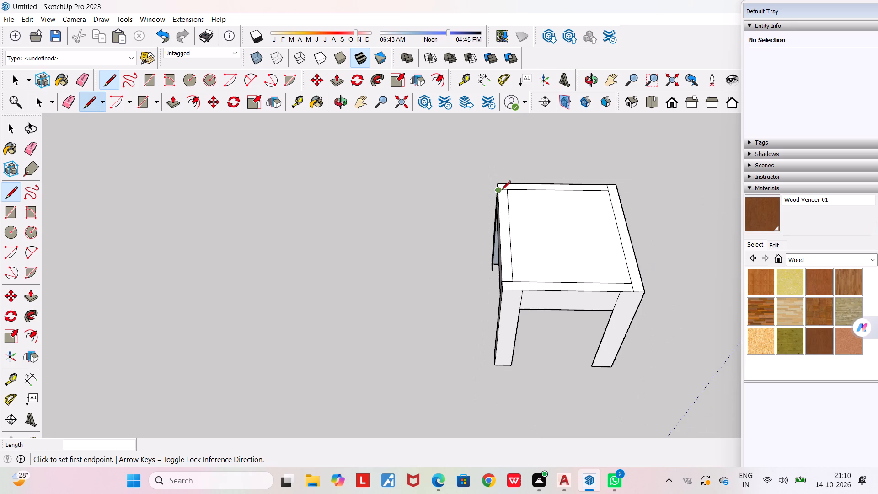
key(space)
Push/Pull the separated border strip opposite the newly drawn lines upward about 4' 1 7/16" to form a chair backrest.
key(p)
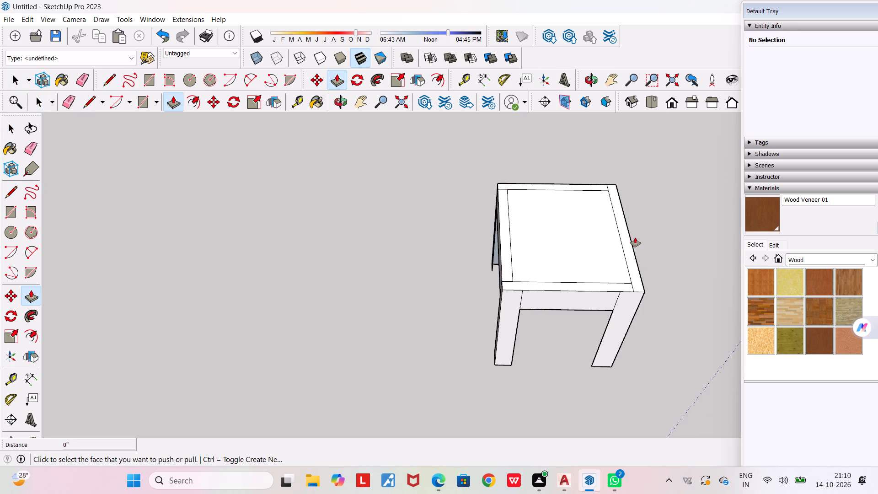
scroll(635, 237, up, 4)
click(619, 228)
scroll(616, 165, down, 7)
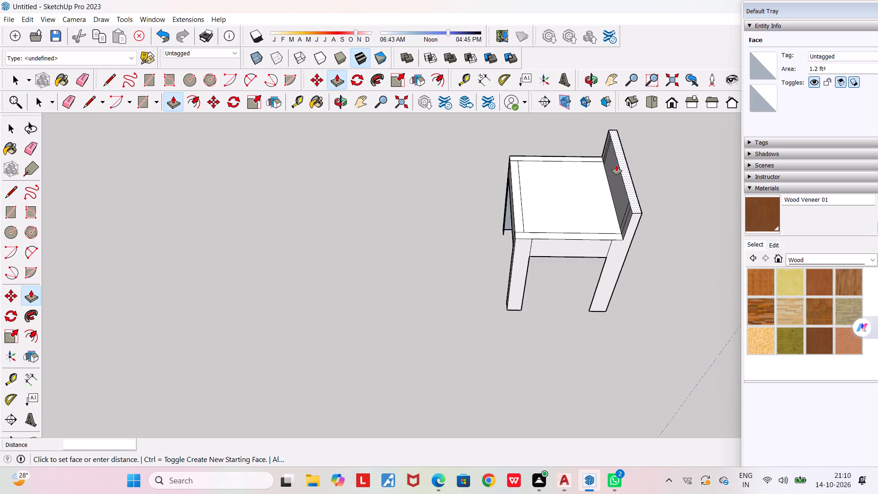
scroll(616, 165, down, 12)
click(632, 135)
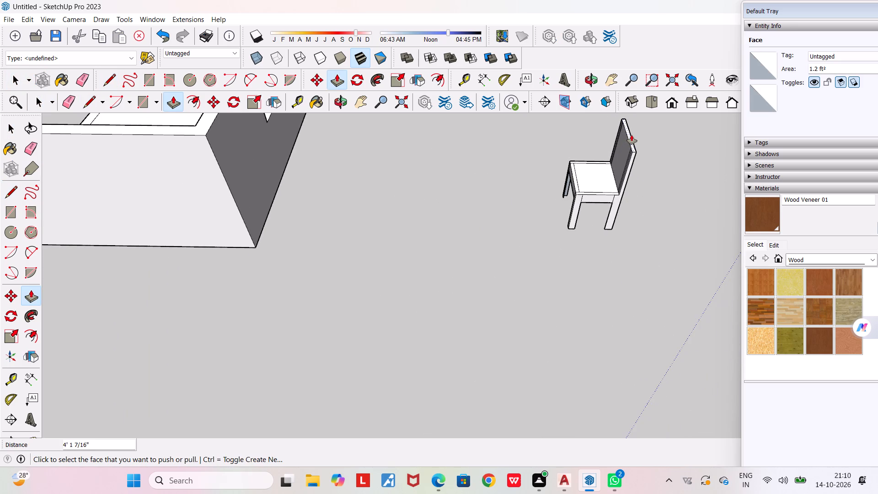
Push/Pull one of the seat's side border strips next to the backrest upward about 9 7/16" to form an armrest.
scroll(583, 218, up, 4)
middle_drag(584, 216, 734, 276)
scroll(733, 275, down, 3)
scroll(540, 225, down, 6)
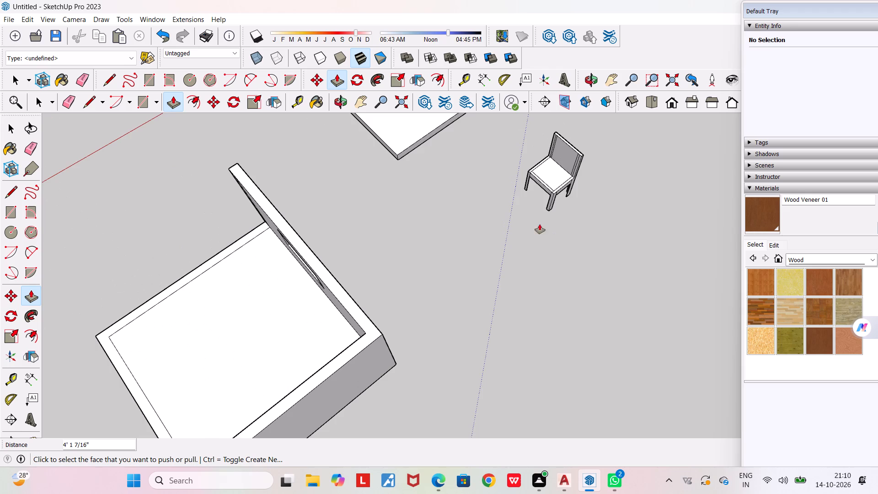
scroll(567, 149, up, 7)
scroll(562, 213, up, 1)
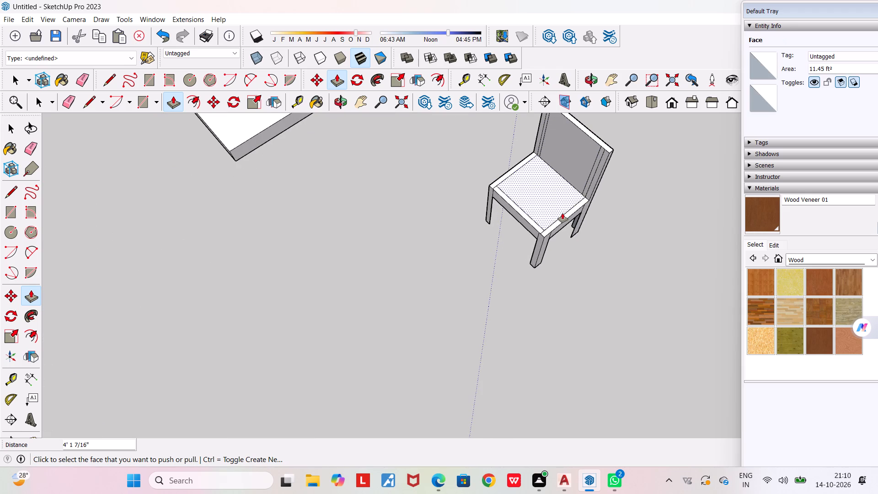
key(space)
scroll(570, 211, up, 7)
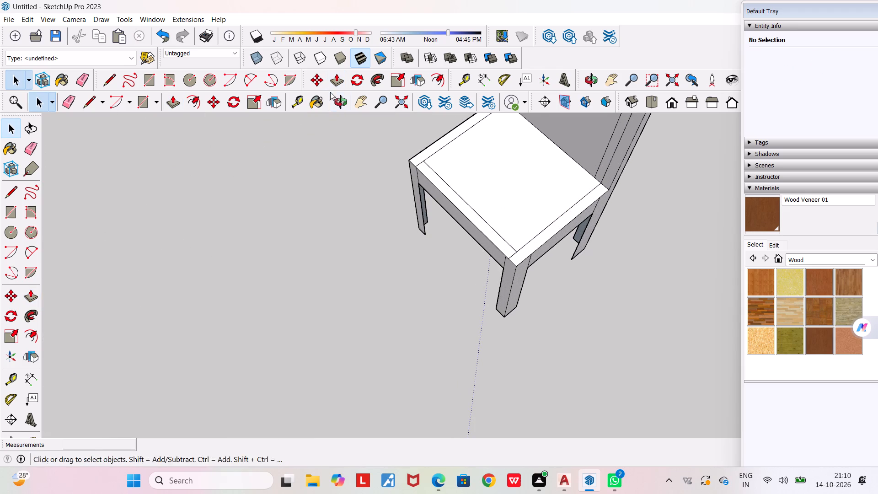
click(334, 76)
scroll(555, 219, up, 4)
click(562, 226)
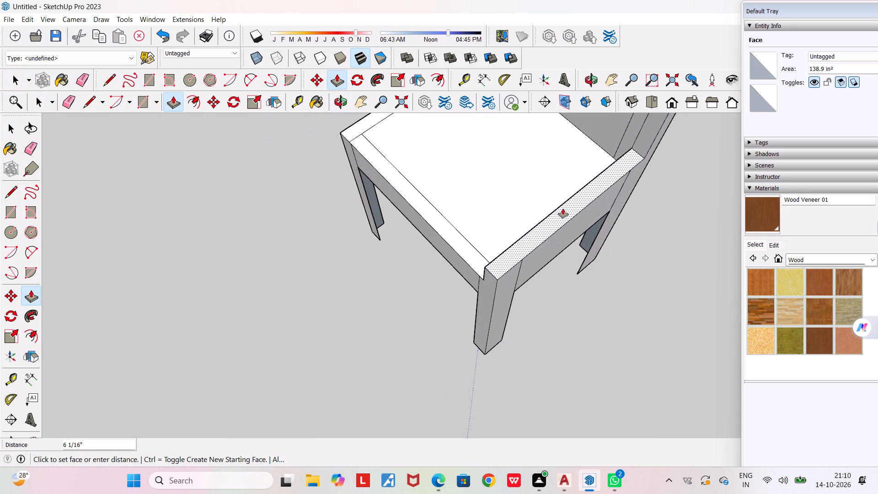
click(551, 196)
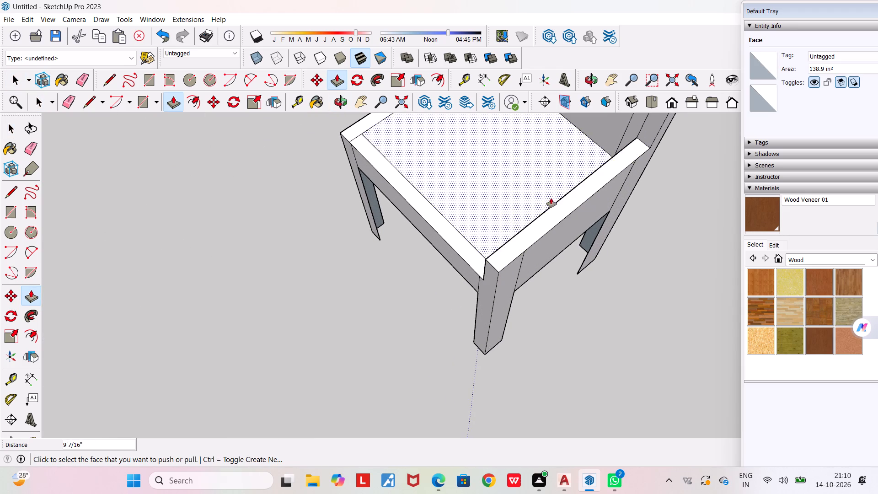
Push/Pull the opposite side border strip of the seat upward about 8 1/8" to form the second armrest.
middle_drag(513, 217, 656, 226)
scroll(656, 226, down, 7)
middle_drag(487, 215, 670, 187)
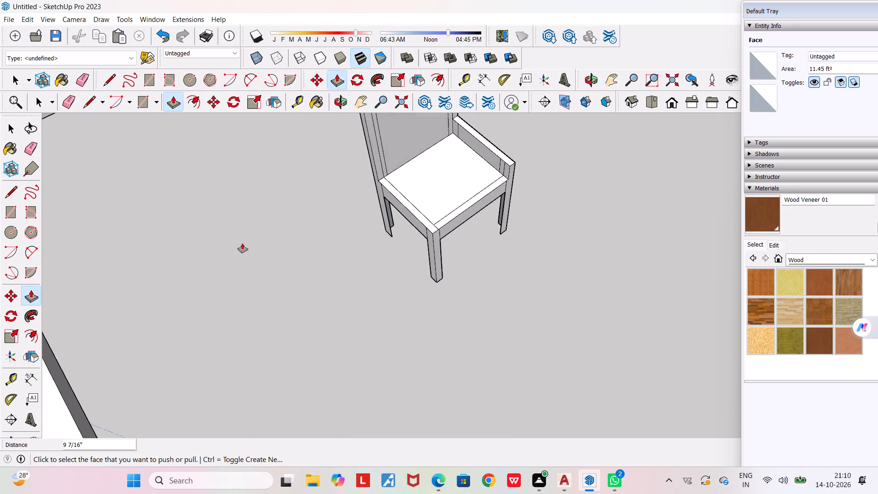
scroll(242, 243, up, 1)
click(440, 207)
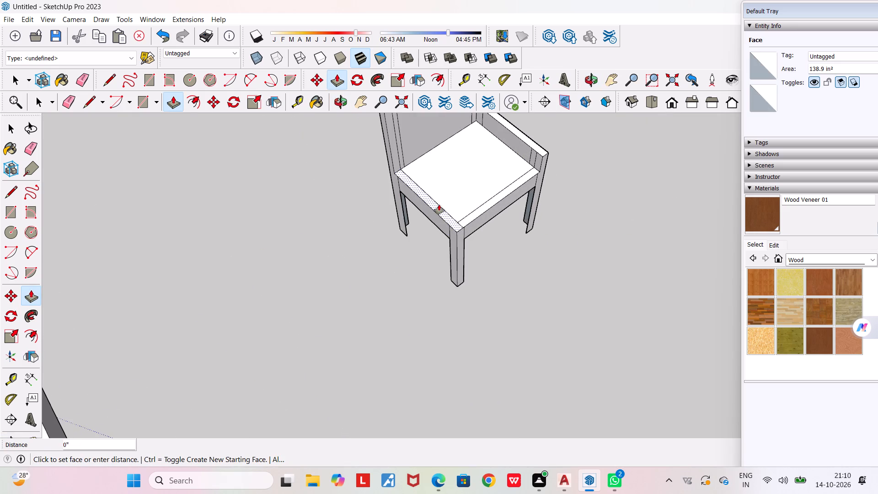
click(439, 195)
Push/Pull the central panel on the front of the chair's backrest by 1".
middle_drag(451, 214, 327, 162)
scroll(332, 166, down, 1)
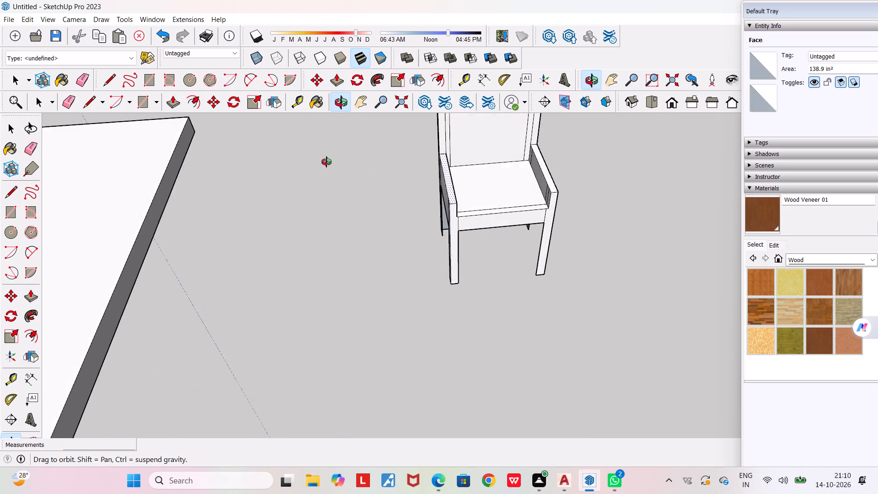
middle_drag(327, 162, 319, 158)
middle_drag(520, 214, 315, 159)
scroll(315, 159, down, 4)
middle_drag(449, 279, 560, 276)
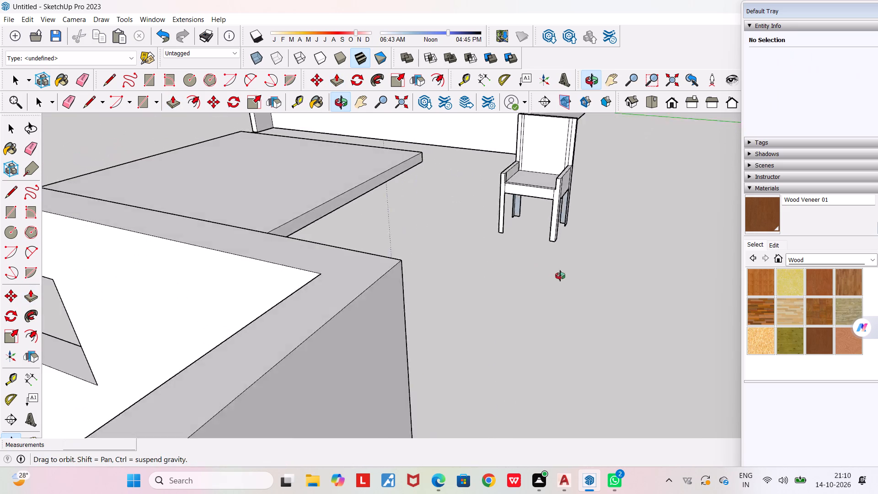
middle_drag(560, 276, 557, 315)
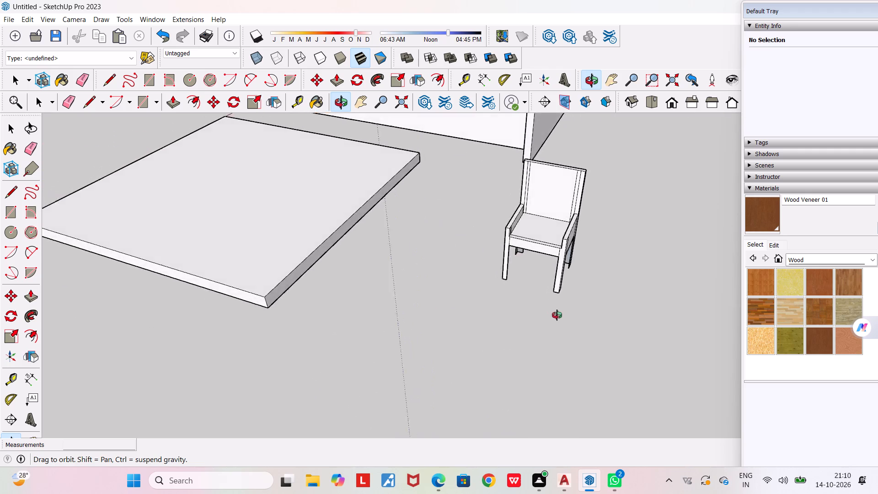
middle_drag(557, 315, 592, 327)
scroll(605, 182, up, 7)
scroll(547, 193, up, 1)
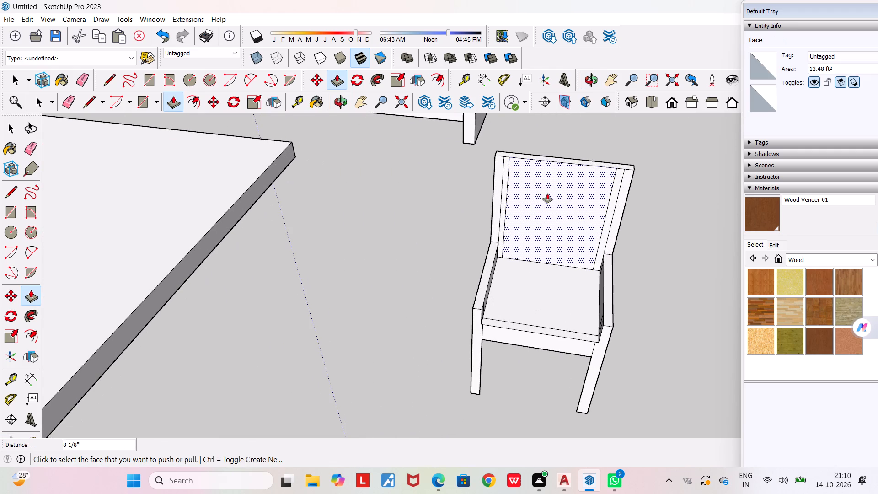
click(557, 214)
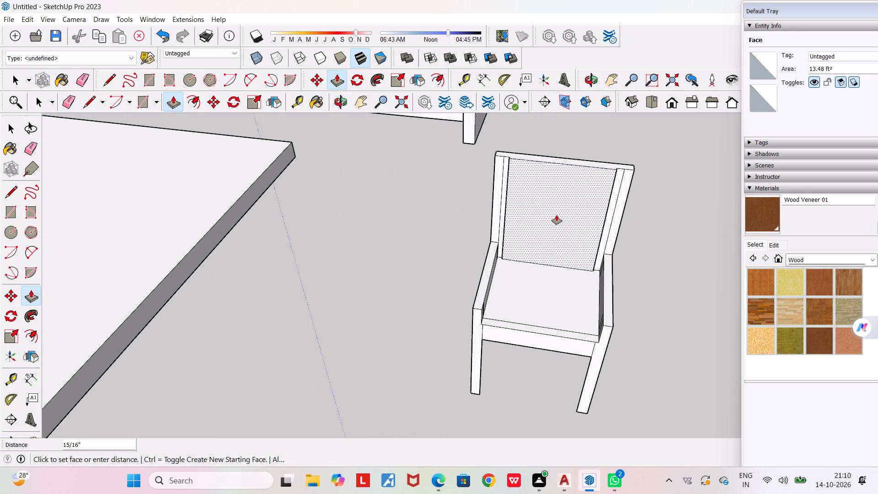
click(556, 215)
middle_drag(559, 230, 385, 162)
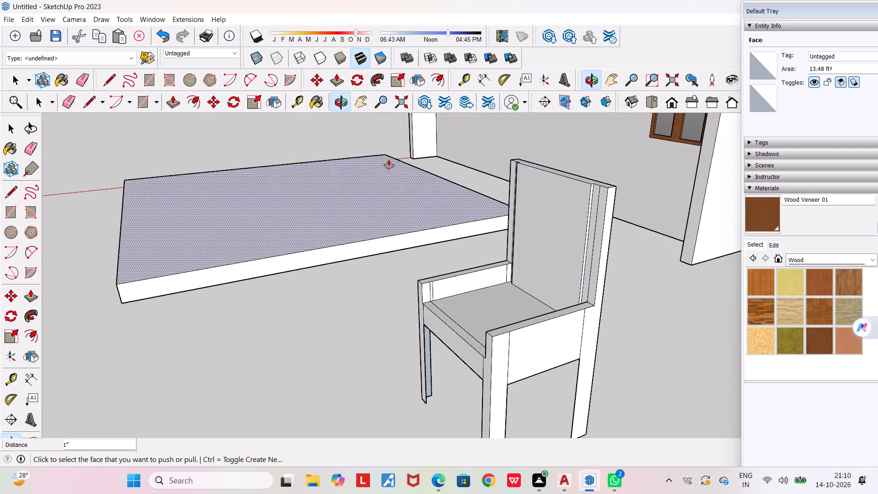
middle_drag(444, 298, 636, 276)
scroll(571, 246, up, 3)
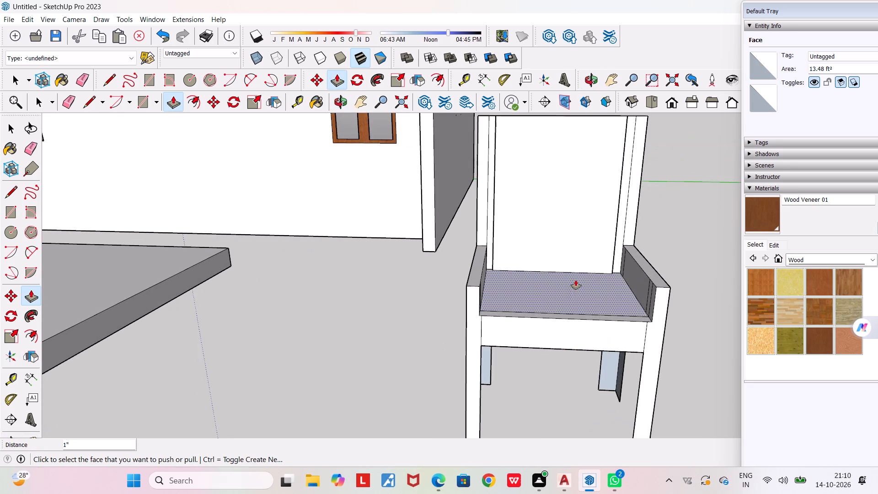
Examine the finished chair from several sides, the furnished rooms of the house, and the open ground beside the slab.
middle_drag(561, 285, 304, 303)
scroll(523, 222, down, 7)
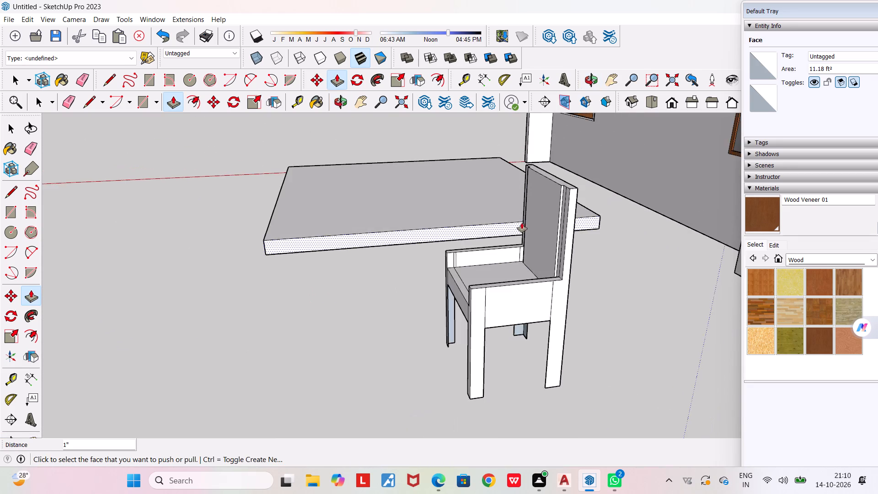
scroll(522, 223, down, 5)
middle_drag(515, 289, 642, 304)
scroll(642, 304, down, 4)
middle_drag(596, 295, 399, 301)
scroll(399, 301, down, 11)
middle_drag(363, 352, 723, 383)
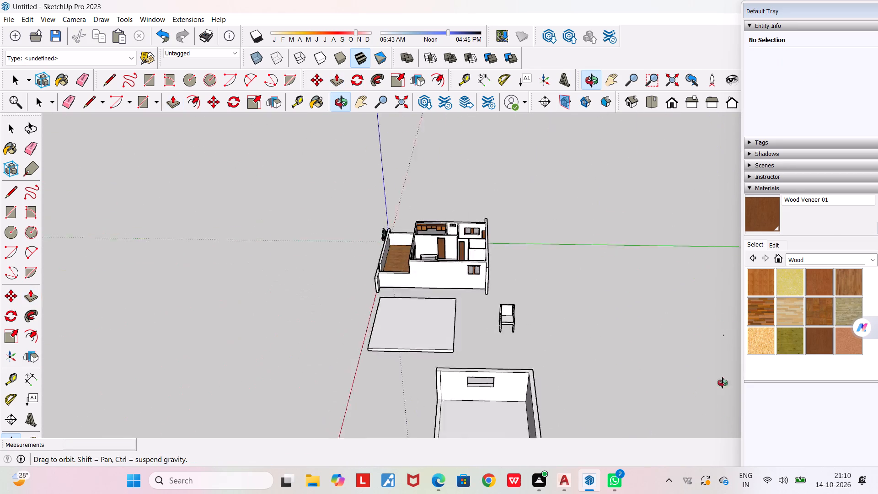
middle_drag(723, 383, 776, 391)
scroll(477, 257, up, 11)
middle_drag(445, 254, 610, 353)
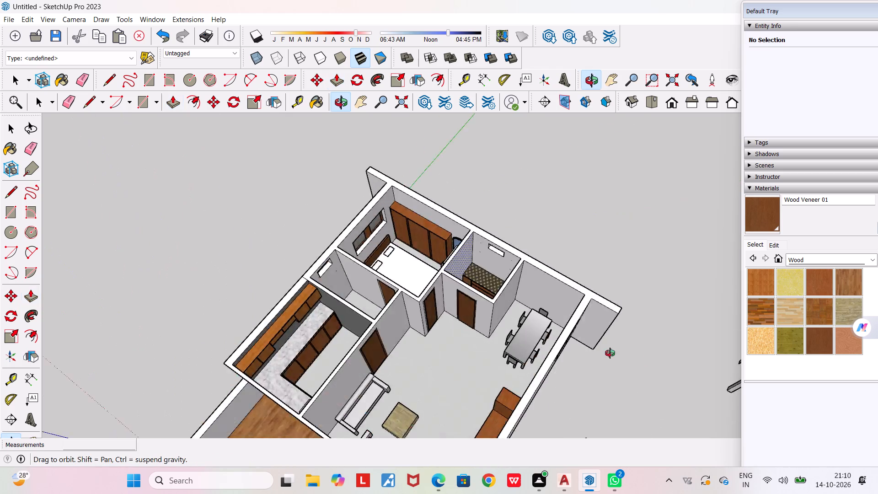
middle_drag(610, 353, 708, 361)
scroll(425, 241, up, 7)
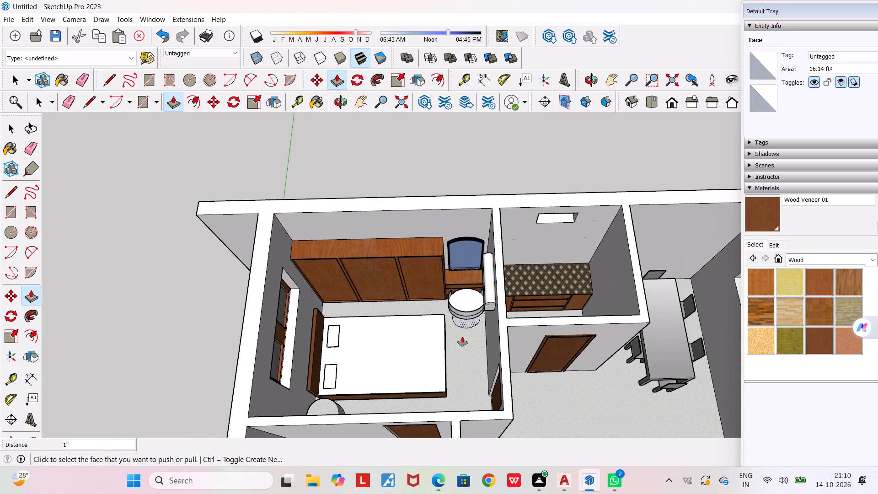
scroll(463, 336, up, 1)
middle_drag(462, 334, 294, 242)
scroll(294, 242, down, 11)
middle_drag(246, 319, 233, 355)
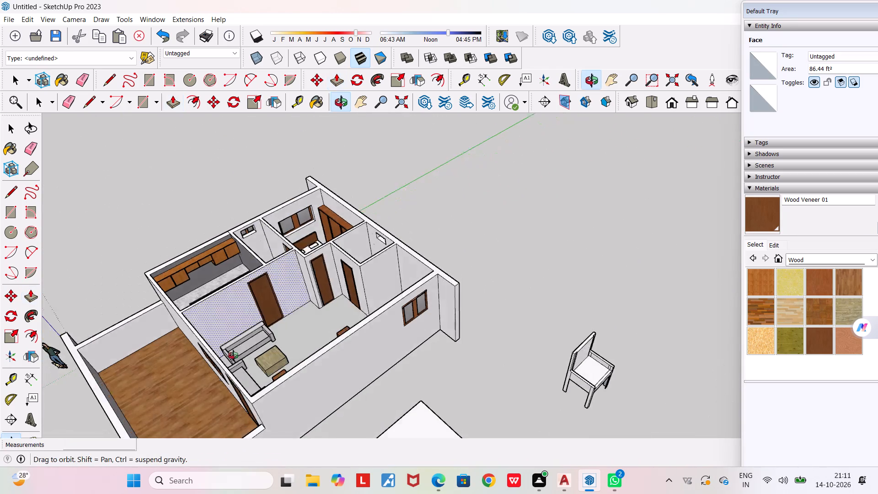
middle_drag(233, 355, 208, 457)
scroll(218, 255, up, 5)
middle_drag(230, 273, 268, 330)
scroll(218, 351, up, 2)
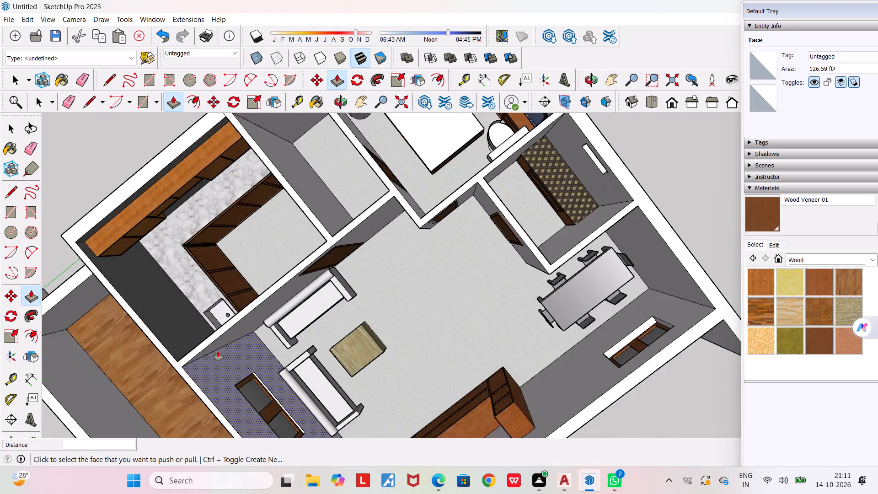
scroll(218, 351, up, 10)
middle_drag(204, 300, 219, 156)
scroll(217, 157, down, 9)
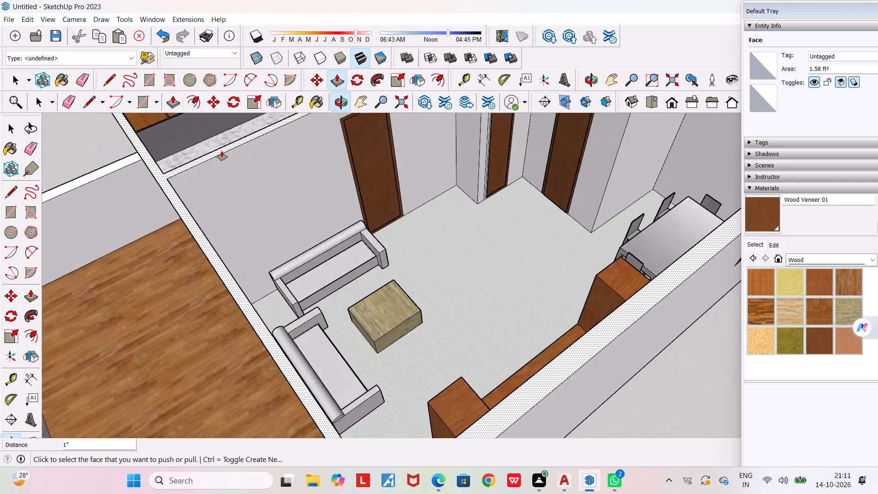
scroll(222, 151, down, 3)
middle_drag(375, 316, 335, 181)
scroll(335, 181, down, 12)
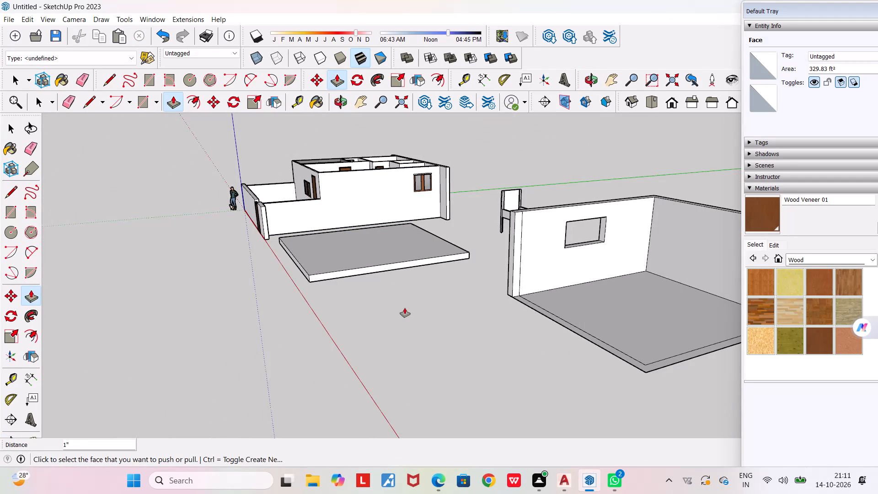
Draw a rectangle of about 13.24 ft² on the open ground between the flat slab and the walled room.
key(space)
key(space)
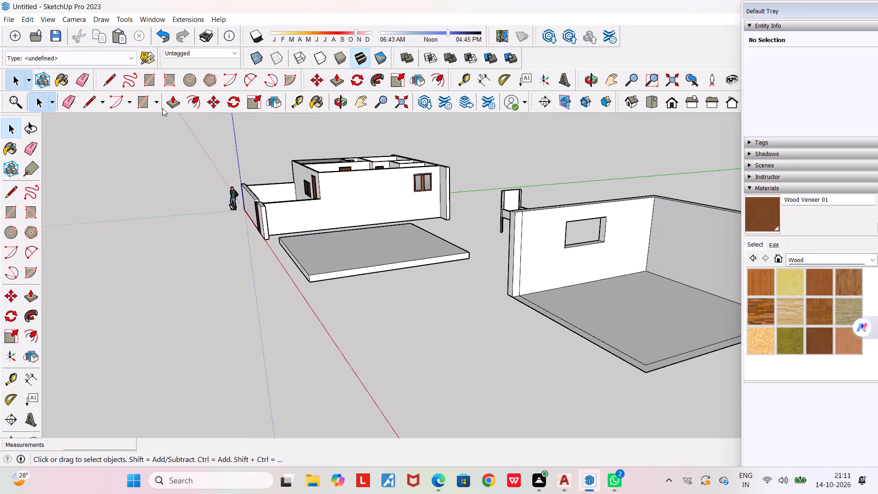
click(154, 85)
scroll(416, 307, up, 2)
click(402, 324)
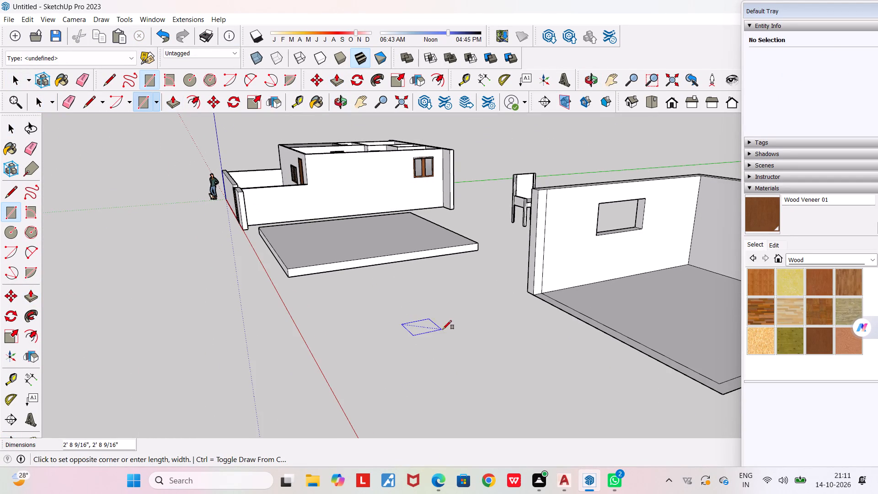
click(454, 336)
scroll(387, 320, up, 4)
key(space)
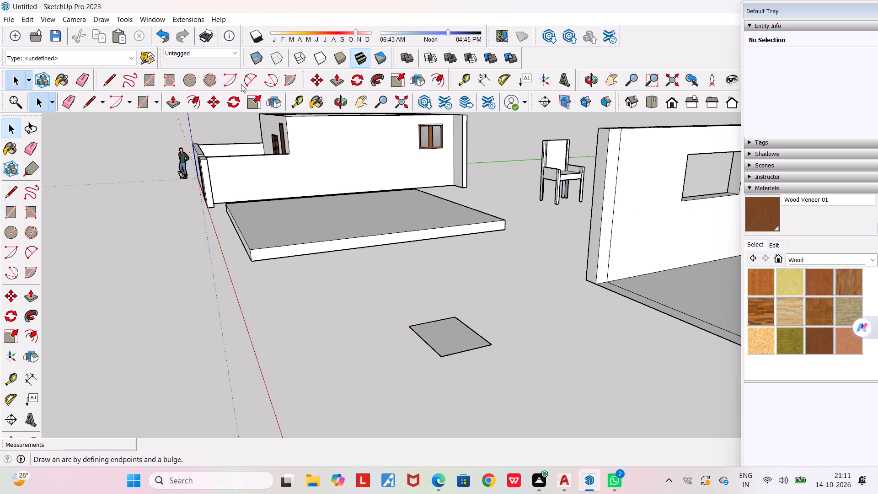
Push/Pull the new ground rectangle upward to form a low box.
key(p)
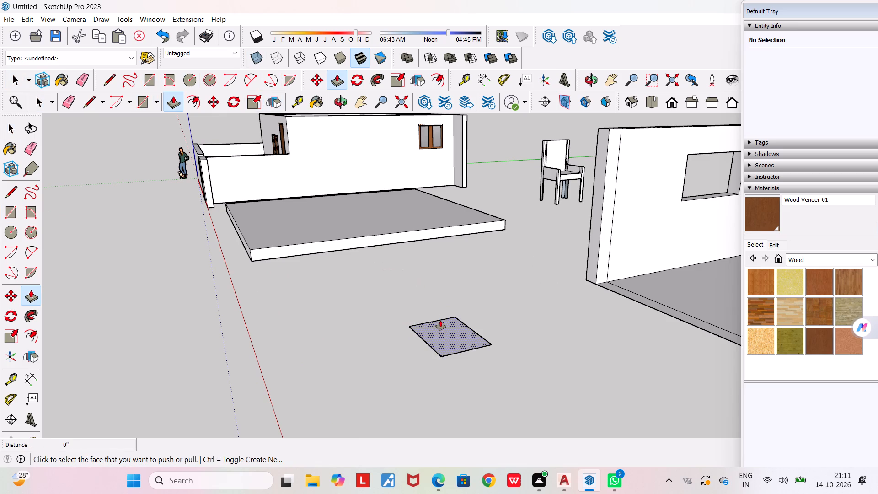
click(441, 322)
click(442, 293)
key(space)
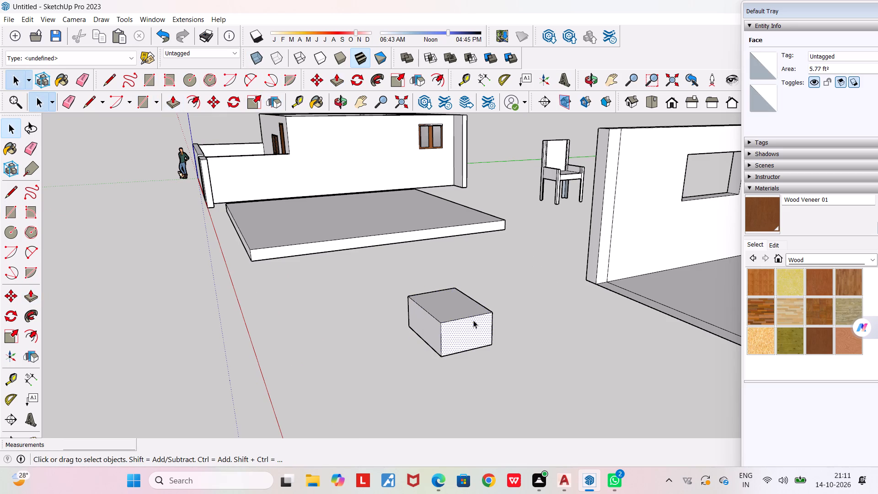
Offset the outline of the box's top face inward to leave a narrow rim around an inner panel of about 9.59 ft².
click(200, 105)
click(452, 310)
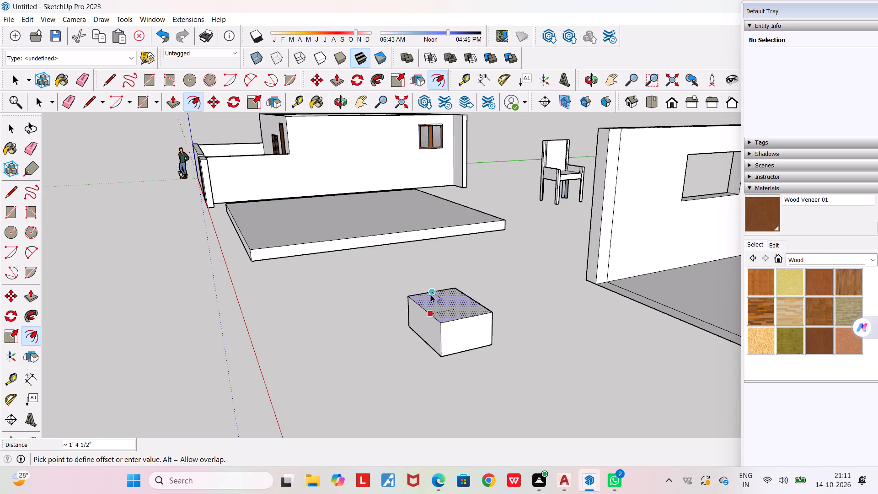
click(454, 328)
scroll(447, 303, up, 1)
middle_drag(447, 308, 450, 361)
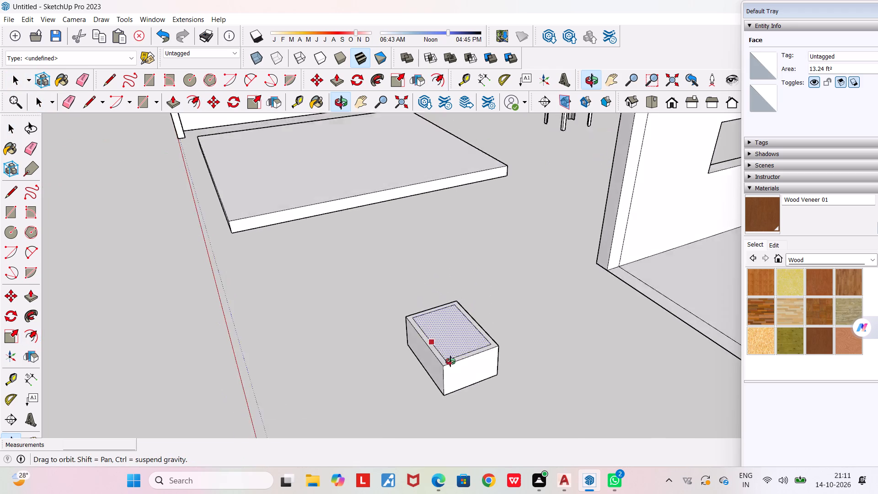
middle_drag(450, 361, 455, 394)
scroll(455, 362, up, 4)
key(space)
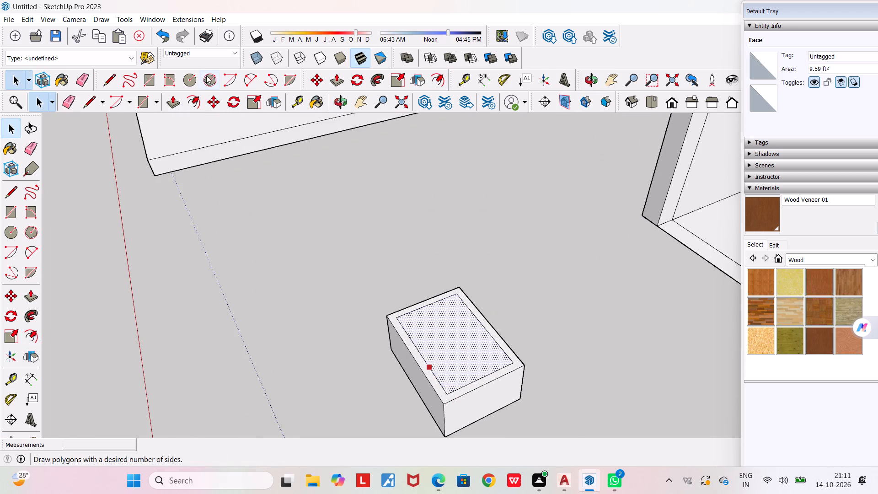
Push/Pull the inner top panel down about 10" to hollow the box into a basin.
click(168, 101)
click(453, 349)
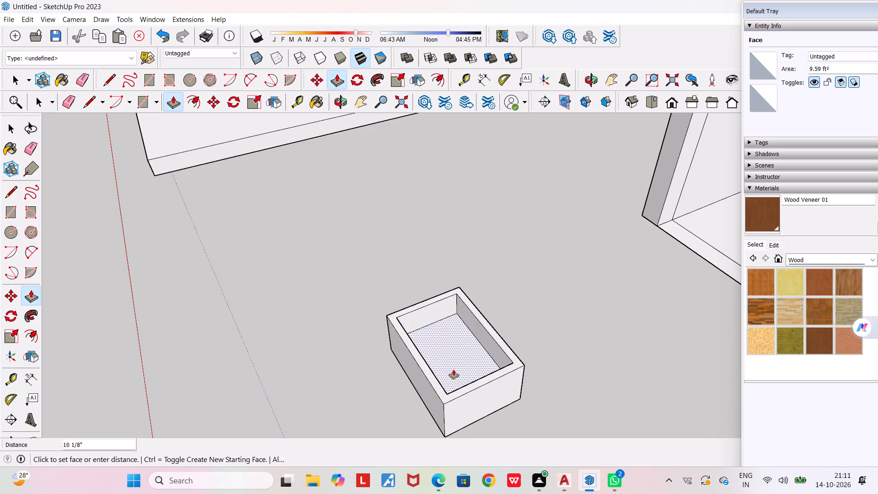
click(454, 370)
Draw a circle with a radius of about 4 3/16" near the middle of the basin floor.
click(187, 85)
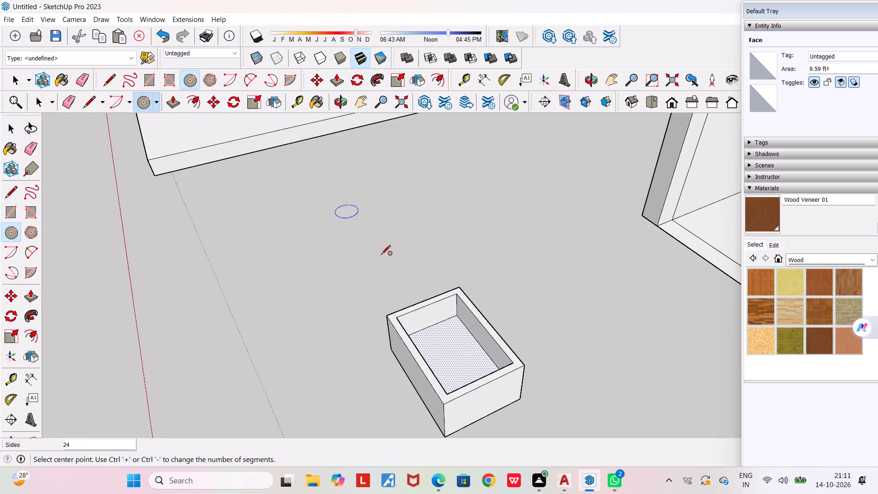
click(456, 360)
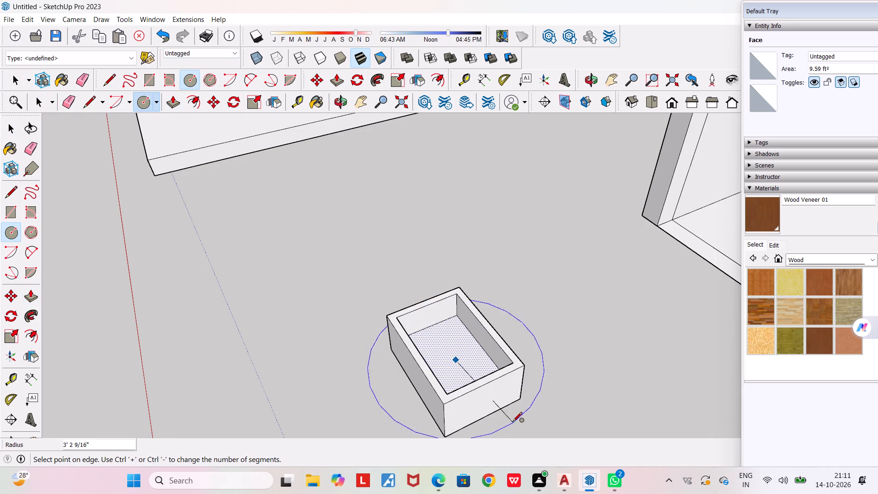
click(459, 368)
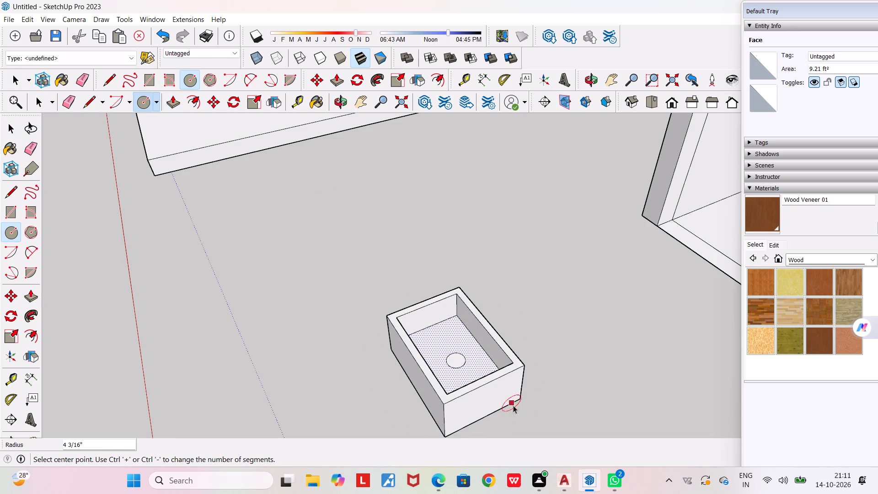
key(space)
key(space)
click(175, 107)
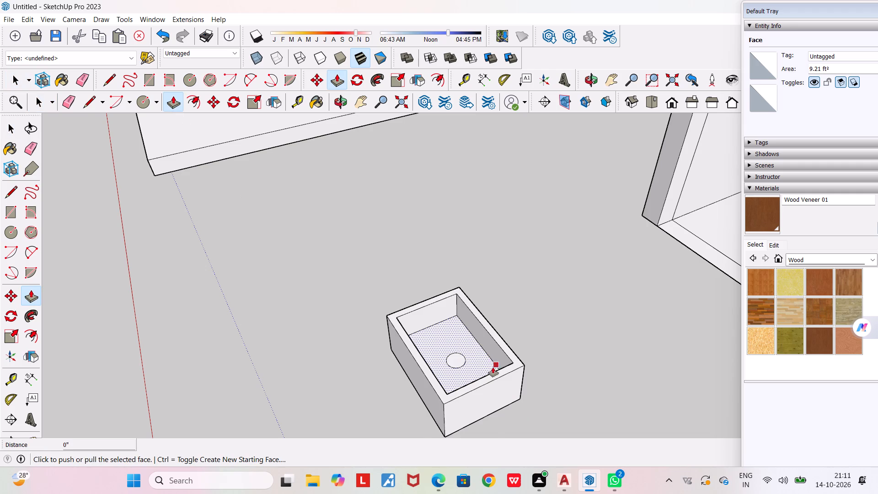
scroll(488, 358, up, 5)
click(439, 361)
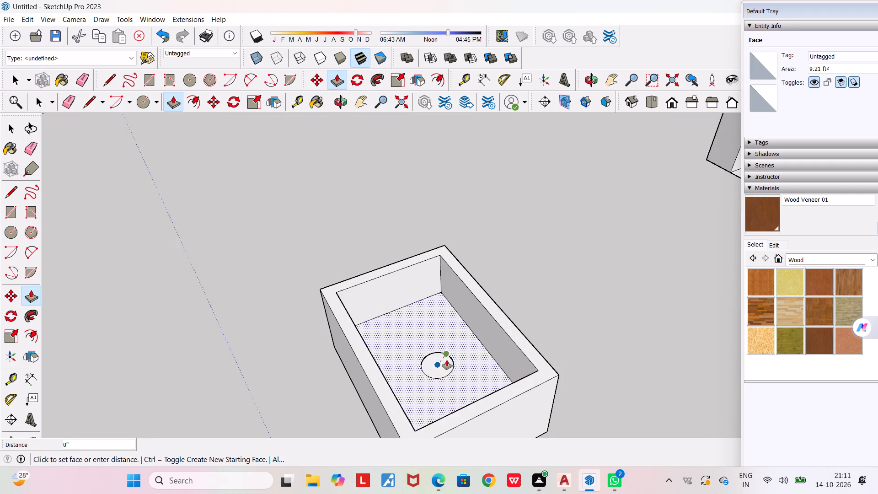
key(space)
Push/Pull the circle on the basin floor down about 9 5/16" to form a drain hole.
scroll(434, 365, up, 5)
click(446, 376)
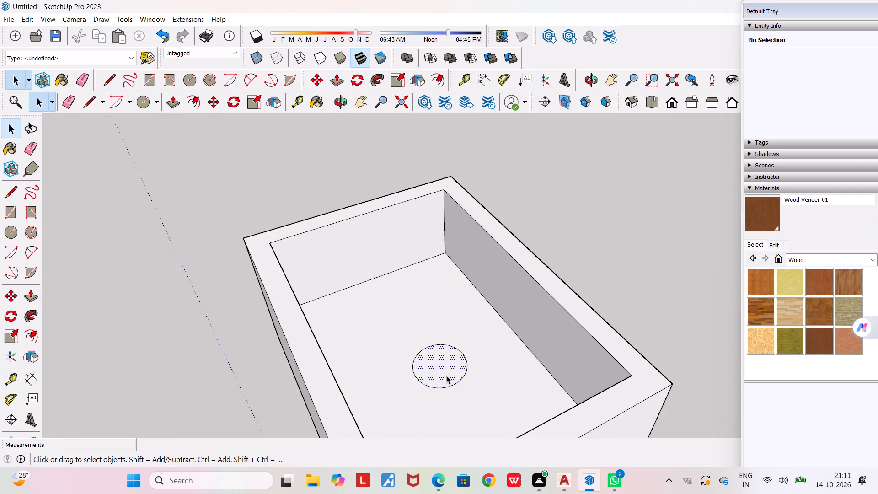
key(p)
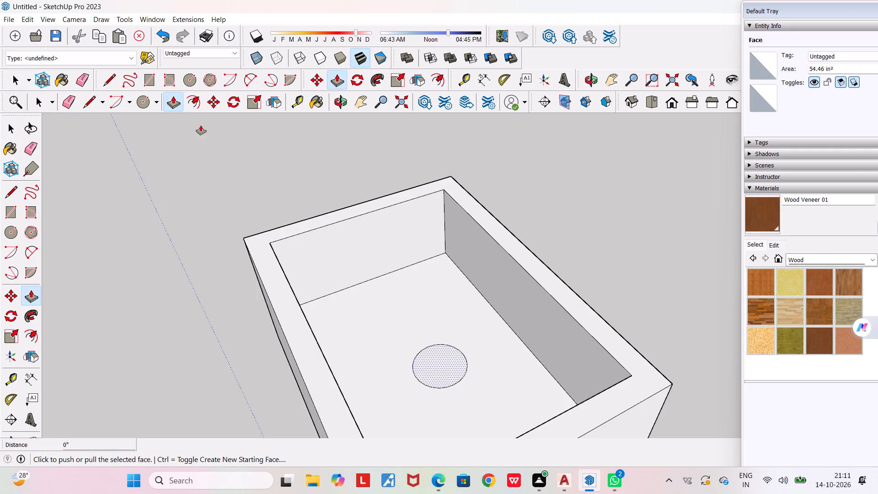
click(452, 365)
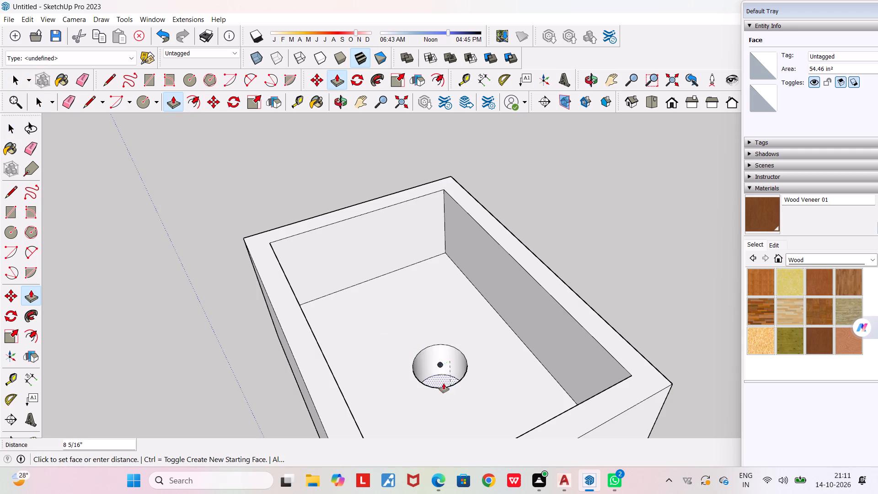
click(447, 397)
Draw two short parallel lines across one long side of the basin's rim, each about 3" long, to separate a small section.
middle_drag(443, 381, 374, 493)
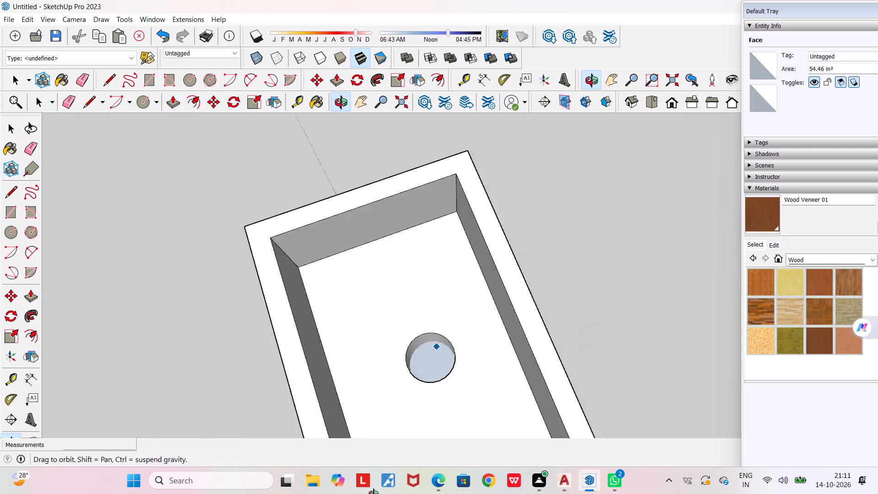
middle_drag(374, 493, 187, 384)
middle_drag(239, 301, 685, 204)
scroll(685, 204, down, 5)
middle_drag(673, 219, 620, 302)
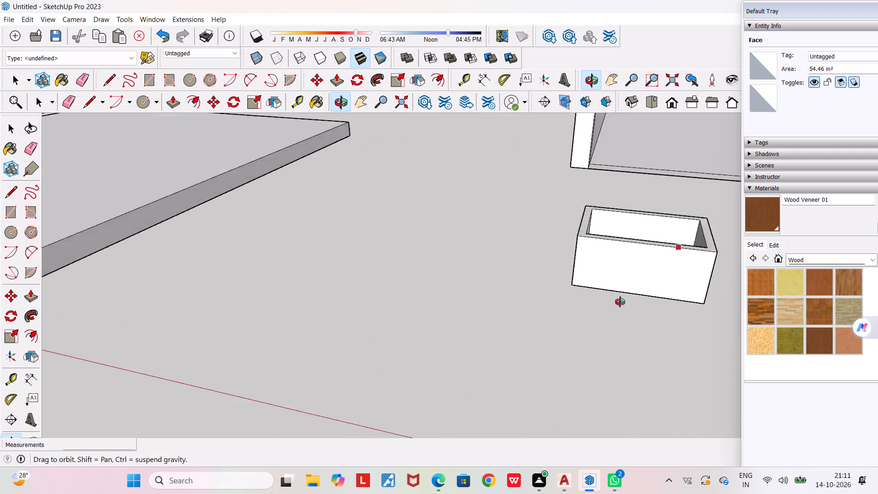
middle_drag(620, 302, 216, 272)
scroll(264, 241, up, 8)
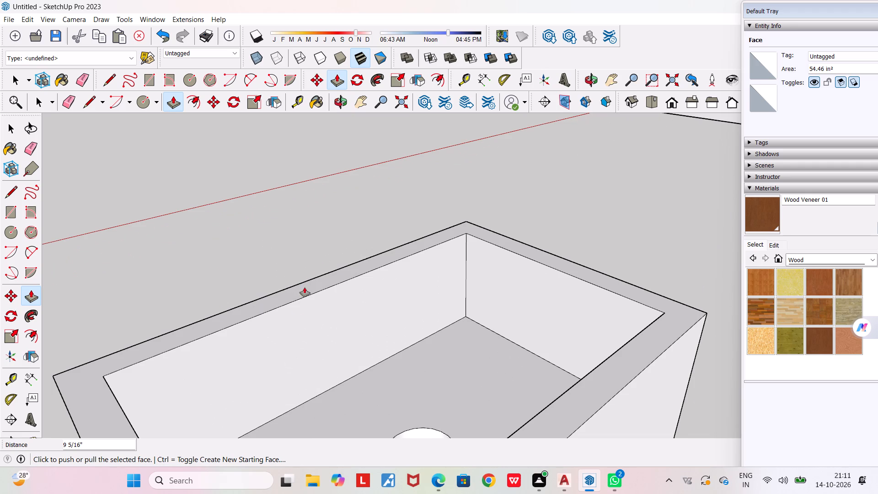
scroll(305, 303, up, 2)
middle_drag(305, 305, 311, 383)
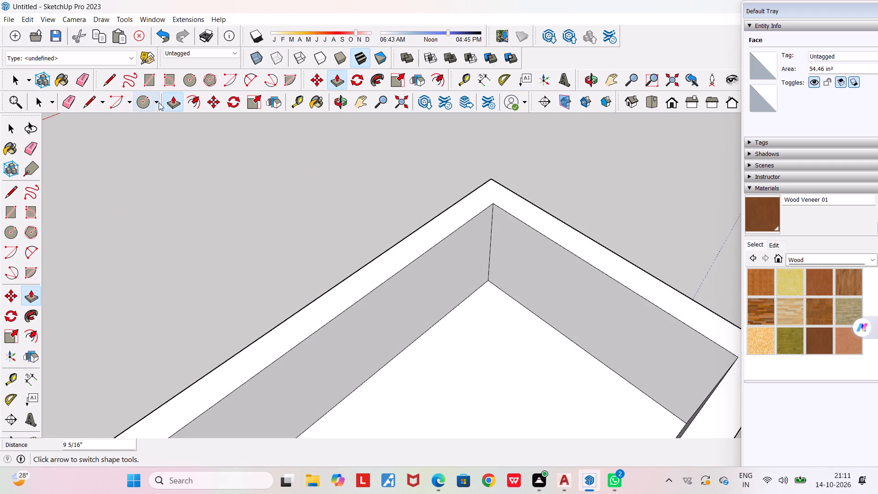
scroll(166, 100, down, 4)
scroll(109, 125, down, 4)
scroll(159, 112, up, 1)
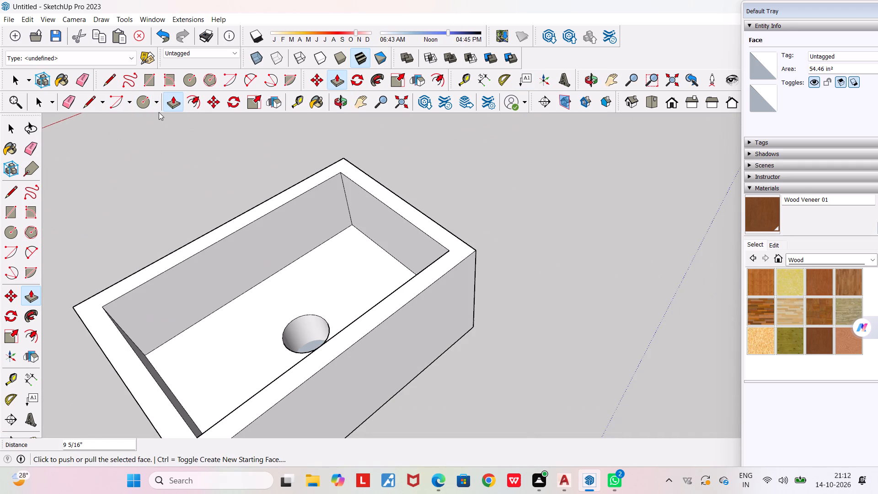
scroll(159, 112, up, 1)
click(149, 81)
scroll(192, 201, up, 4)
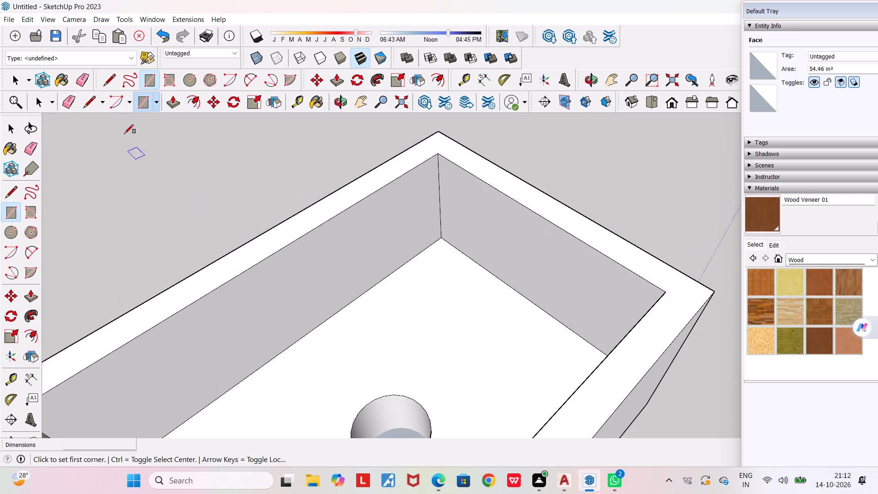
click(114, 81)
scroll(263, 293, up, 1)
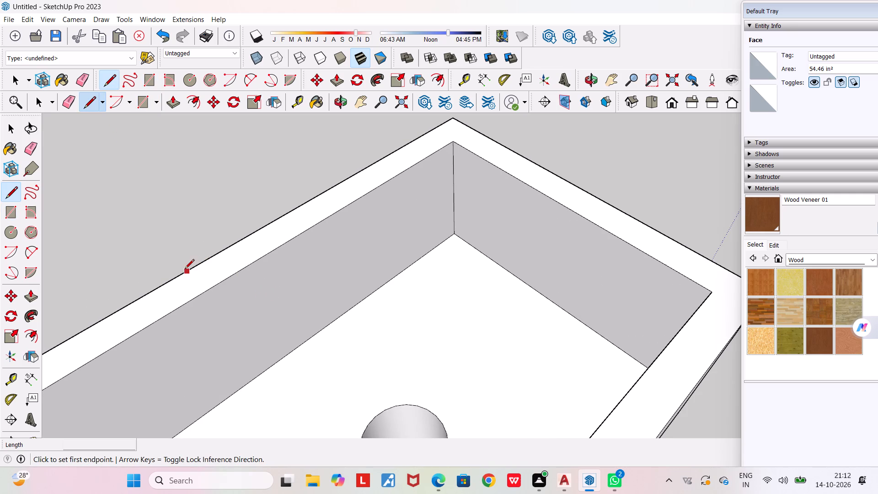
click(185, 274)
click(198, 298)
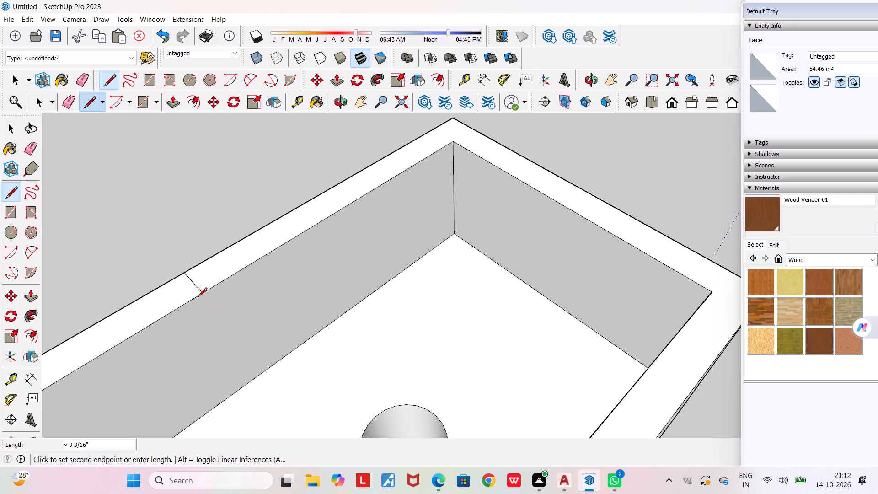
click(233, 244)
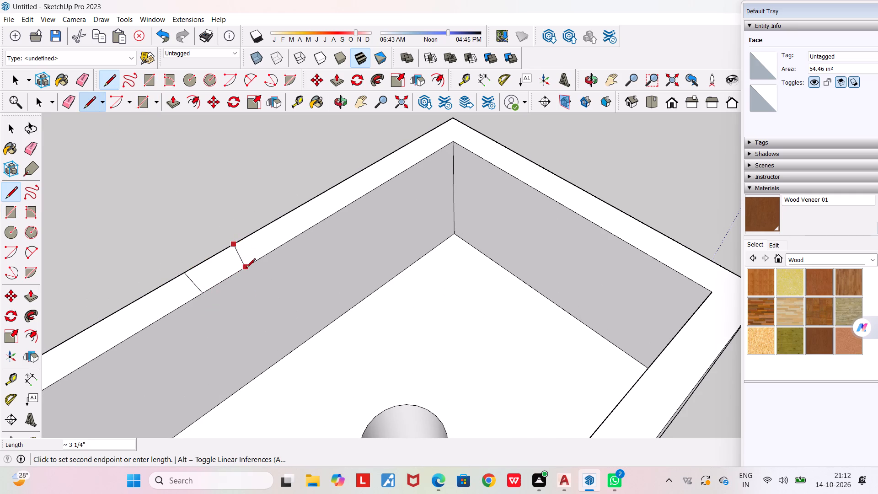
click(251, 266)
key(space)
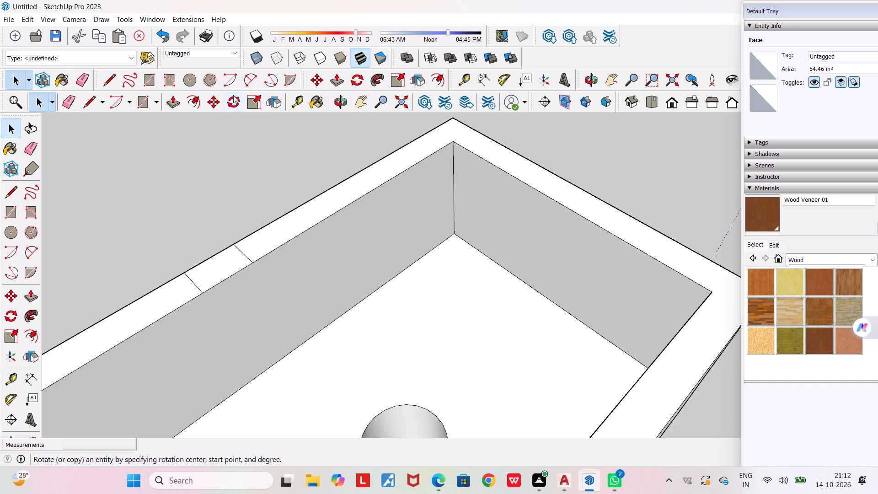
Push/Pull the small separated section of the basin rim up about 1' 1 1/16" to form a faucet post.
click(176, 102)
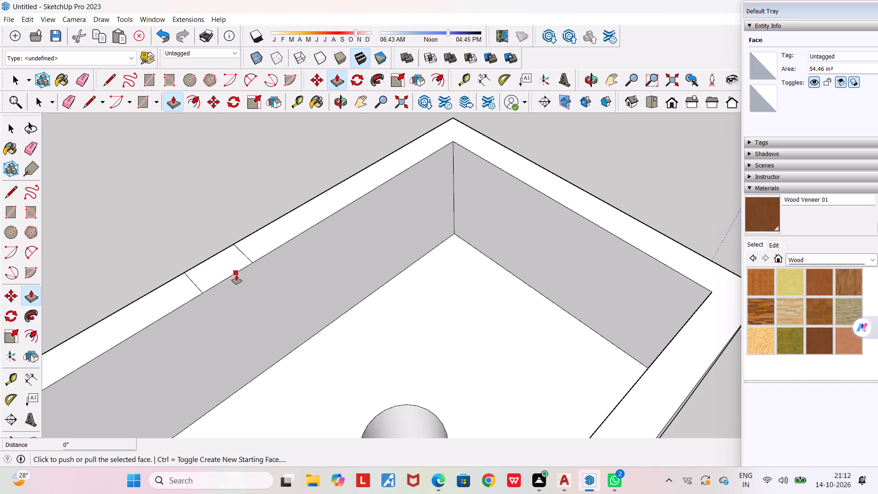
key(space)
key(space)
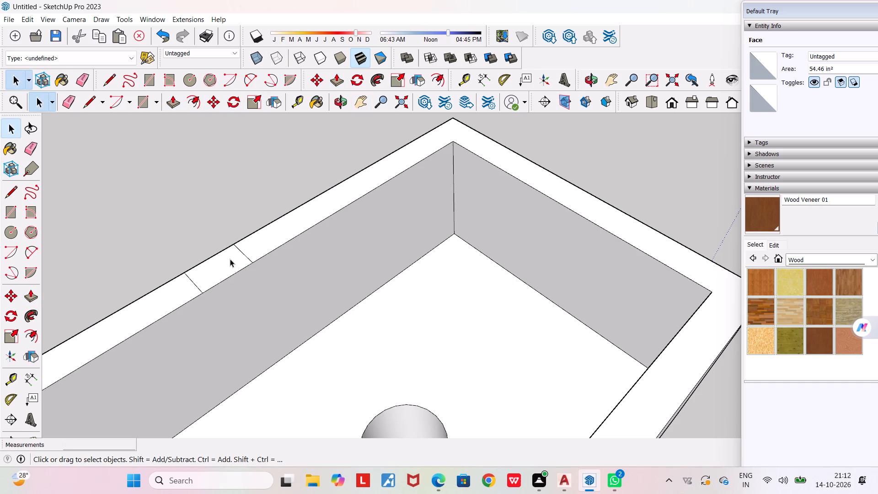
click(230, 259)
key(p)
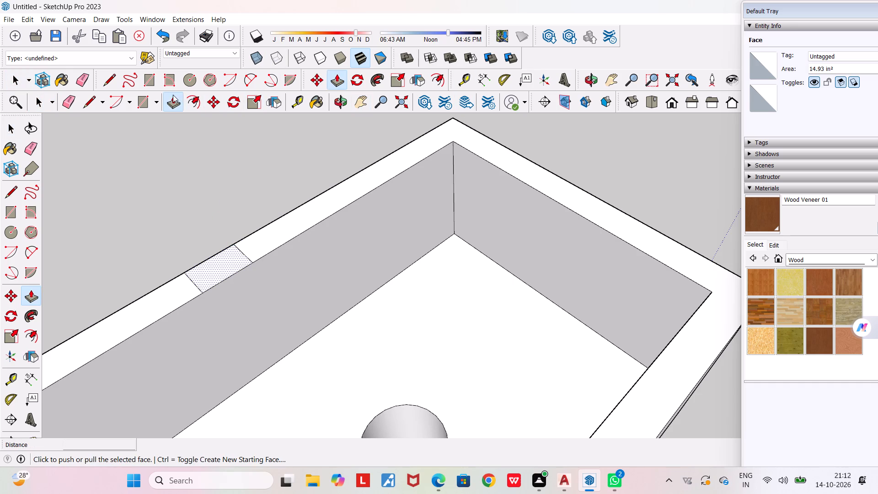
click(223, 261)
scroll(198, 192, down, 7)
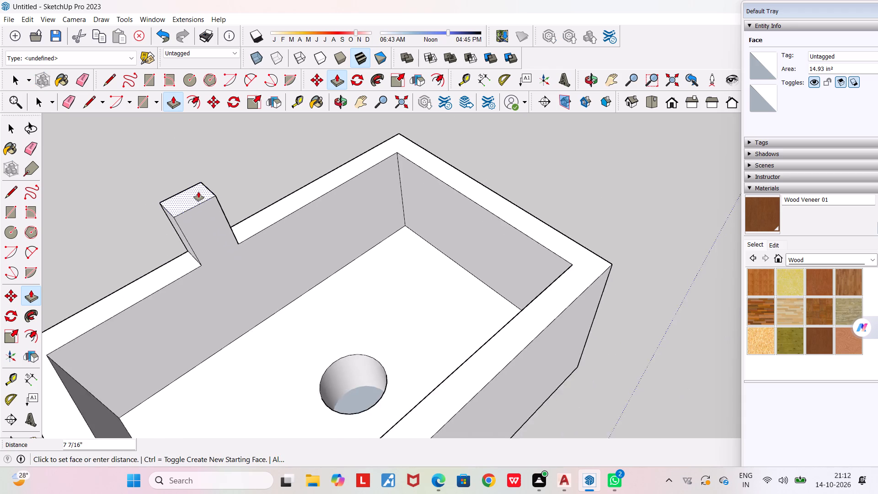
scroll(198, 192, down, 2)
click(194, 161)
Draw a circle with a radius of about 1" near the top of the post's face that looks onto the basin.
middle_drag(198, 199, 414, 112)
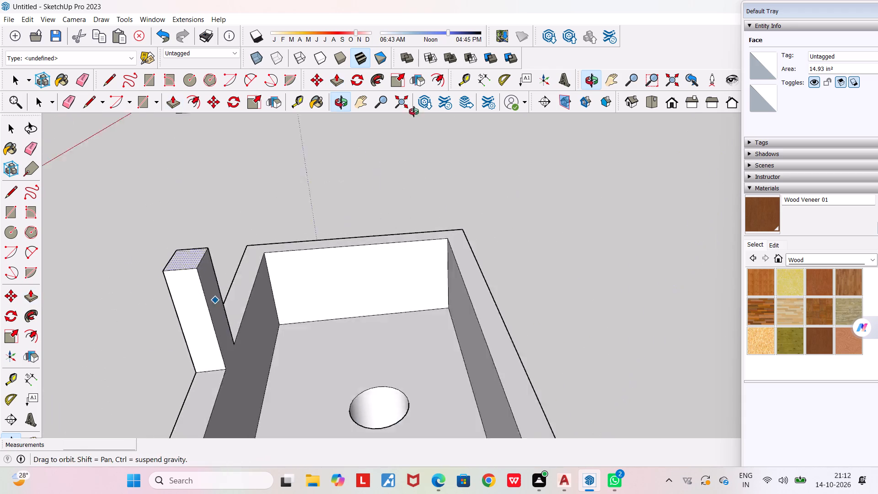
middle_drag(414, 112, 428, 93)
scroll(428, 93, down, 4)
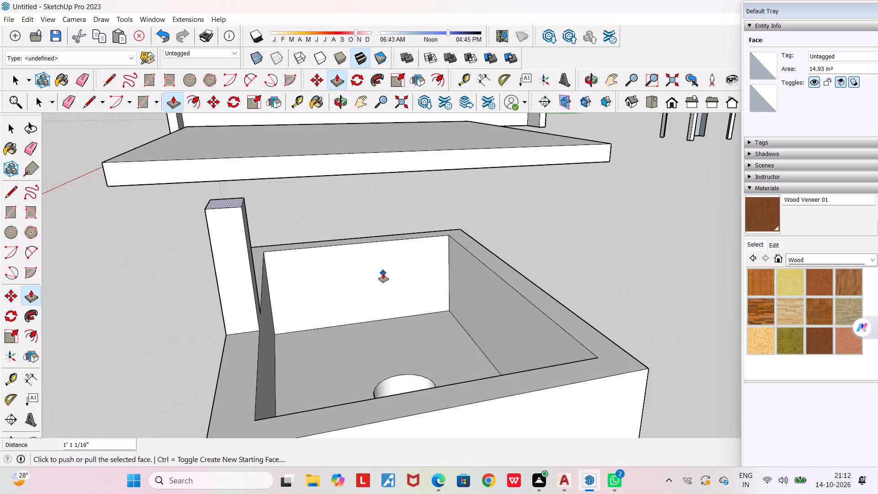
scroll(230, 252, up, 4)
middle_drag(237, 246, 129, 265)
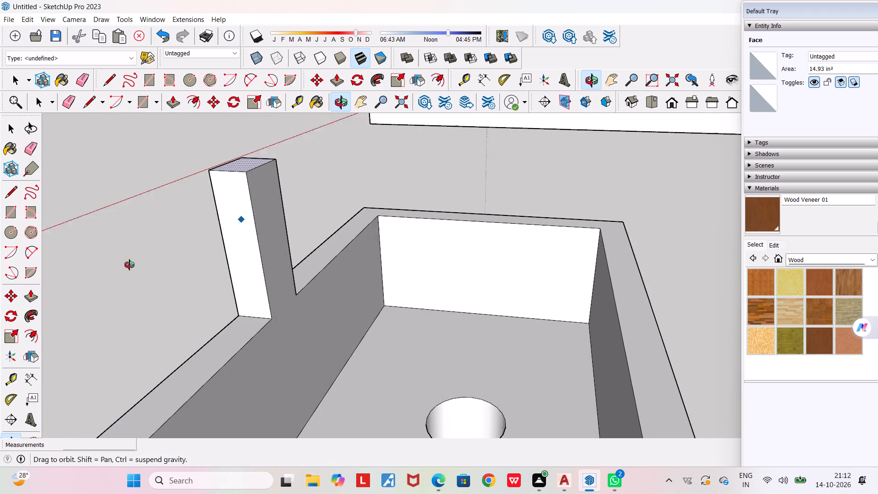
middle_drag(129, 265, 128, 264)
scroll(271, 193, up, 2)
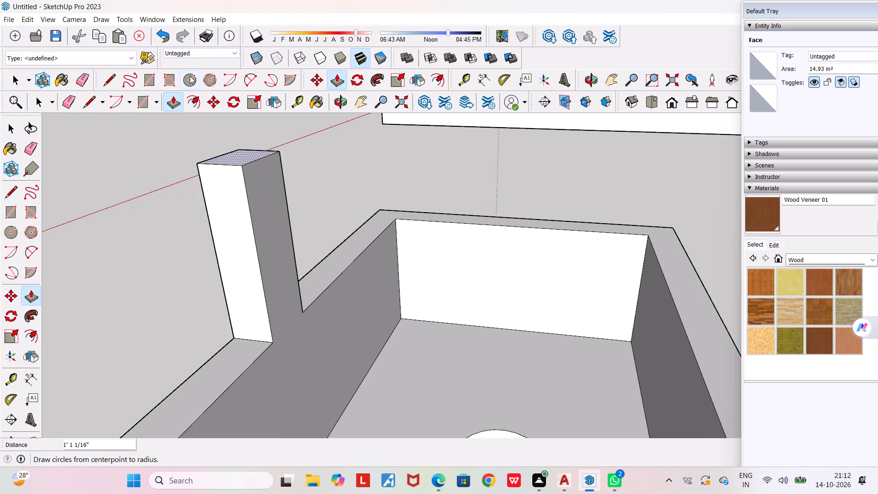
click(190, 76)
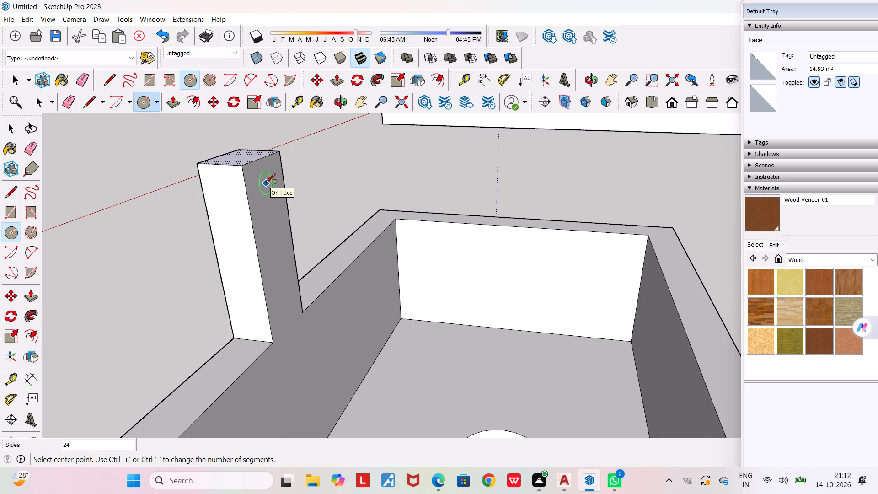
click(266, 182)
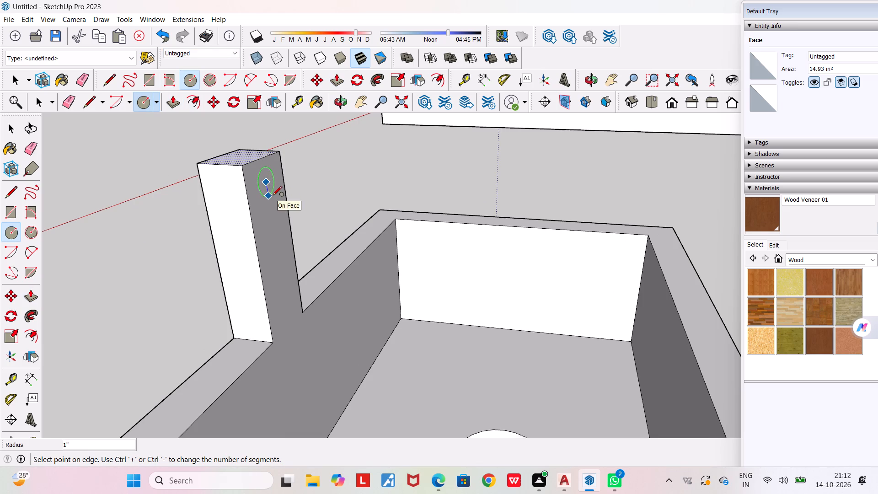
click(273, 196)
key(space)
key(space)
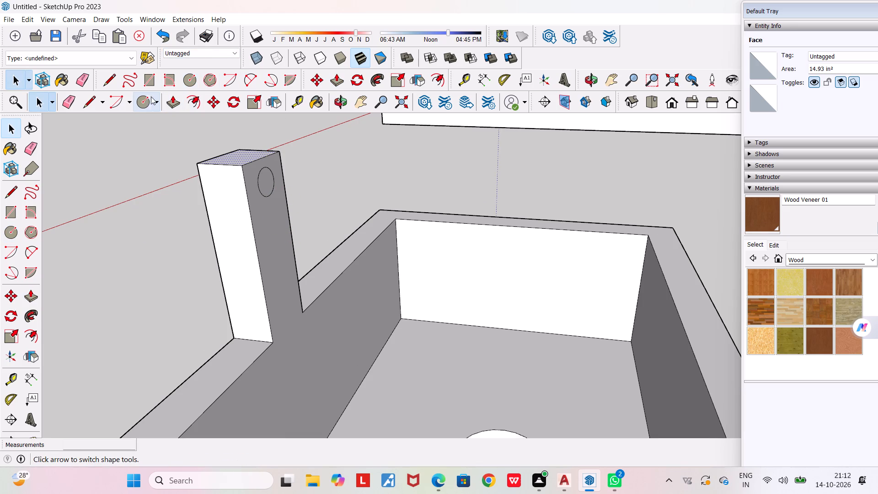
Push/Pull the circle on the post outward about 7 3/8" over the basin to form a cylindrical spout.
click(146, 101)
click(174, 102)
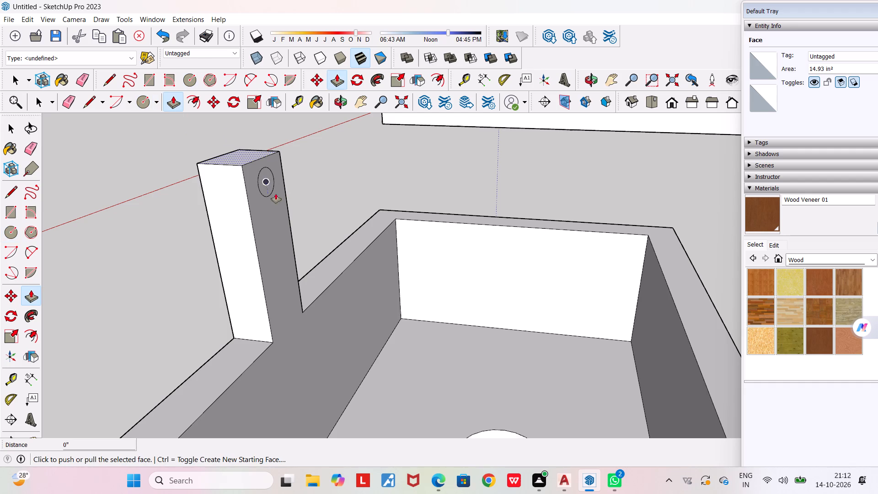
key(space)
click(268, 181)
click(167, 101)
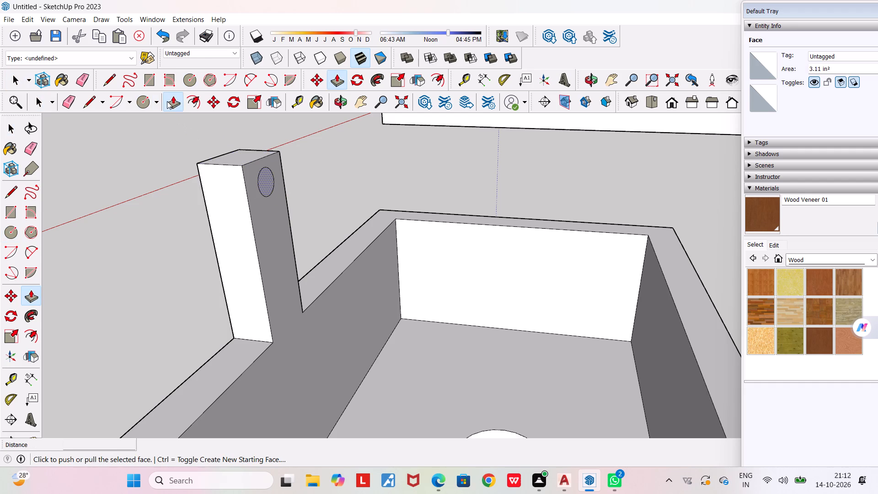
click(267, 178)
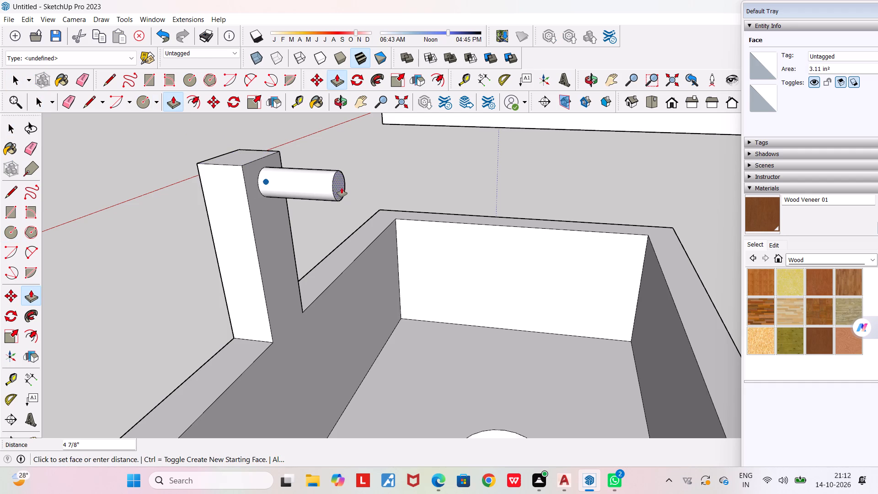
click(368, 189)
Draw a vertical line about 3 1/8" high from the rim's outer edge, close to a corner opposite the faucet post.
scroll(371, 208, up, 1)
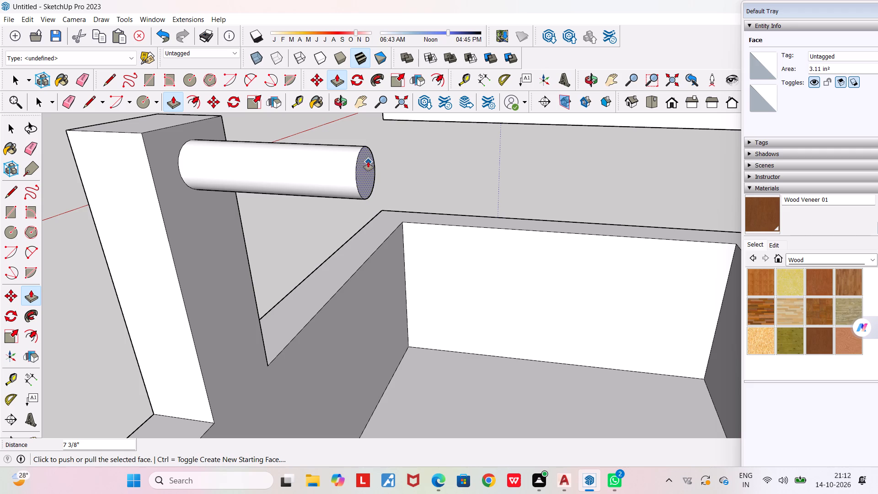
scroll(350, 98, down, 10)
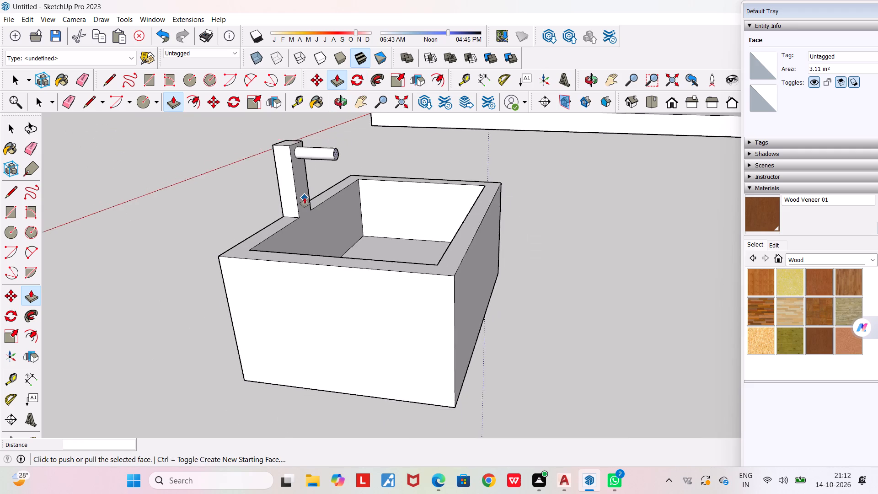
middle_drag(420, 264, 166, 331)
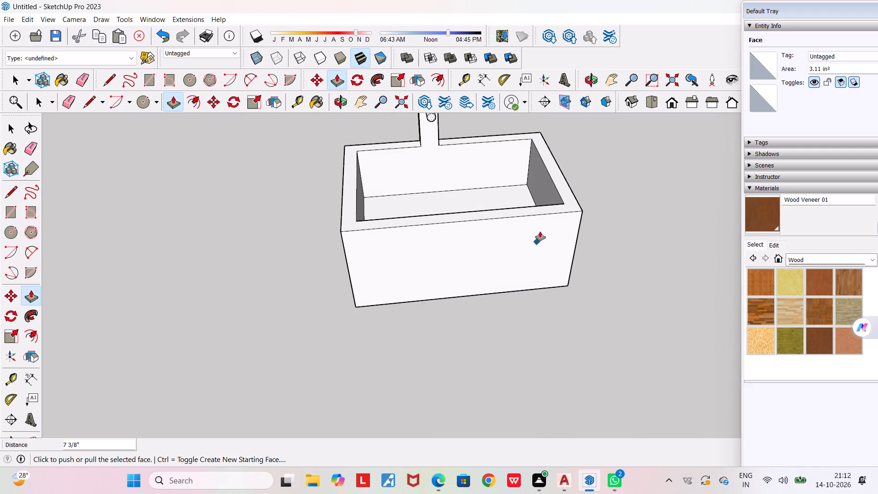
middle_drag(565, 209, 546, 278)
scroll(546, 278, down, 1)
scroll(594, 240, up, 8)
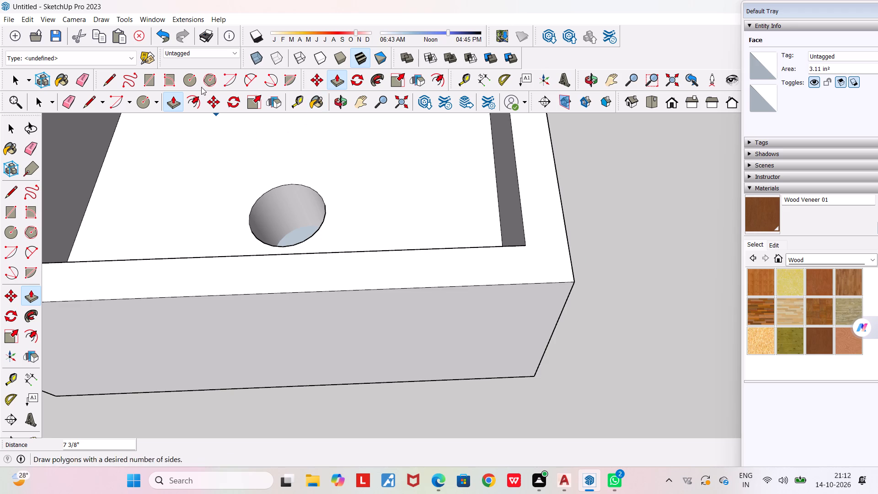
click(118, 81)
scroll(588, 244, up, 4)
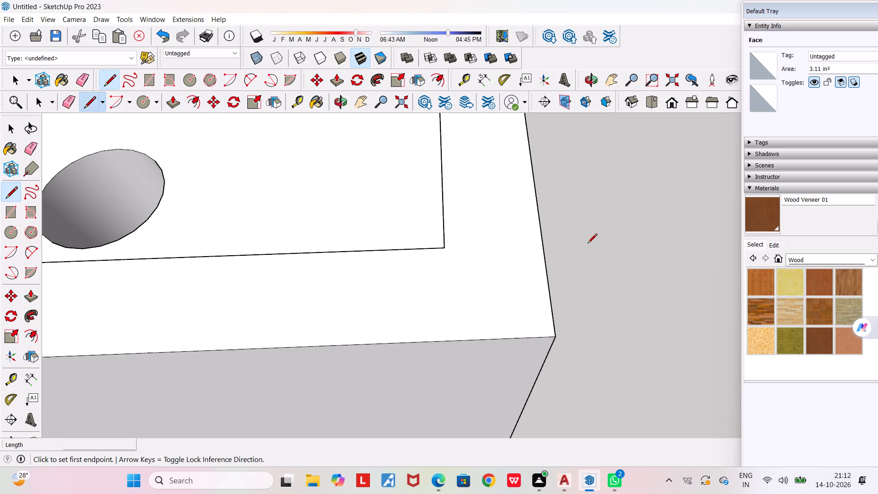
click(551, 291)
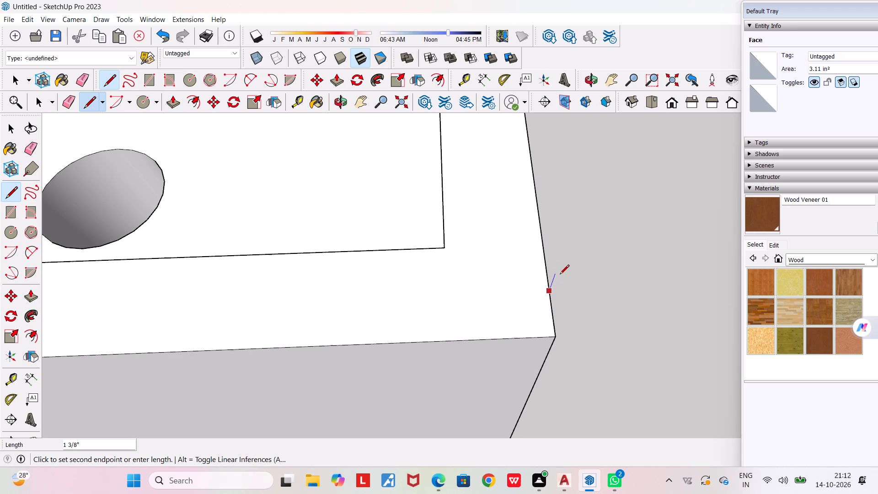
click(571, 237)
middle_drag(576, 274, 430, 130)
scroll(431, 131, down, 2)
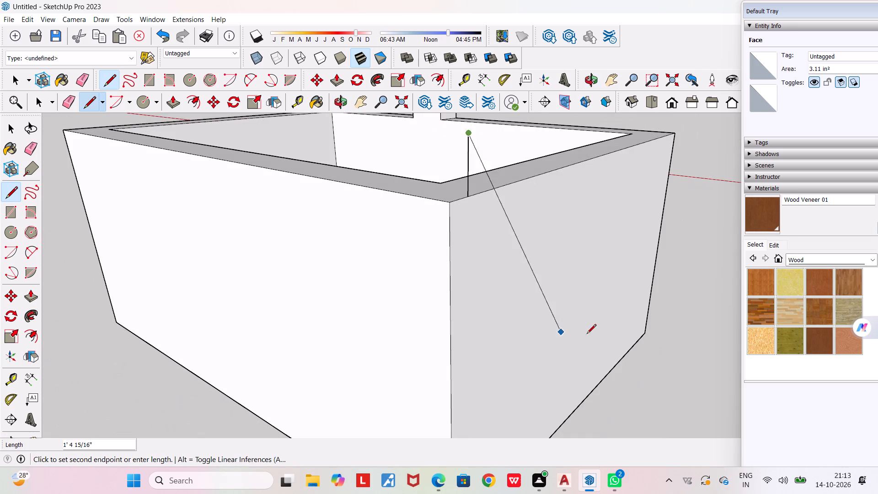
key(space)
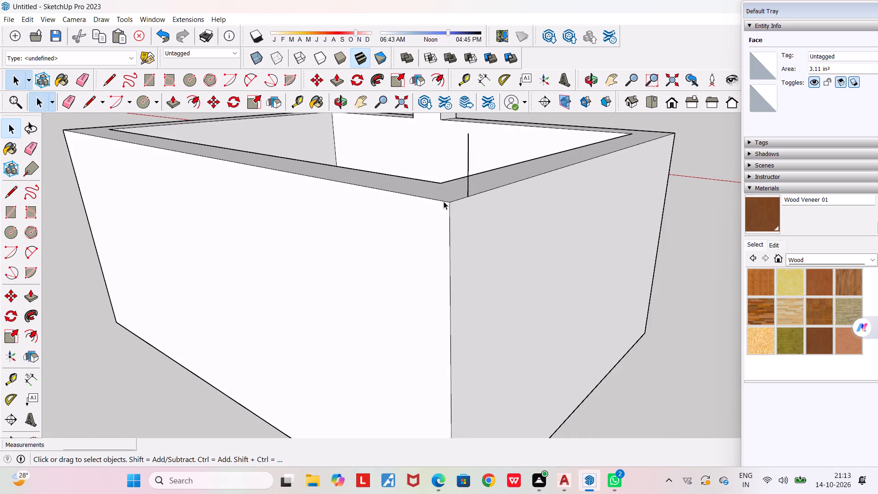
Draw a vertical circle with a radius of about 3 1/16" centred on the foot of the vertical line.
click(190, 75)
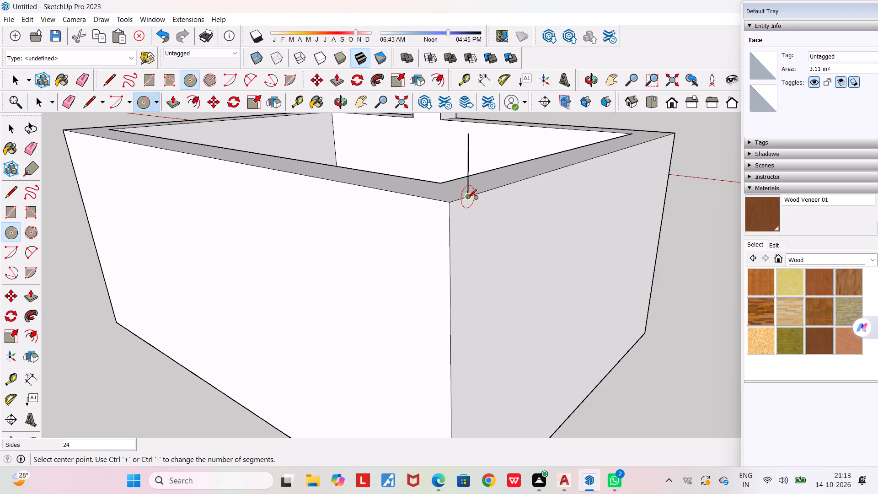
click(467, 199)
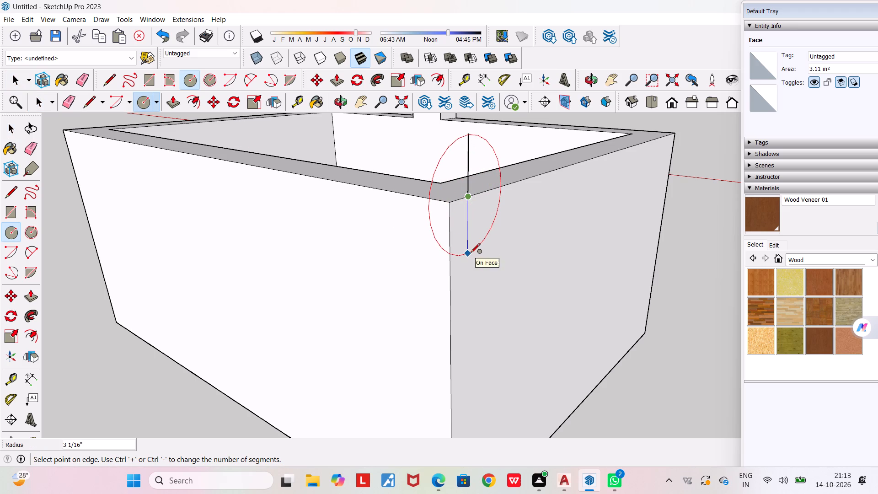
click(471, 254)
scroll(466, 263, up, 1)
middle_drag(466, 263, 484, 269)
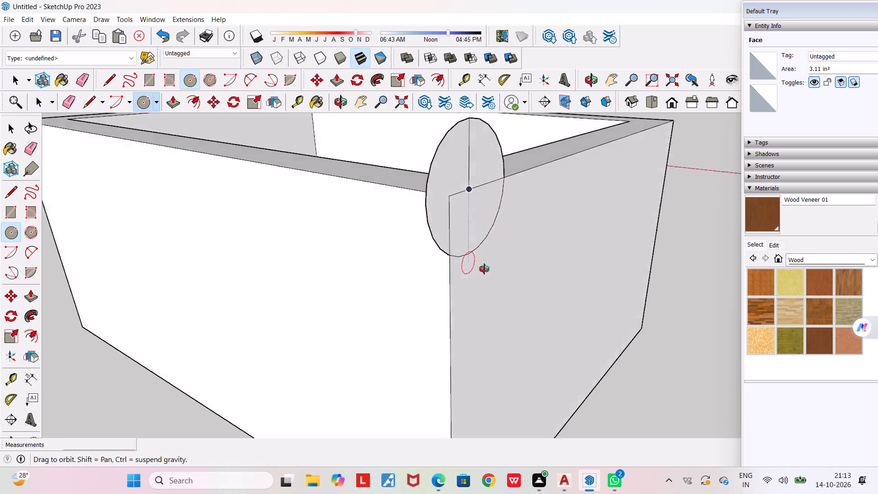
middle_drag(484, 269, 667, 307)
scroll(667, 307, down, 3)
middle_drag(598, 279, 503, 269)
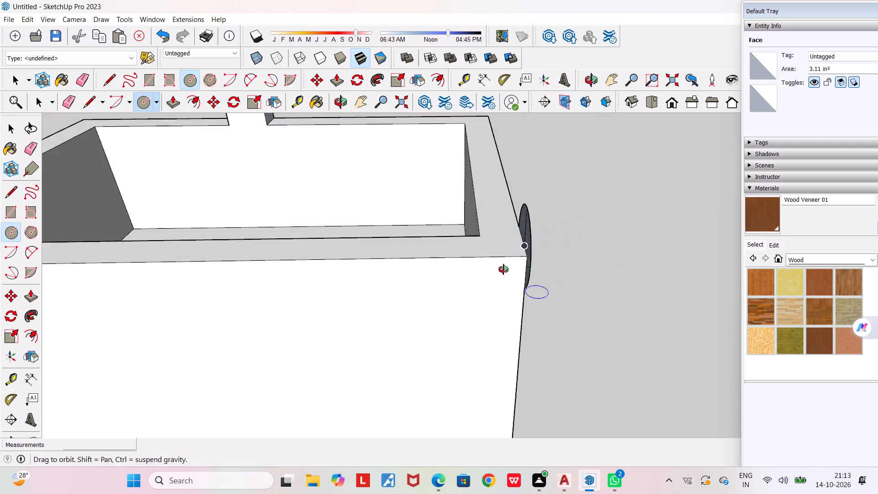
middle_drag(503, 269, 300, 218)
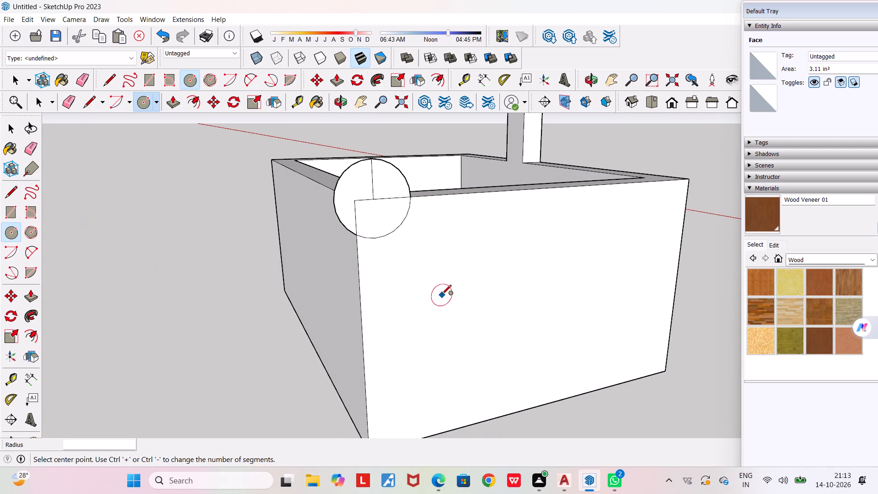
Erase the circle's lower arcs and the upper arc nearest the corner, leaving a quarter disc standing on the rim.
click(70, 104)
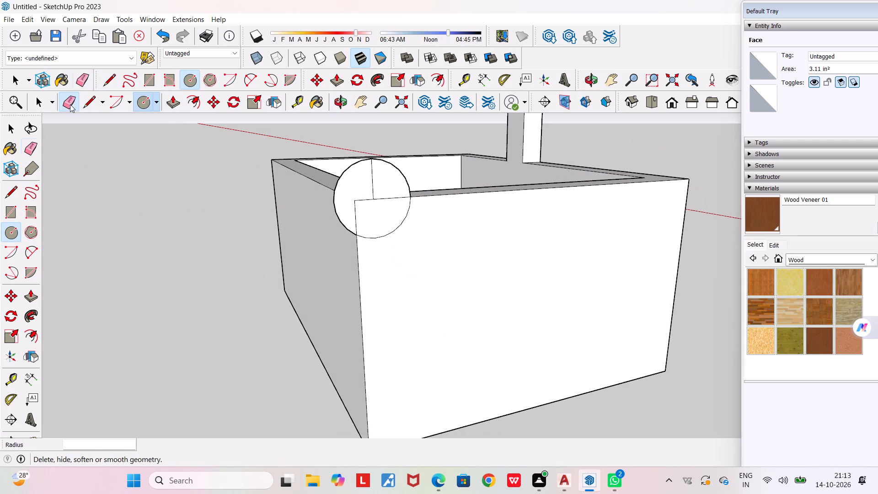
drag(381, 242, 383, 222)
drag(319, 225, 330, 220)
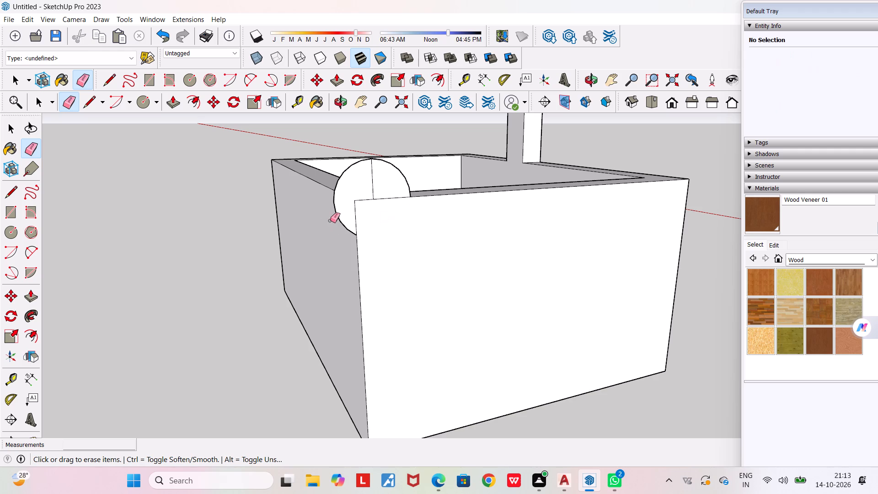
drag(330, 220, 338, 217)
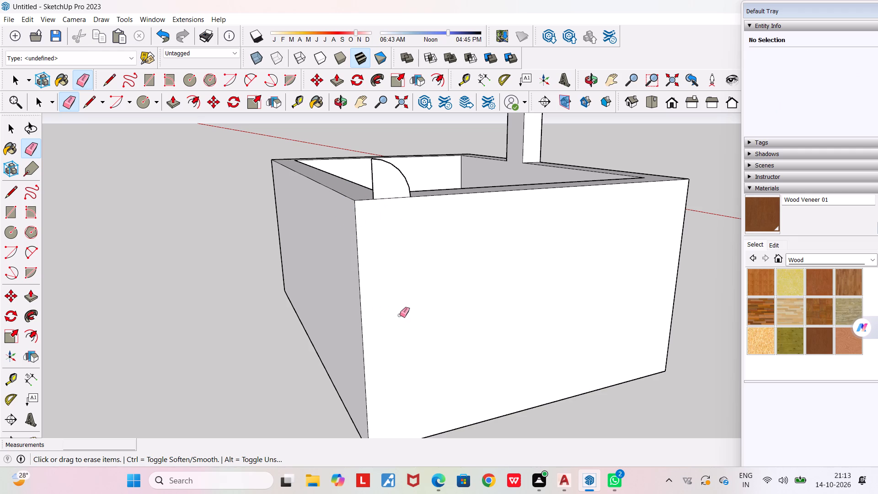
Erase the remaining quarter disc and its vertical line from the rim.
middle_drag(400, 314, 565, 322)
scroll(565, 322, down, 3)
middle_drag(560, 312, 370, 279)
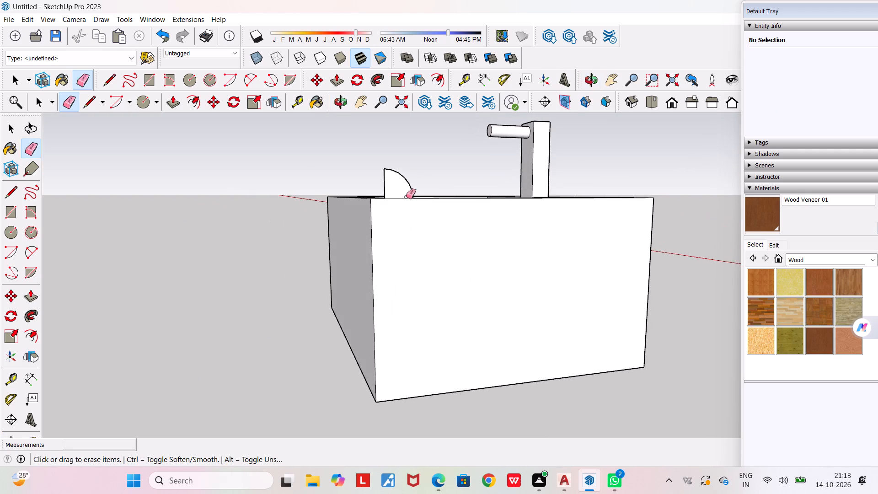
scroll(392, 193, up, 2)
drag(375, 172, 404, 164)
Draw a vertical line about 2 7/8" high from the outer rim corner opposite the faucet post.
middle_drag(395, 184, 461, 218)
scroll(458, 319, up, 1)
middle_drag(458, 319, 427, 342)
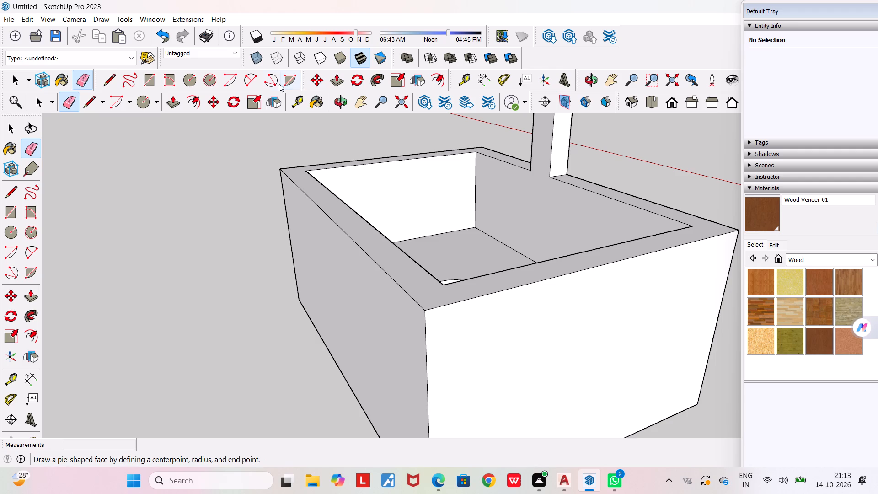
key(l)
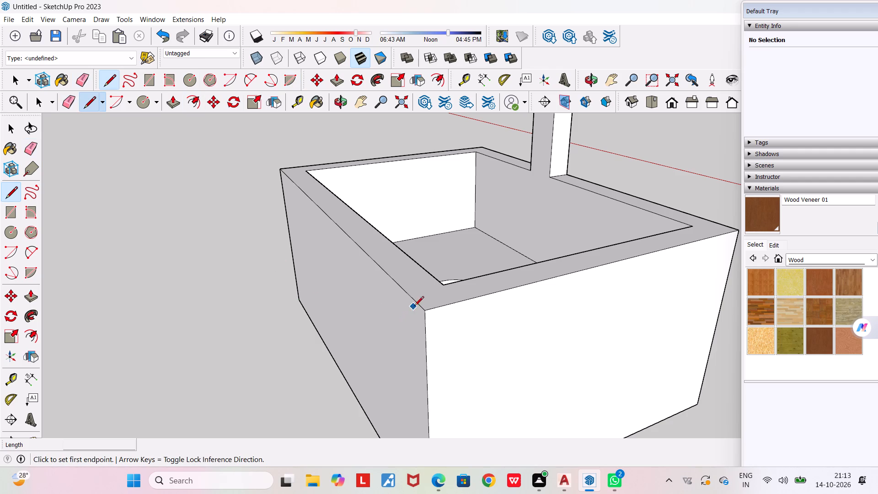
click(424, 308)
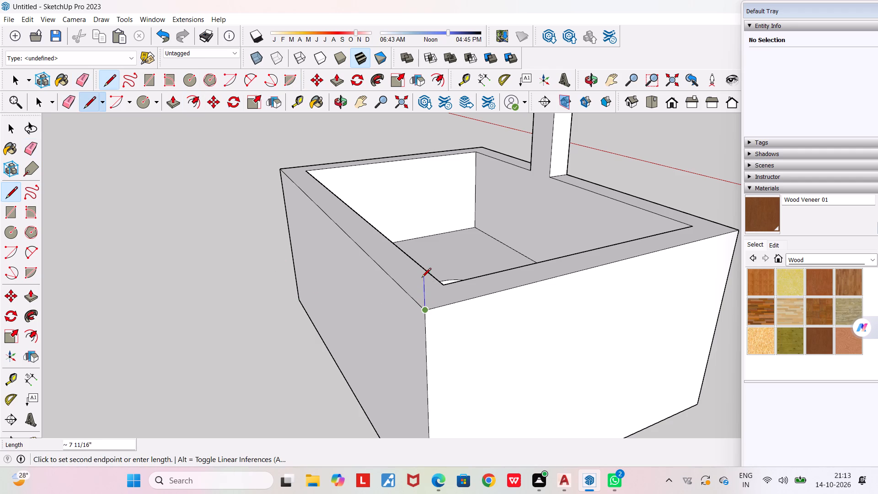
click(422, 275)
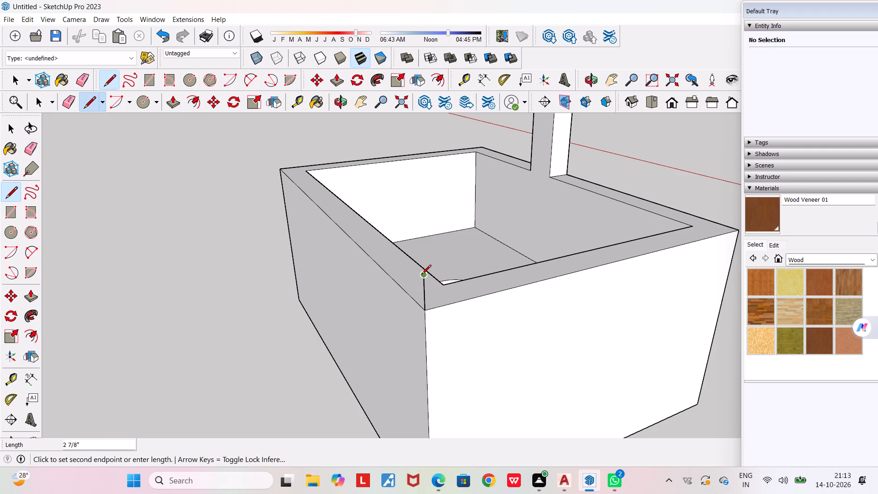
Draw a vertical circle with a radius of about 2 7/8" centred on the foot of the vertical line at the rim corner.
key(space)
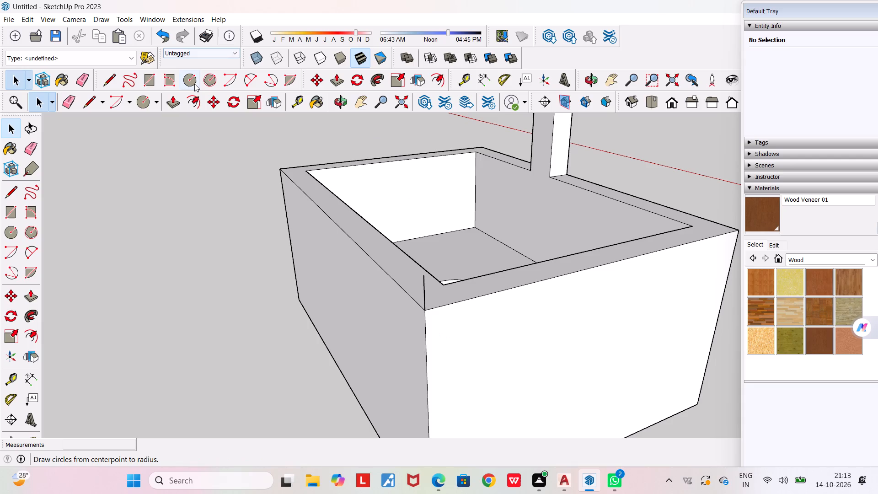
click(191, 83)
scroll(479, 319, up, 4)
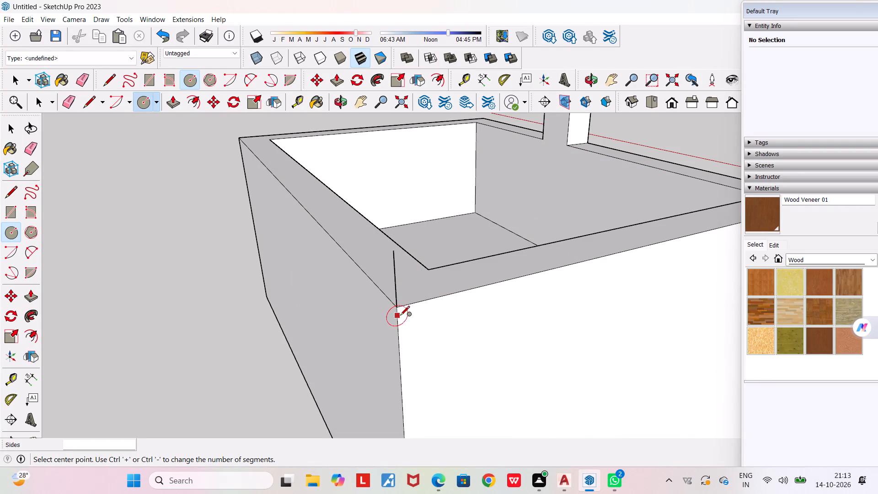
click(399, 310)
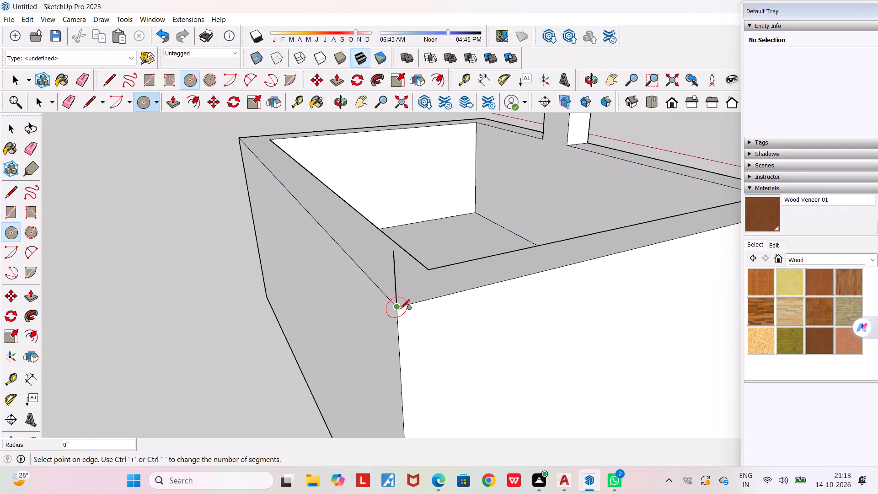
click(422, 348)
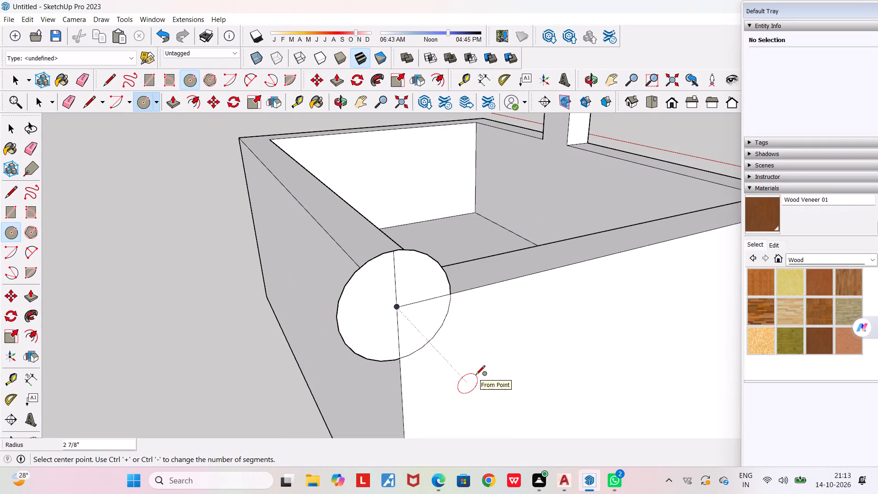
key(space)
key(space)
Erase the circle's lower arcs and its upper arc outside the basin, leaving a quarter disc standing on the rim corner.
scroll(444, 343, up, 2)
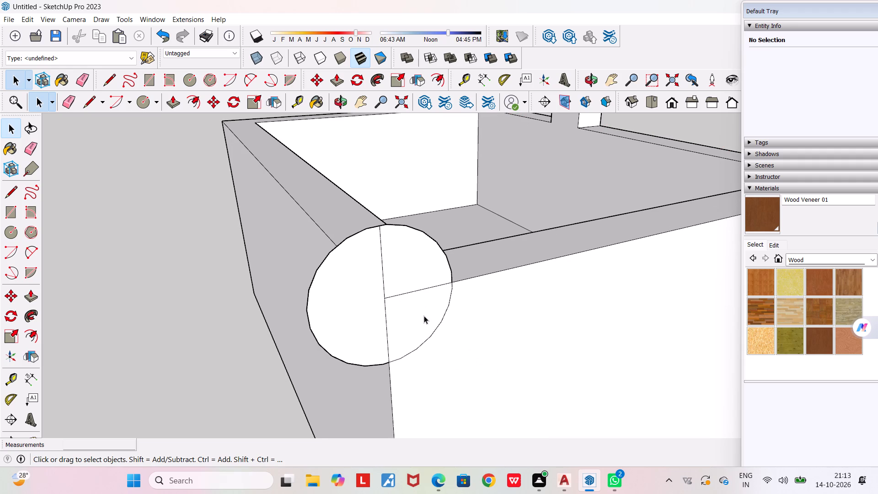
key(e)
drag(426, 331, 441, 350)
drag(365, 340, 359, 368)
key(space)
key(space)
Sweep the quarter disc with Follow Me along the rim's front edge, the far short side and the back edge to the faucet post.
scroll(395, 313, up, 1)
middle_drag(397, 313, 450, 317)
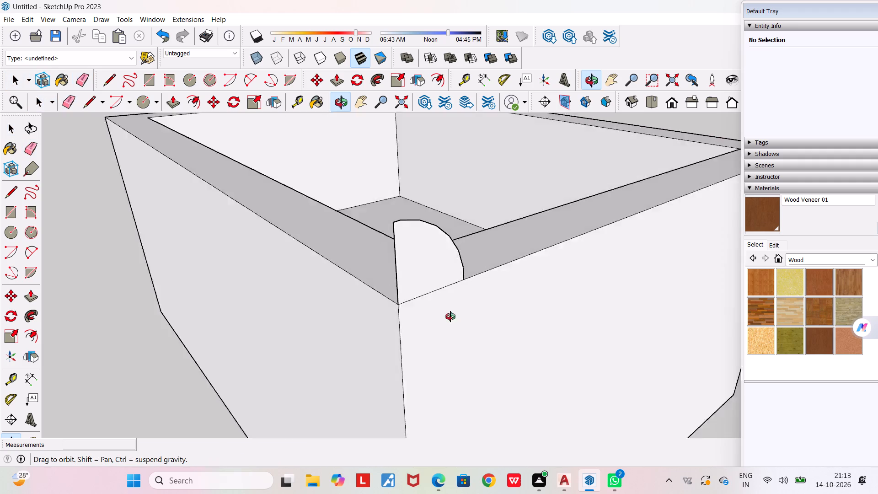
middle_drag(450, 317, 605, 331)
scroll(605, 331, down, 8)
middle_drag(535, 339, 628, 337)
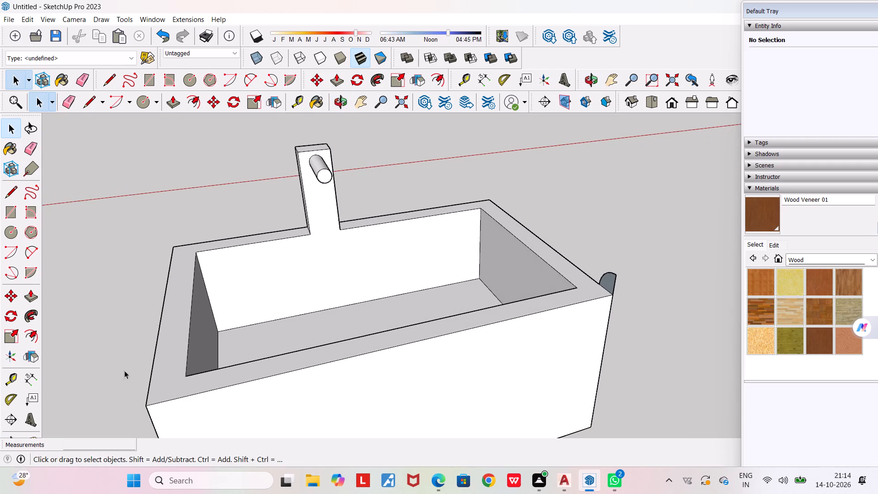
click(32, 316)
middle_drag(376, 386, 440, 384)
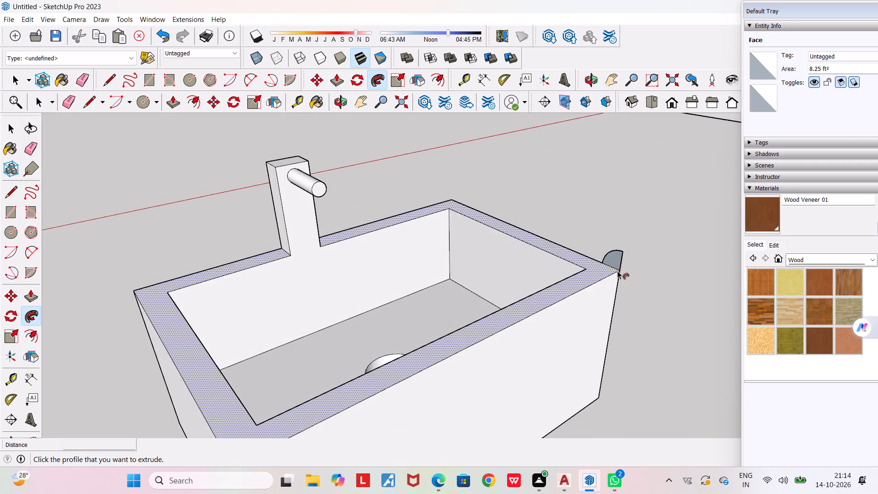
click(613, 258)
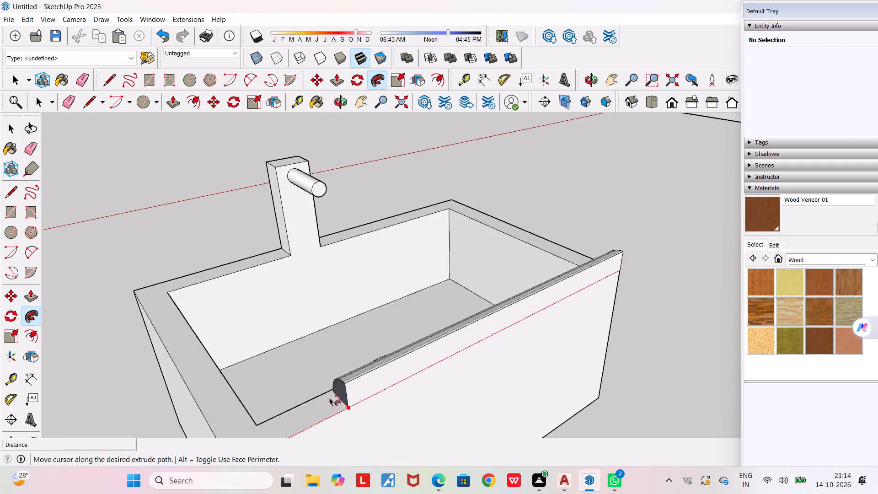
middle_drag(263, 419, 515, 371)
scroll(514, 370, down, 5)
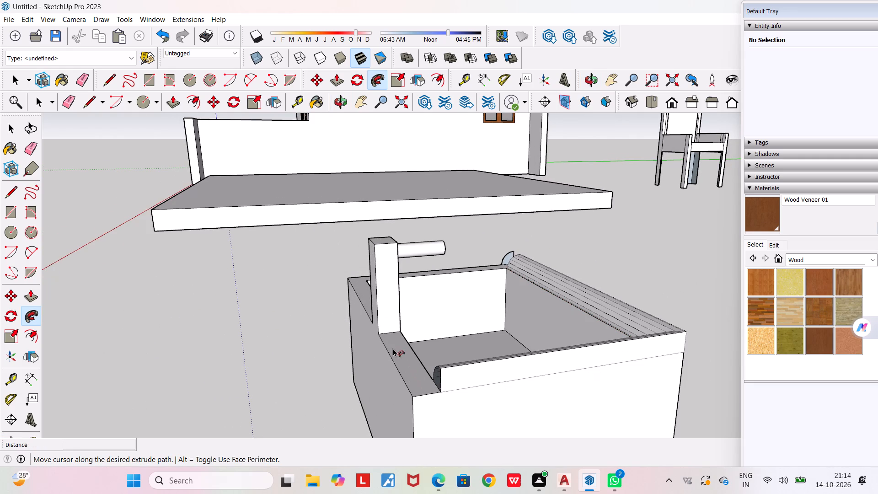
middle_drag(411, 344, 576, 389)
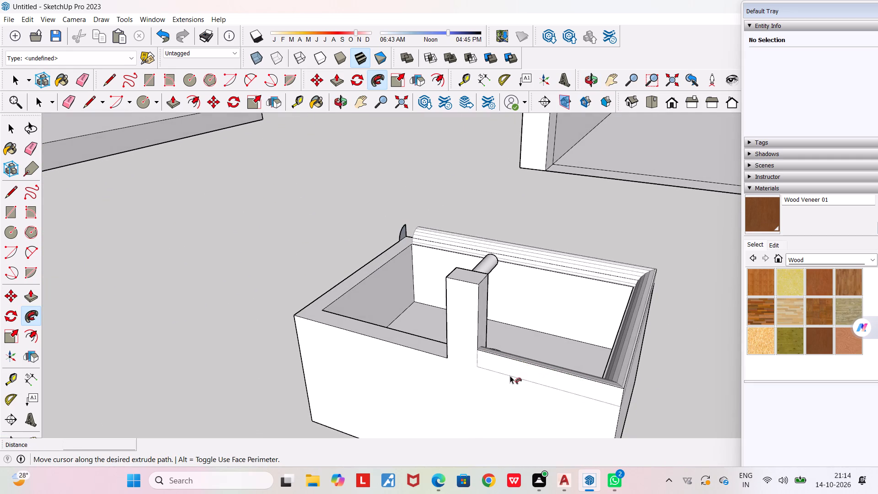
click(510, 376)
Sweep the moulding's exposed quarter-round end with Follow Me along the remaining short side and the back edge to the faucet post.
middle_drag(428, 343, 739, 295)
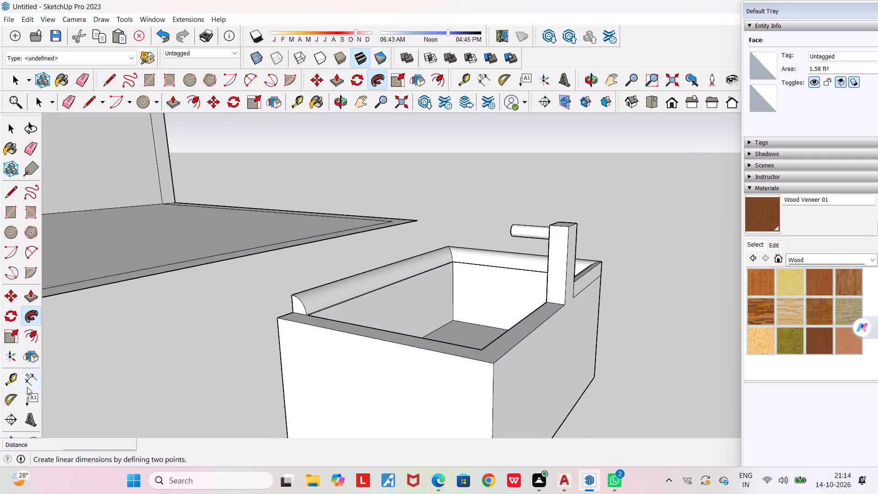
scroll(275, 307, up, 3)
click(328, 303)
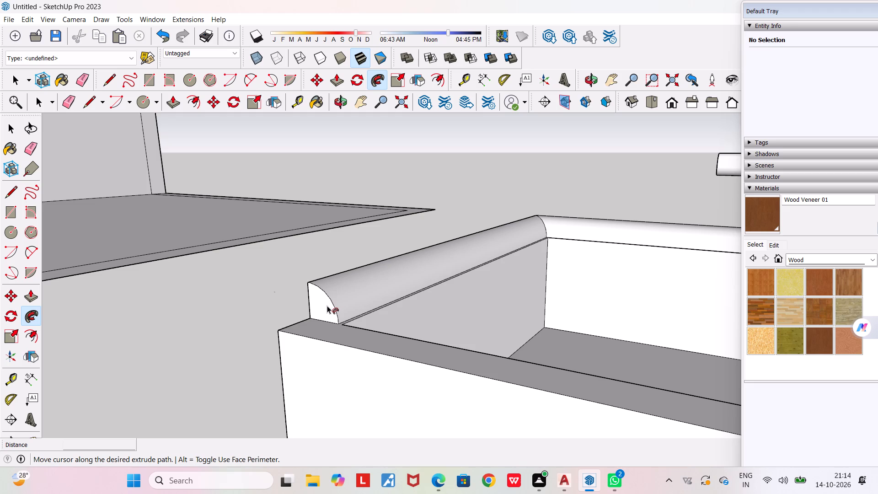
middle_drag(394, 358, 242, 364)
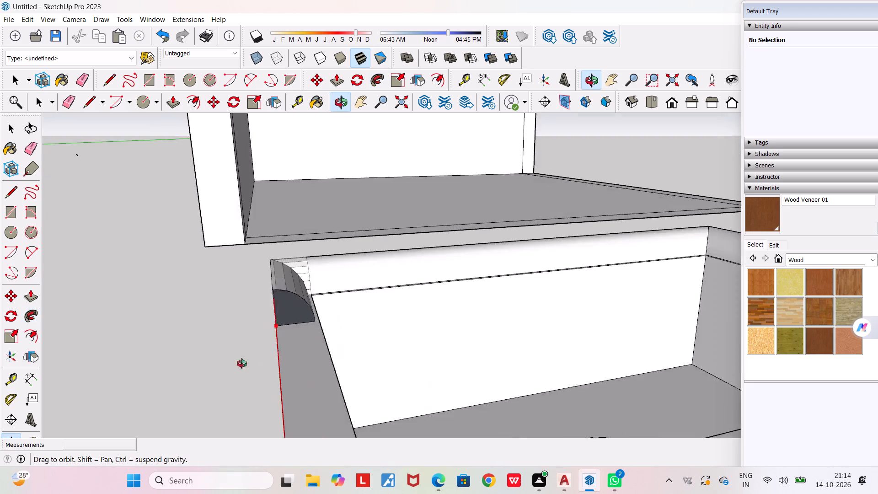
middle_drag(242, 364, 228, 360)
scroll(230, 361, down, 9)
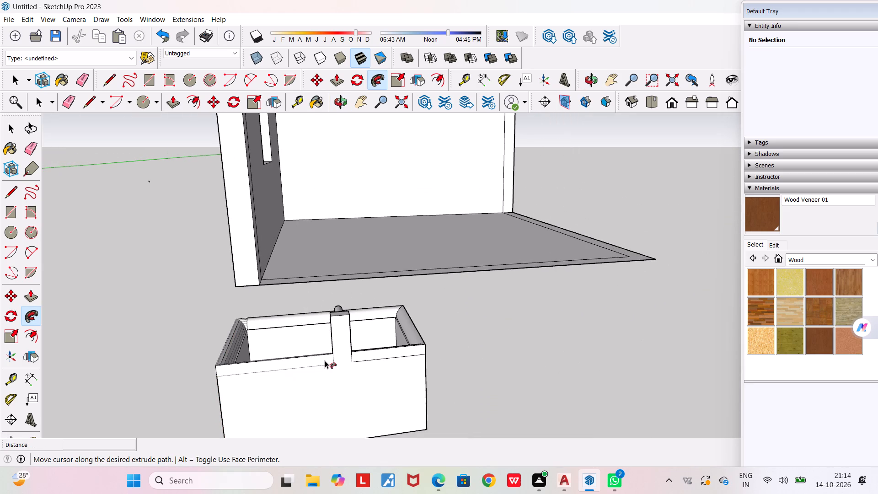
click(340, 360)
Examine the swept quarter-round moulding around the basin rim and at its corners.
middle_drag(330, 379, 731, 346)
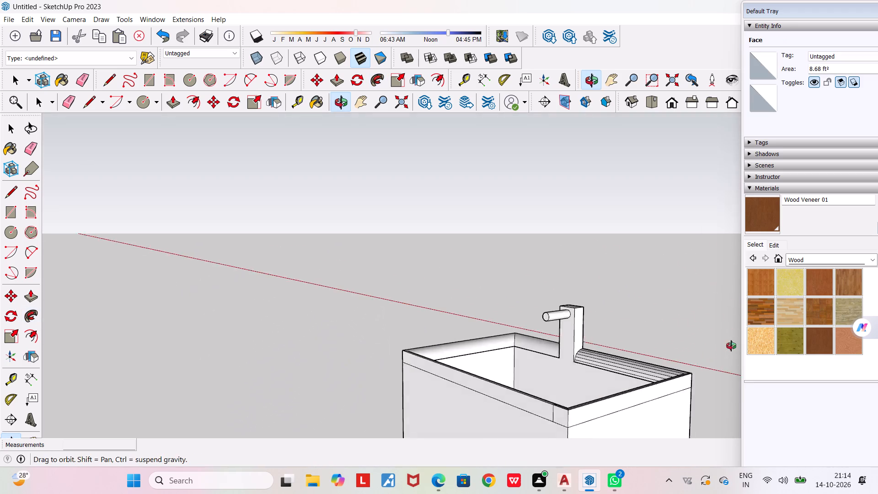
middle_drag(731, 346, 733, 344)
scroll(733, 344, down, 4)
middle_drag(637, 375, 678, 493)
scroll(630, 342, up, 4)
scroll(543, 219, down, 1)
scroll(542, 218, up, 3)
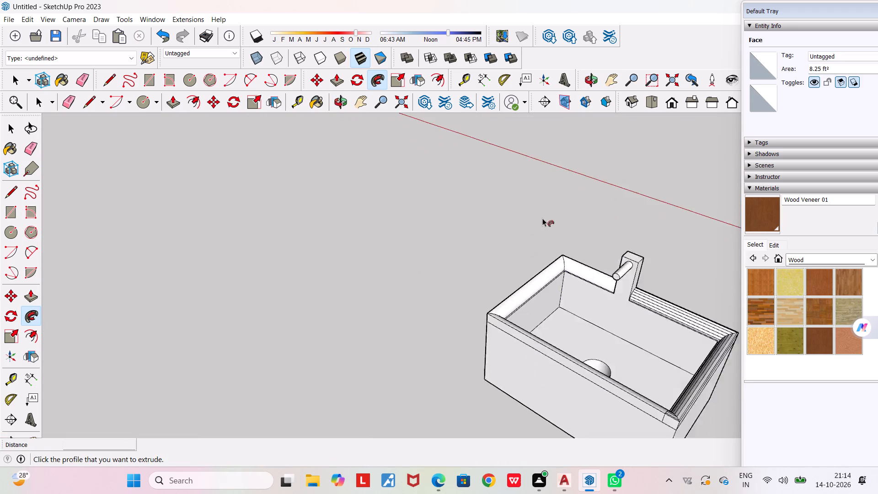
scroll(542, 218, up, 2)
scroll(566, 269, up, 2)
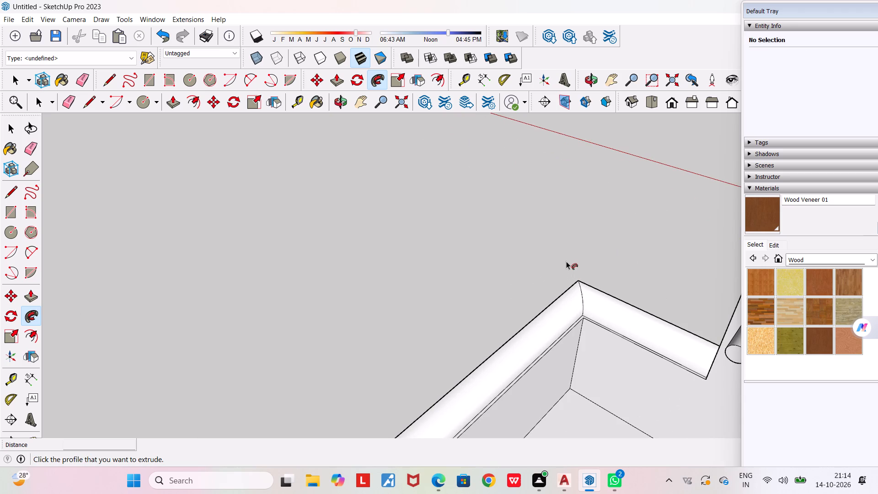
scroll(566, 261, down, 10)
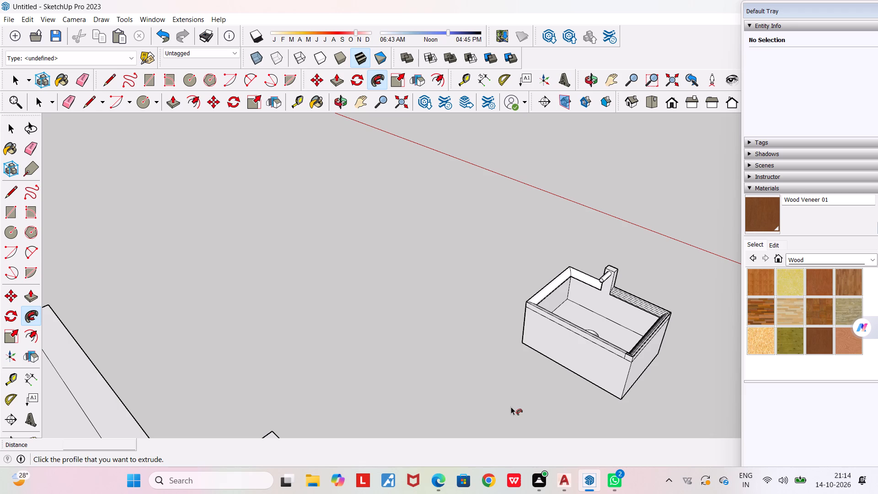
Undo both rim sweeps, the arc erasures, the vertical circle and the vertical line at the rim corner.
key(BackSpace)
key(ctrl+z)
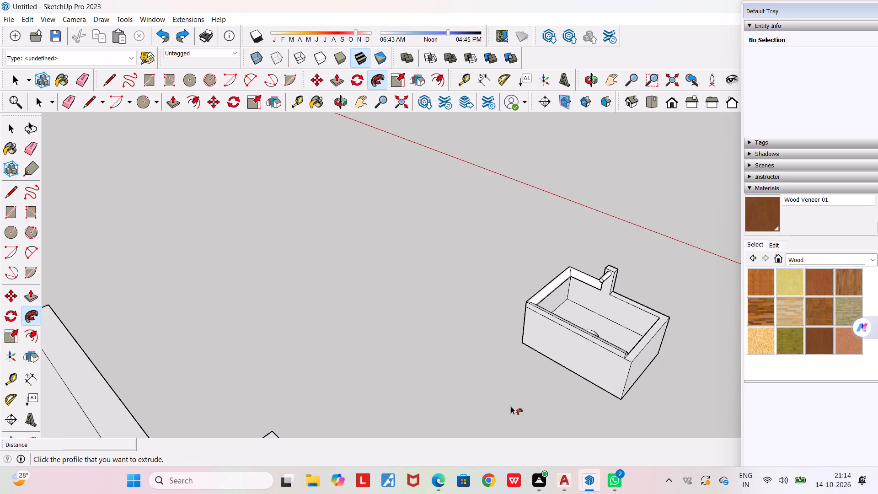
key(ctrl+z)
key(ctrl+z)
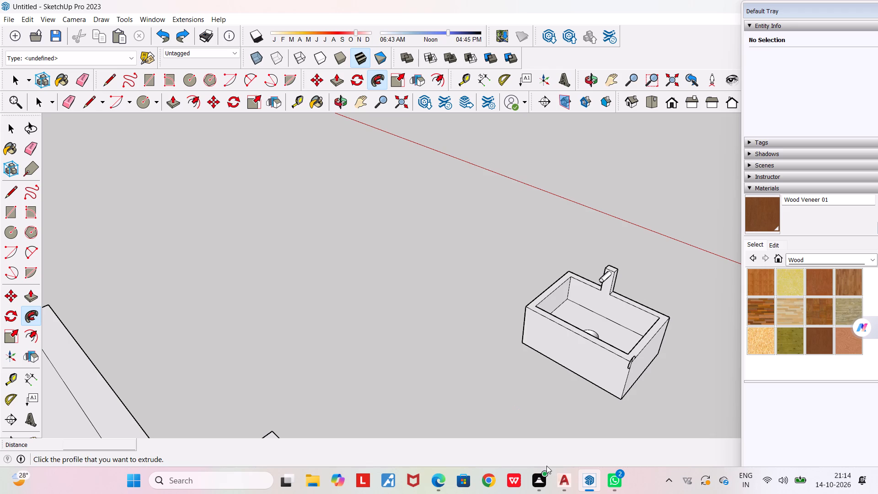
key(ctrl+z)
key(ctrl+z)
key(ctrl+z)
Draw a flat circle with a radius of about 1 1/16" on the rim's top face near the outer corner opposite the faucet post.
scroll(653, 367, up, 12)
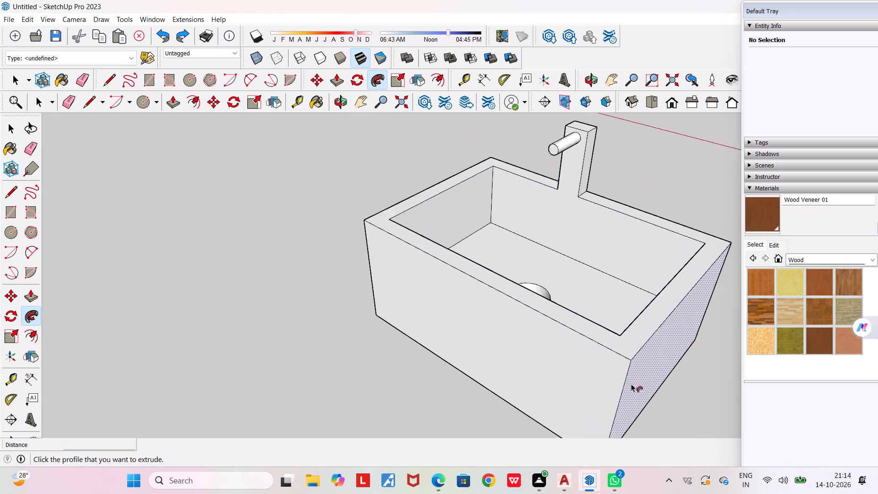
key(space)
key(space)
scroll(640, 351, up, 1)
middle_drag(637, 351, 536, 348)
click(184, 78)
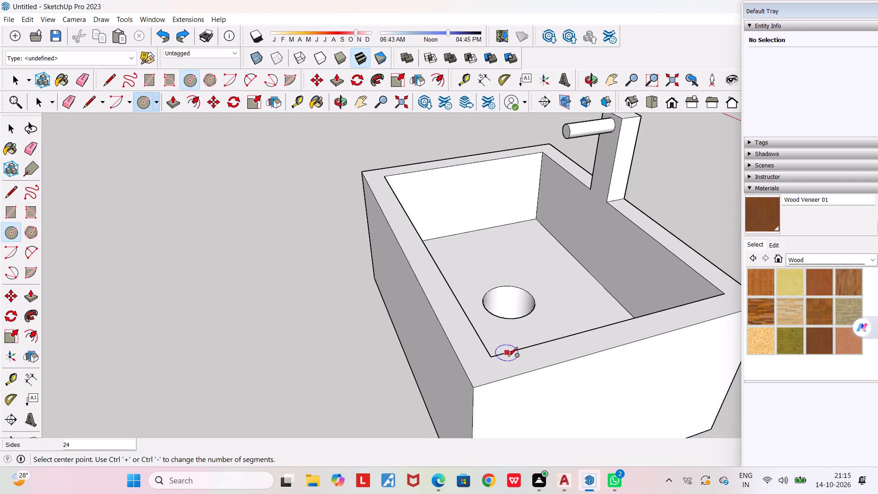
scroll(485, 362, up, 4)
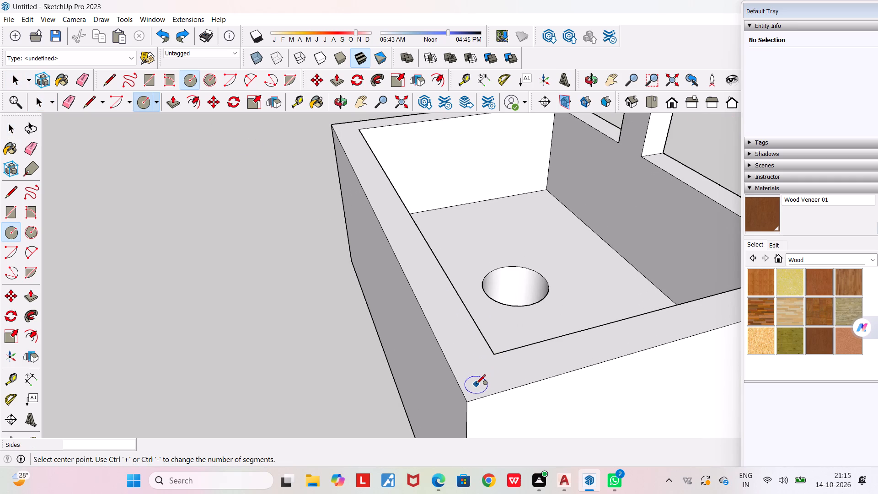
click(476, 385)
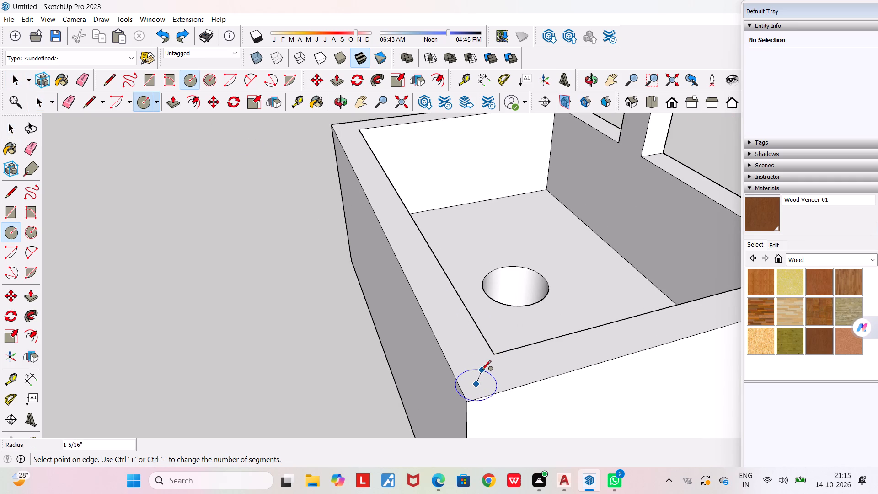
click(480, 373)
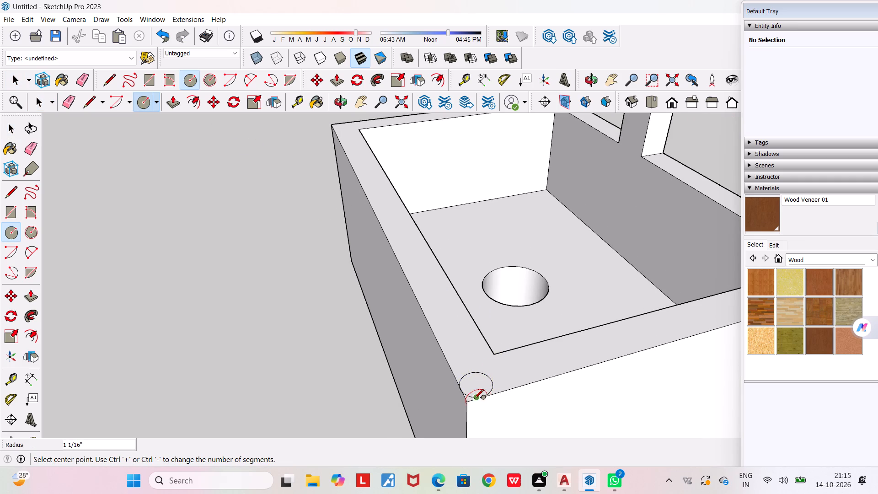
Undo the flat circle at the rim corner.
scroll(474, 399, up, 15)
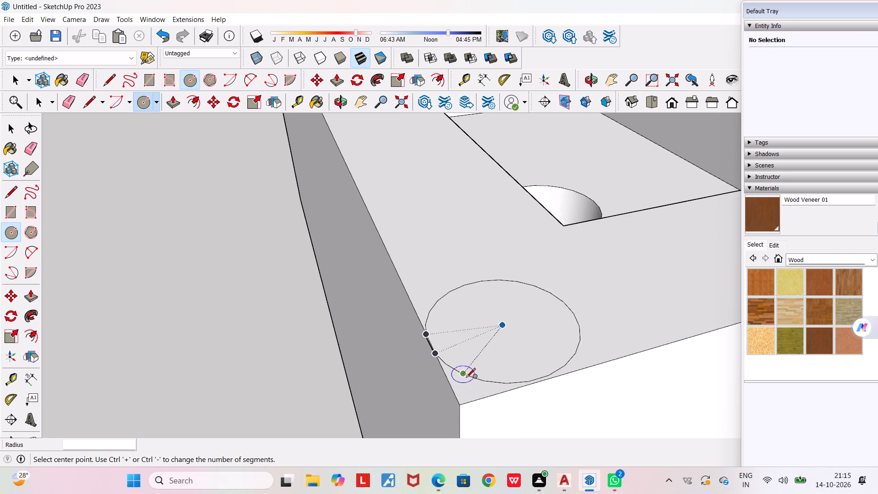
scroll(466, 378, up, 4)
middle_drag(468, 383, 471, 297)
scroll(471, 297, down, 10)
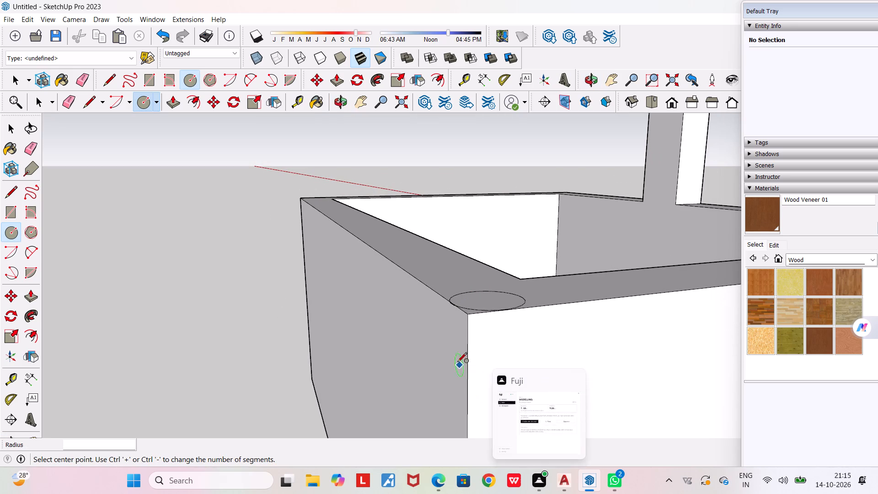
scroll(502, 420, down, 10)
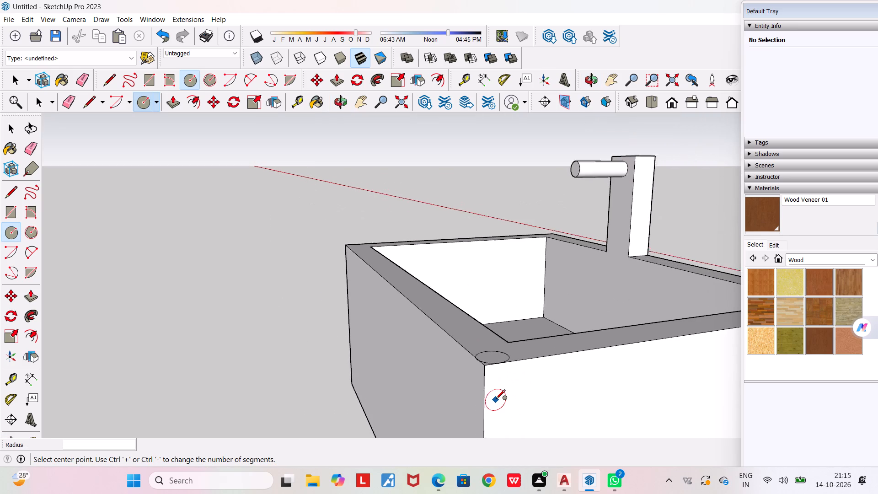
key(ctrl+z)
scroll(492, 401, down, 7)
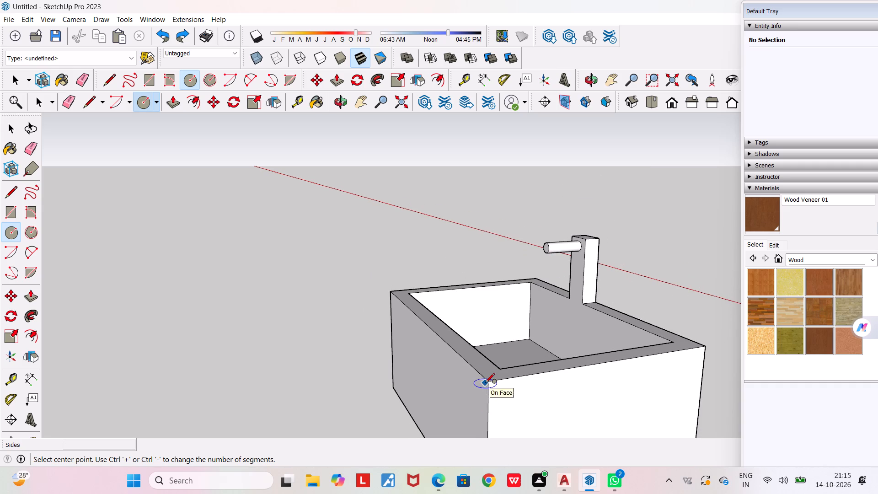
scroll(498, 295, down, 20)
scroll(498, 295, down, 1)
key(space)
Examine the whole scene from above, including the house, floor slab, chair, separate walled room and sink.
scroll(496, 298, down, 6)
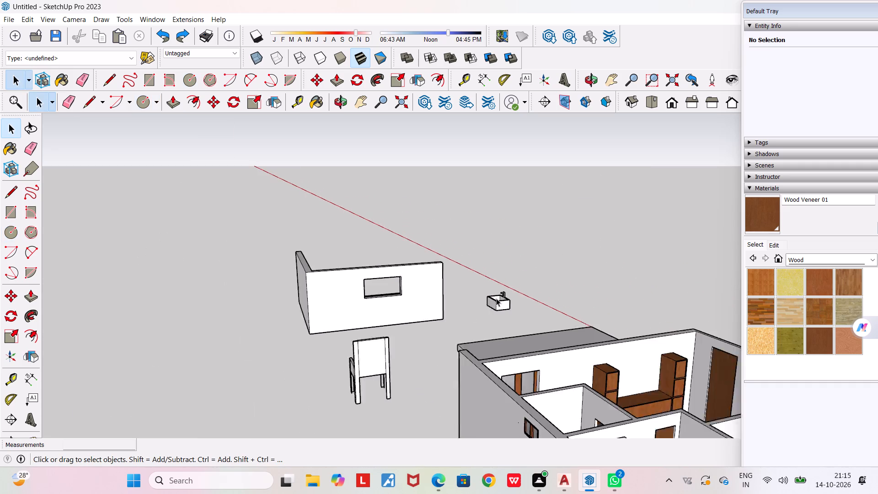
scroll(455, 312, up, 1)
middle_drag(443, 313, 587, 345)
scroll(581, 342, down, 6)
middle_drag(384, 450, 608, 481)
scroll(608, 483, down, 5)
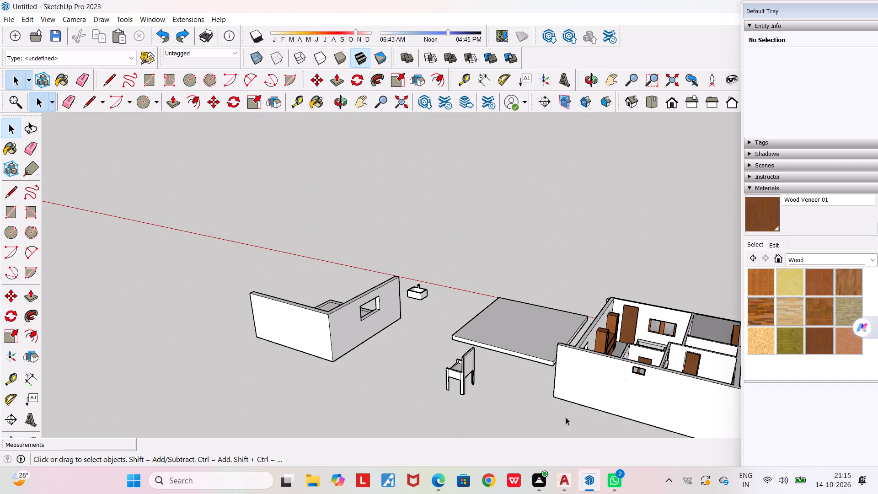
middle_drag(354, 384, 647, 406)
scroll(647, 406, down, 6)
middle_drag(525, 415, 724, 448)
scroll(724, 448, down, 6)
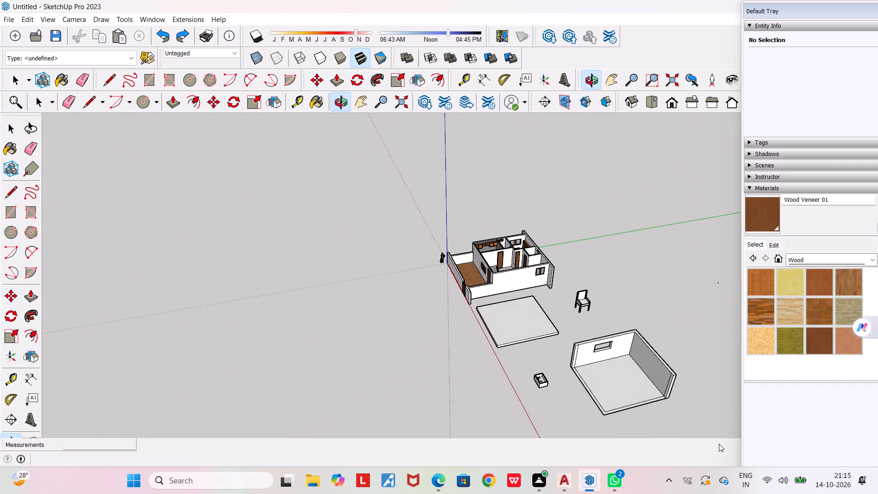
Delete the standalone chair beside the house and floor slab.
middle_drag(649, 415, 667, 438)
scroll(584, 257, up, 6)
drag(565, 274, 576, 325)
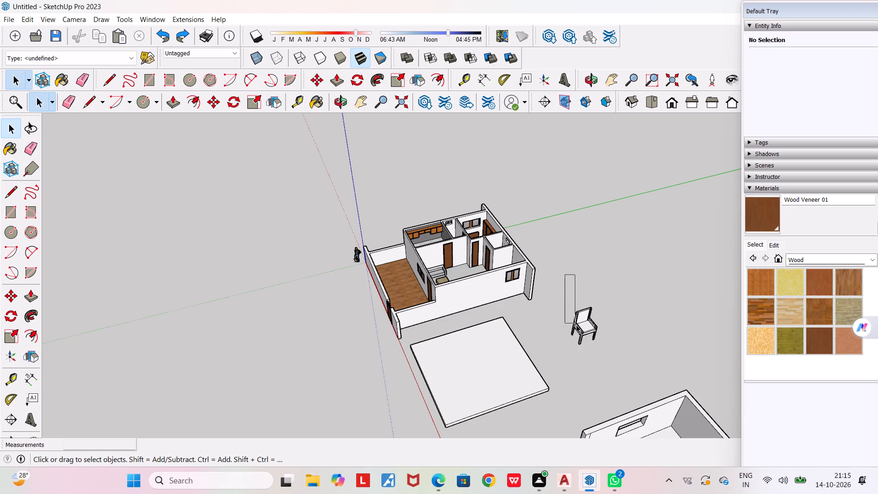
drag(576, 325, 621, 379)
key(Delete)
Delete the separate walled room and the sink standing beyond the floor slab.
scroll(615, 385, down, 12)
middle_drag(551, 339, 739, 364)
drag(620, 224, 617, 224)
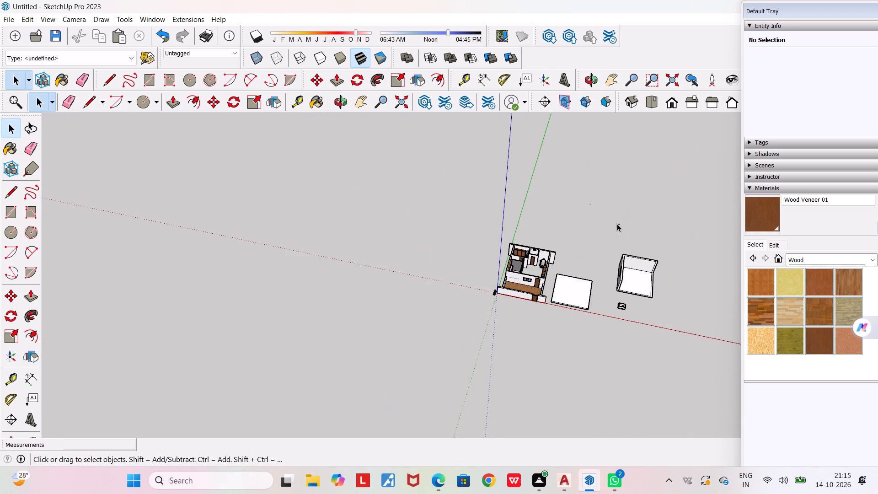
drag(617, 224, 675, 310)
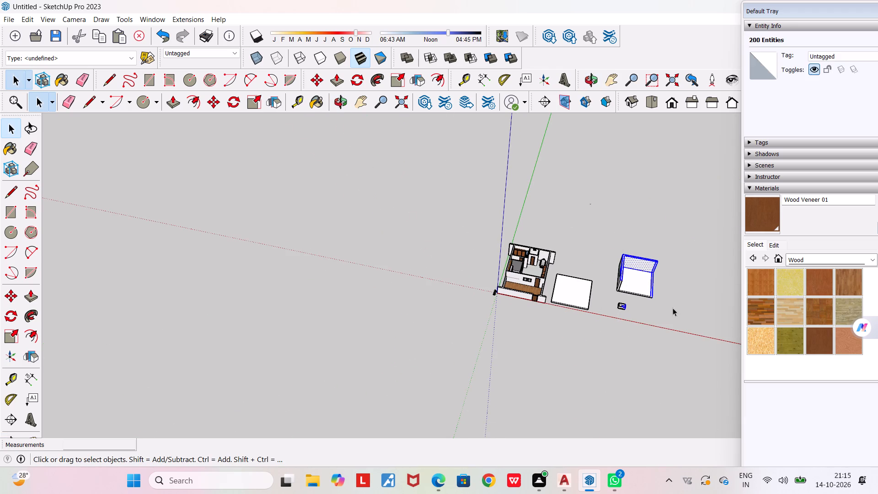
key(Delete)
drag(605, 222, 691, 339)
key(Delete)
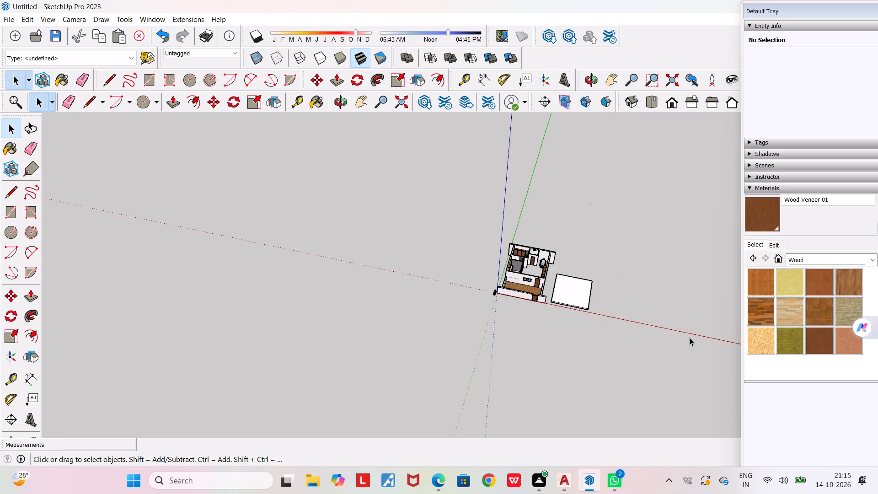
Save the model in the Documents folder as a SketchUp file named DAY 3-A.
scroll(601, 403, up, 1)
middle_drag(601, 403, 455, 356)
scroll(496, 328, up, 8)
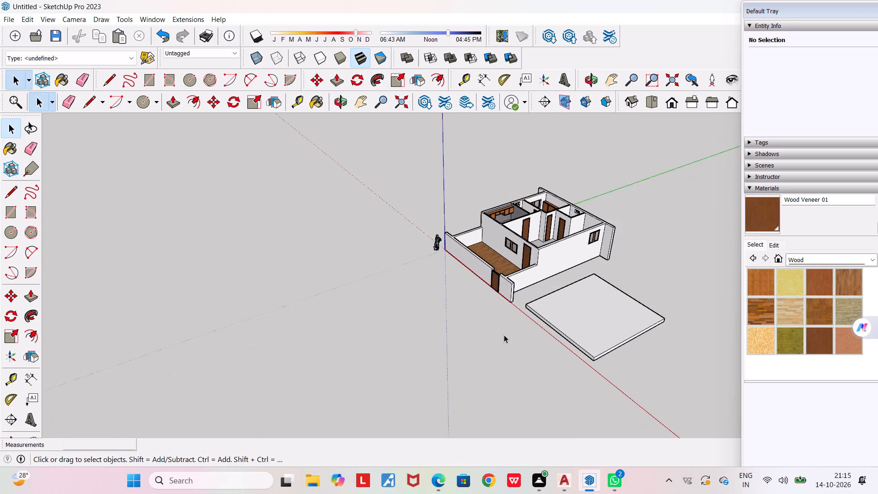
scroll(504, 335, up, 2)
key(ctrl+s)
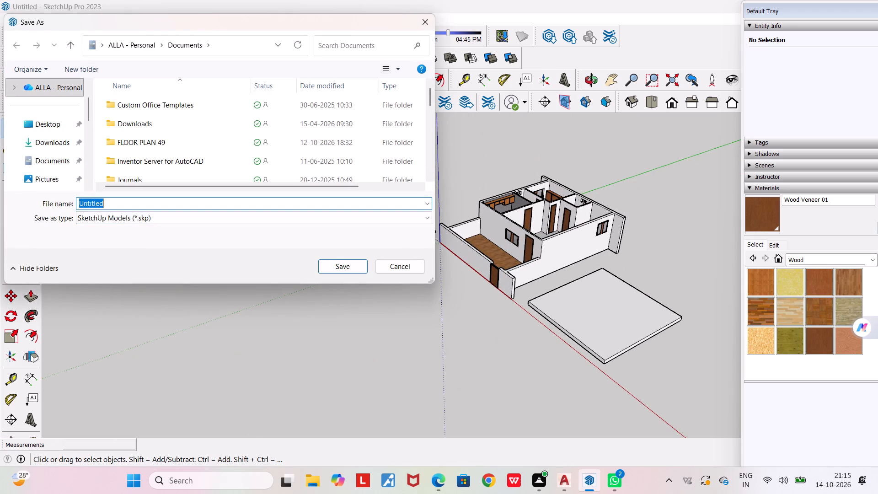
text(day)
key(space)
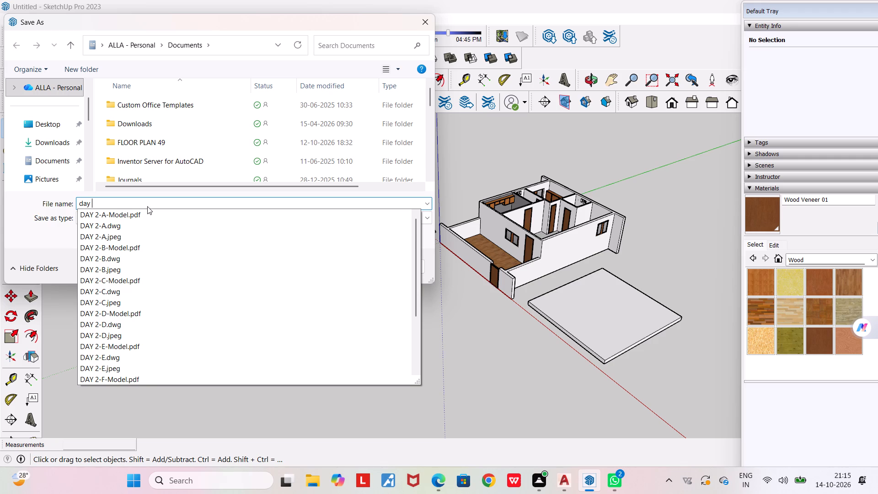
scroll(166, 232, down, 5)
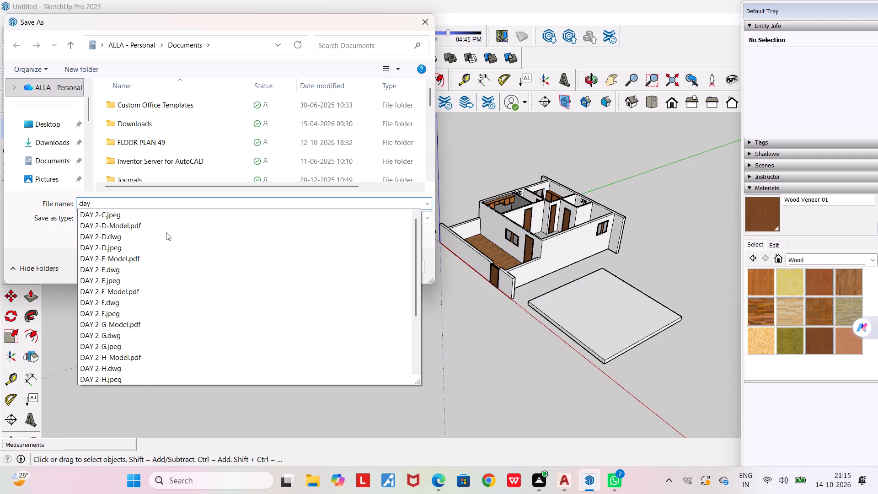
scroll(166, 232, down, 14)
scroll(166, 232, up, 9)
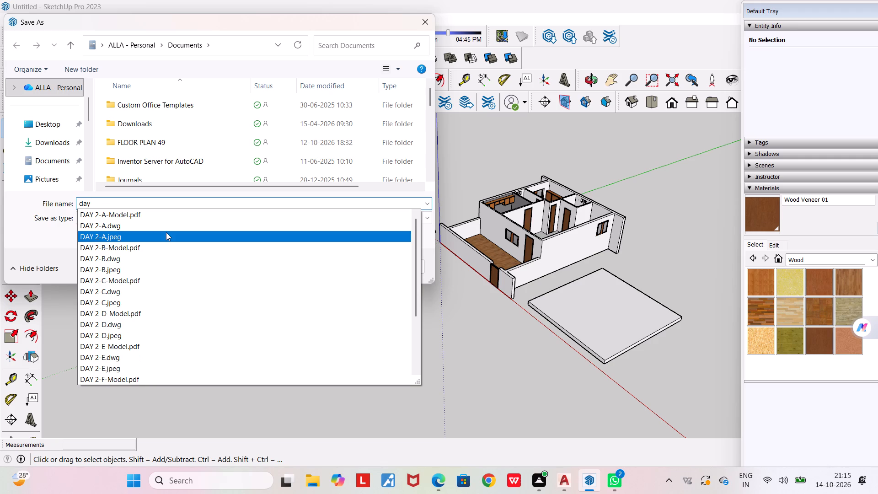
scroll(166, 232, up, 2)
click(121, 203)
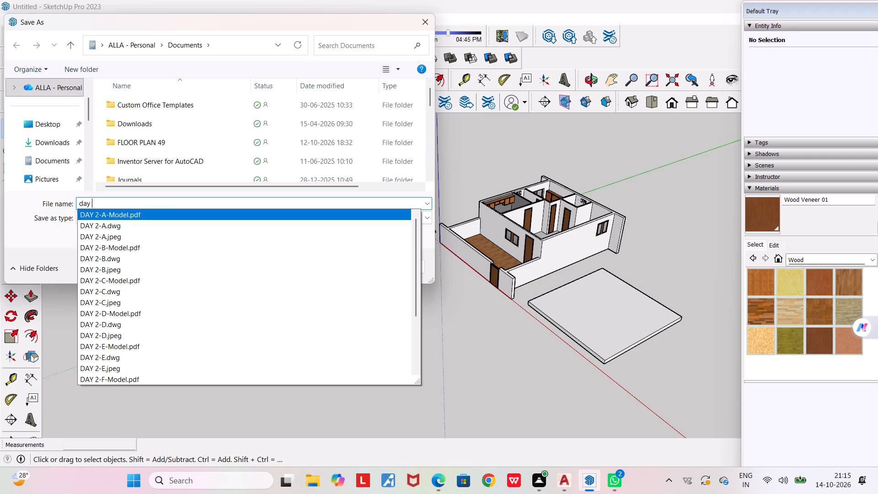
key(BackSpace)
key(BackSpace)
key(BackSpace)
key(BackSpace)
key(BackSpace)
key(BackSpace)
key(BackSpace)
key(BackSpace)
key(BackSpace)
key(BackSpace)
key(BackSpace)
key(BackSpace)
key(BackSpace)
key(BackSpace)
text(da)
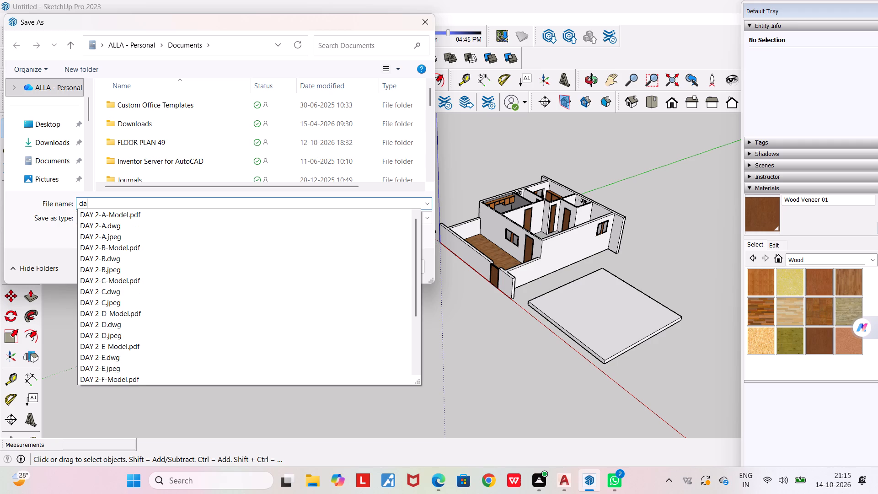
key(BackSpace)
key(BackSpace)
key(BackSpace)
key(BackSpace)
key(BackSpace)
key(BackSpace)
key(BackSpace)
key(BackSpace)
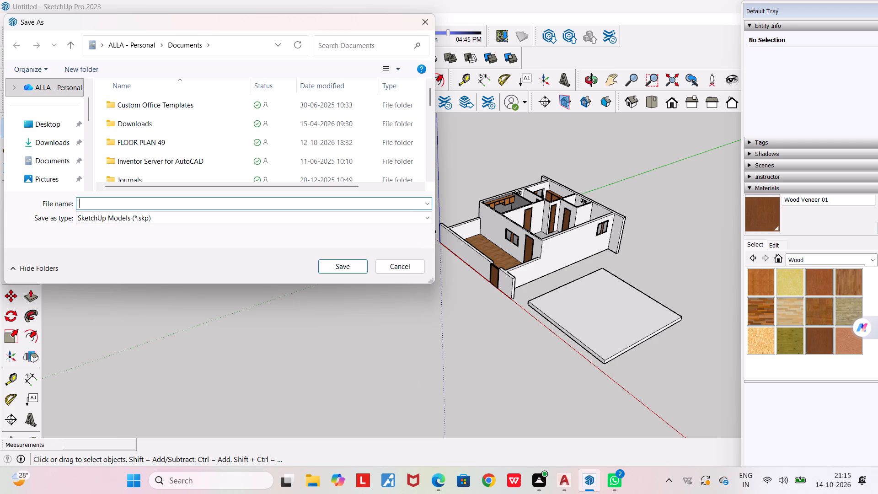
text(DAY)
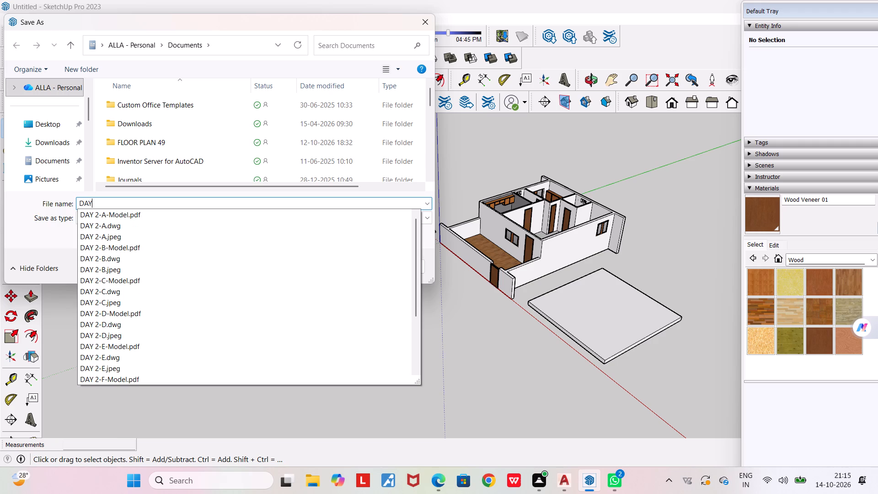
key(space)
text(3)
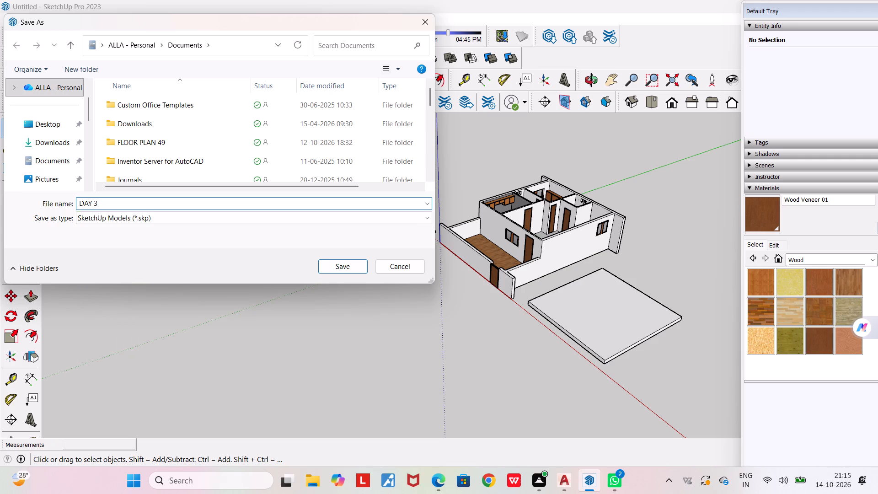
text(-A)
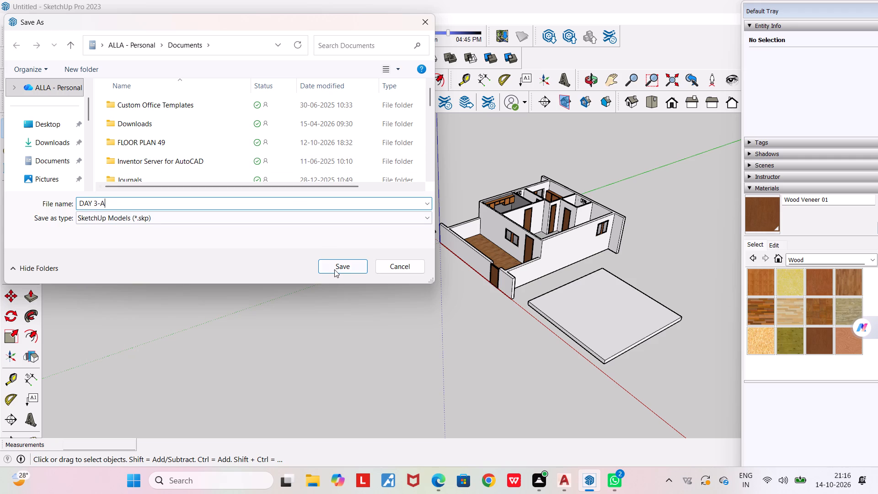
click(336, 269)
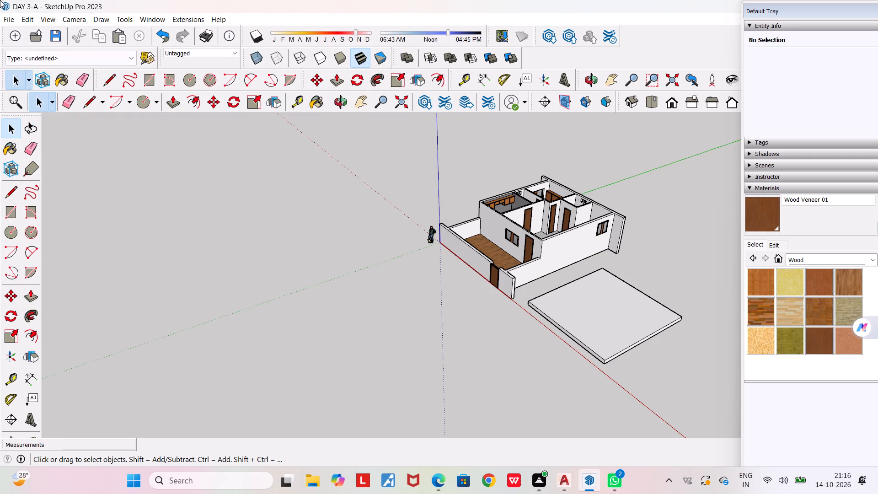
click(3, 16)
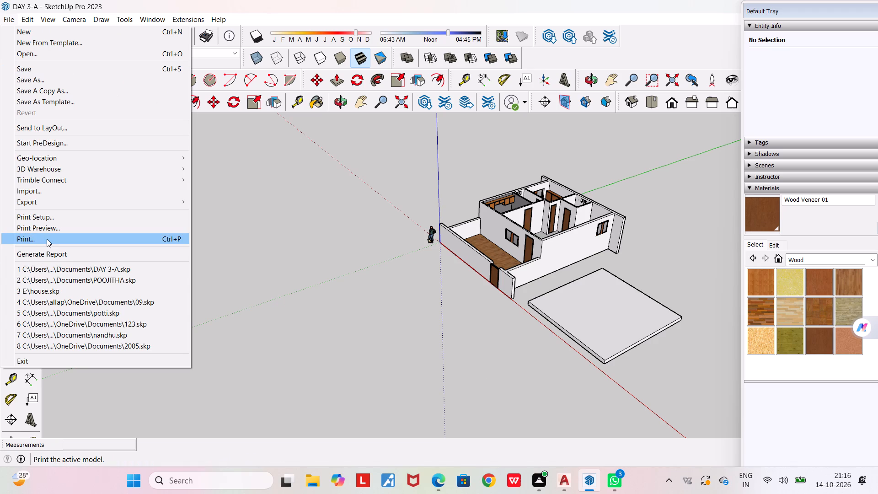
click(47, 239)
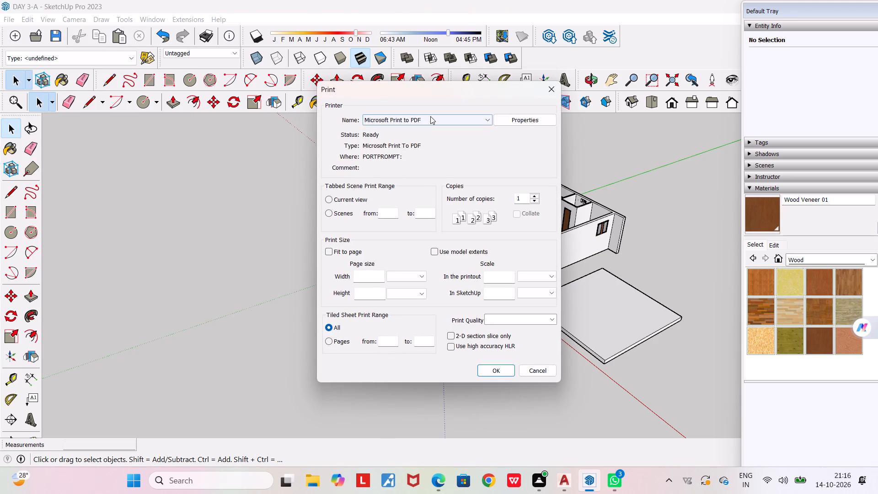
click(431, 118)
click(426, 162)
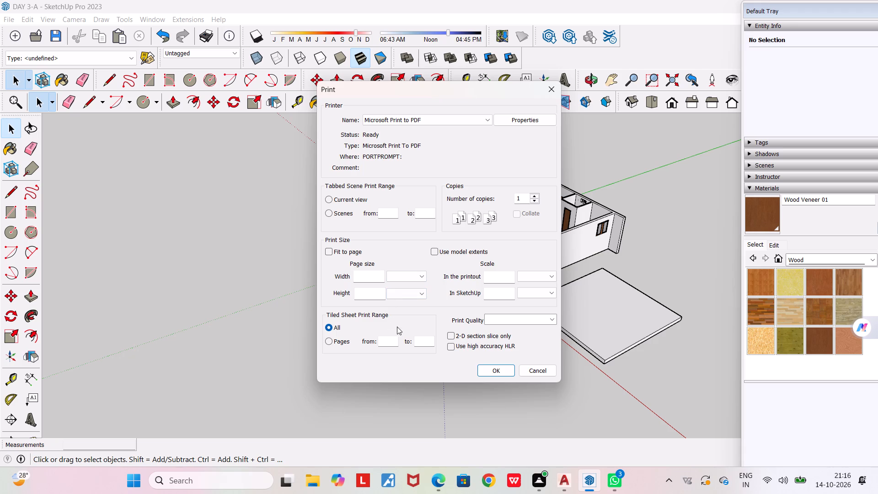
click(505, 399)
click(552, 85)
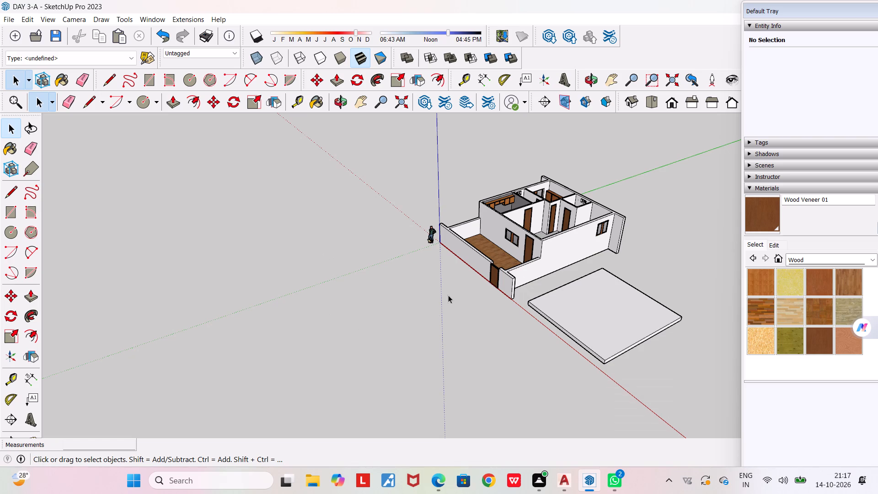
Examine the furnished house from above and several angles, including the bedroom, bathroom, kitchen, dining and living areas, and the adjacent floor slab.
scroll(569, 207, up, 3)
middle_drag(523, 303, 678, 493)
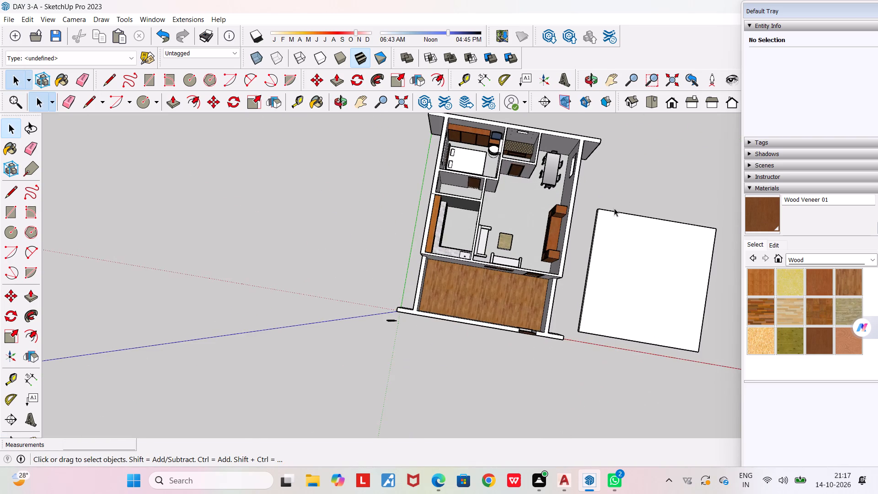
scroll(593, 183, up, 3)
scroll(593, 179, down, 2)
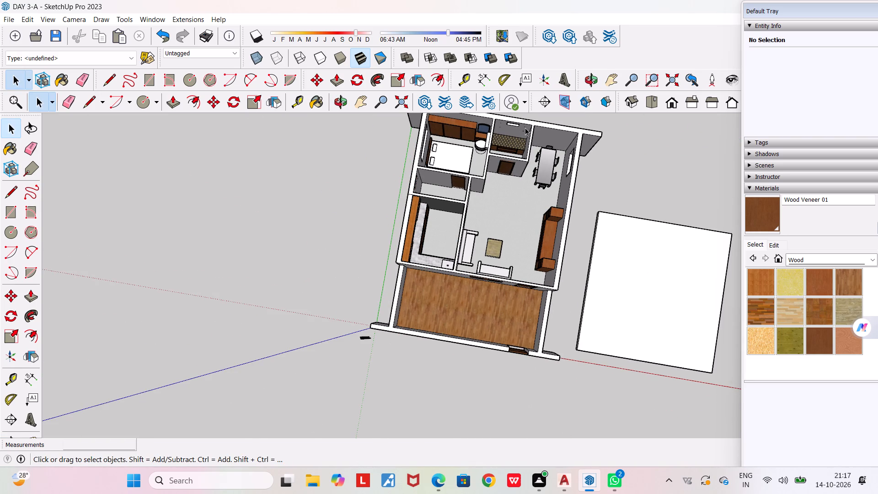
scroll(525, 128, up, 14)
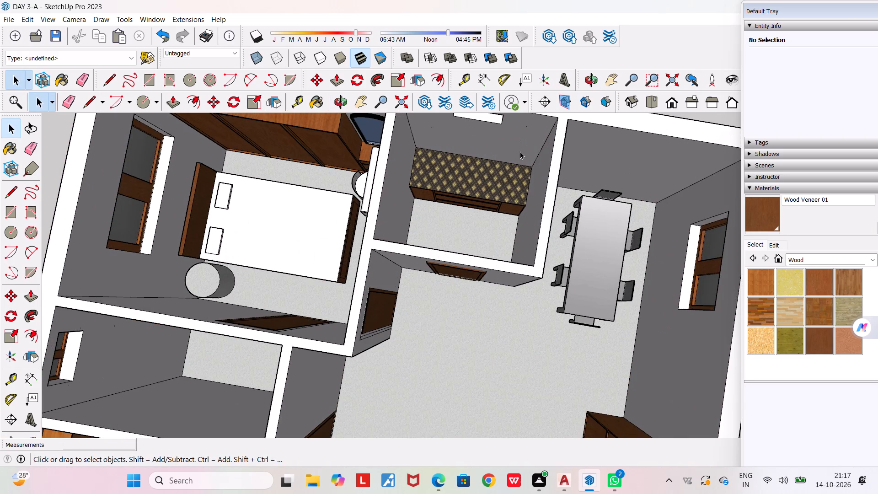
scroll(520, 150, down, 13)
middle_drag(516, 225, 412, 153)
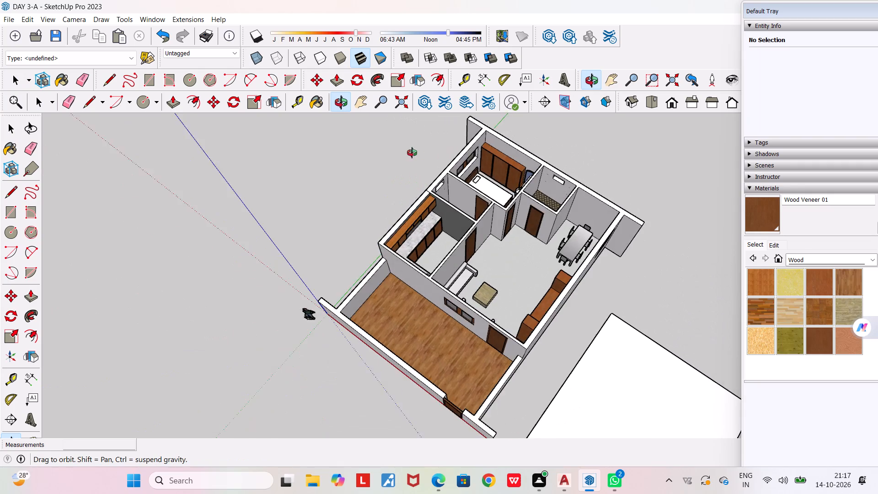
middle_drag(412, 153, 662, 151)
scroll(402, 202, up, 7)
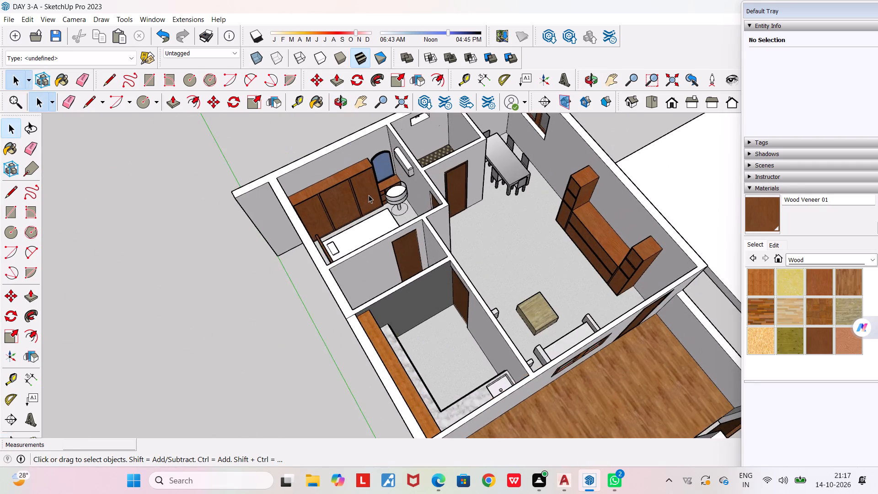
scroll(369, 195, up, 3)
middle_drag(374, 214, 639, 150)
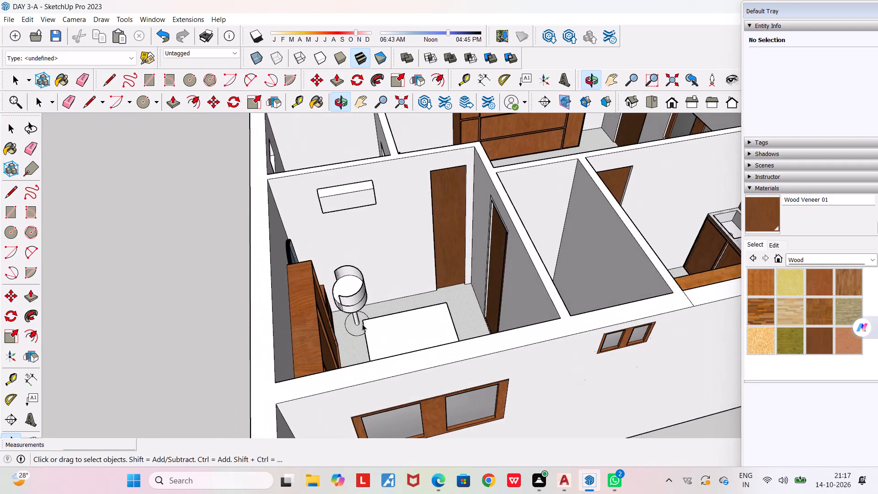
scroll(318, 355, up, 3)
scroll(354, 283, up, 3)
middle_drag(354, 286, 294, 300)
scroll(294, 301, down, 4)
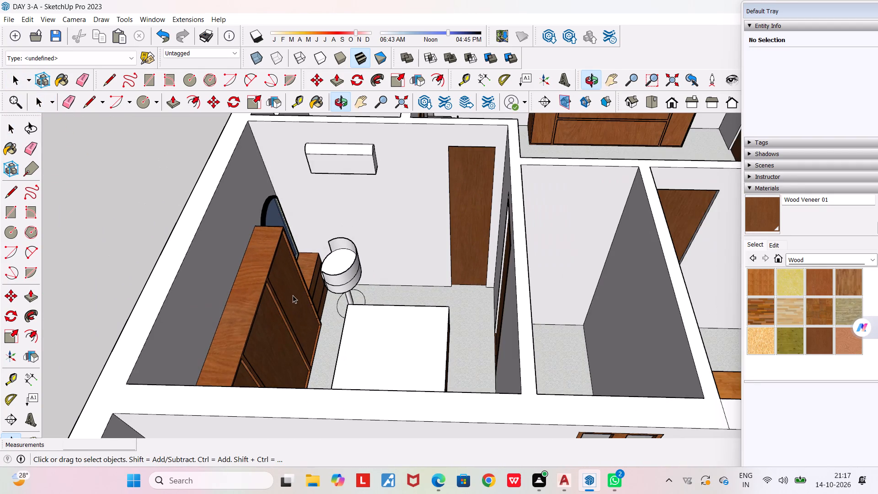
middle_drag(451, 276, 240, 315)
scroll(240, 315, down, 9)
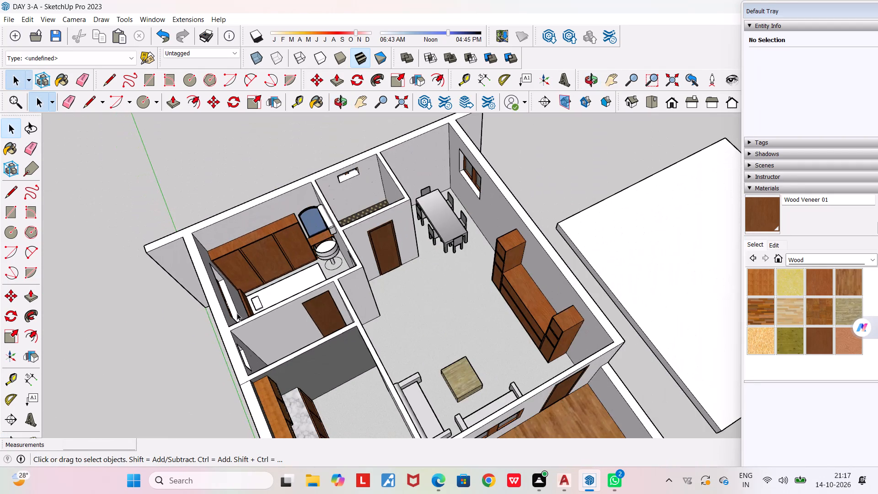
middle_drag(424, 364, 229, 298)
scroll(229, 297, down, 5)
middle_drag(380, 319, 251, 294)
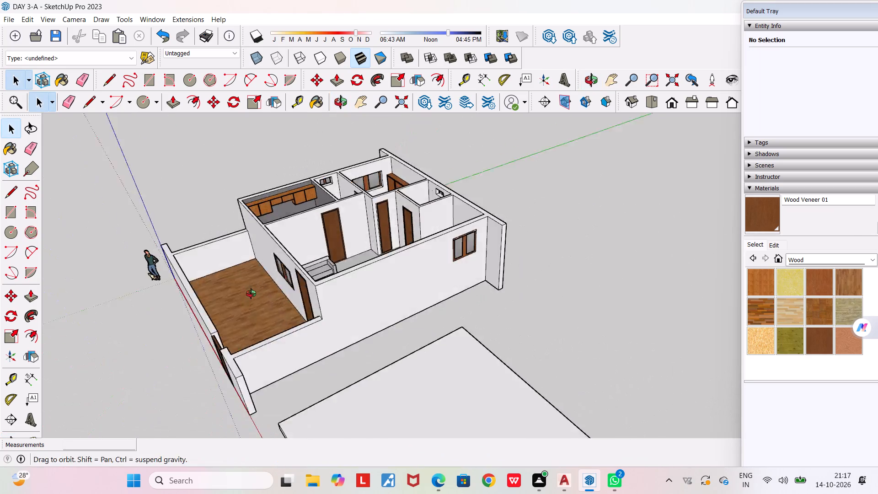
middle_drag(251, 294, 227, 298)
scroll(227, 298, down, 5)
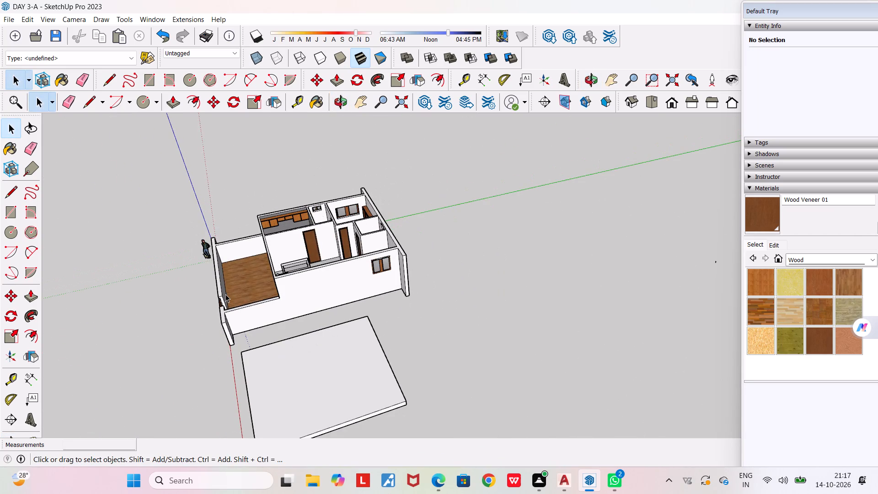
scroll(225, 294, down, 6)
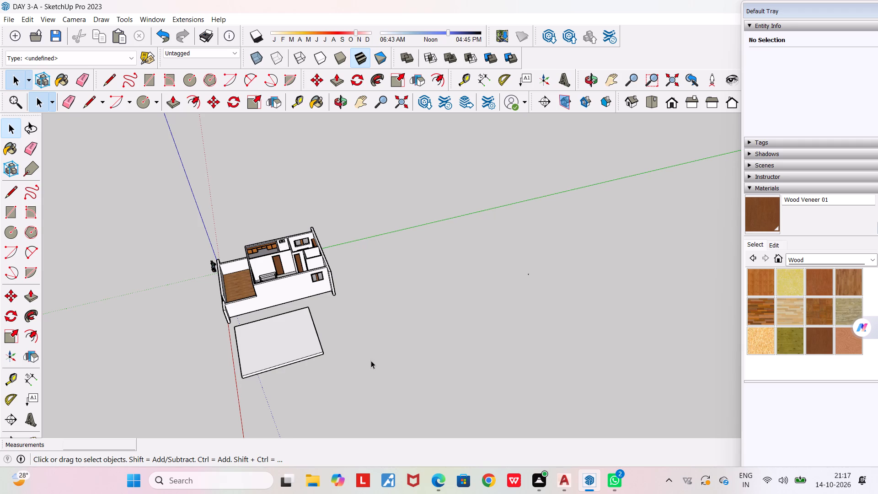
scroll(371, 360, down, 1)
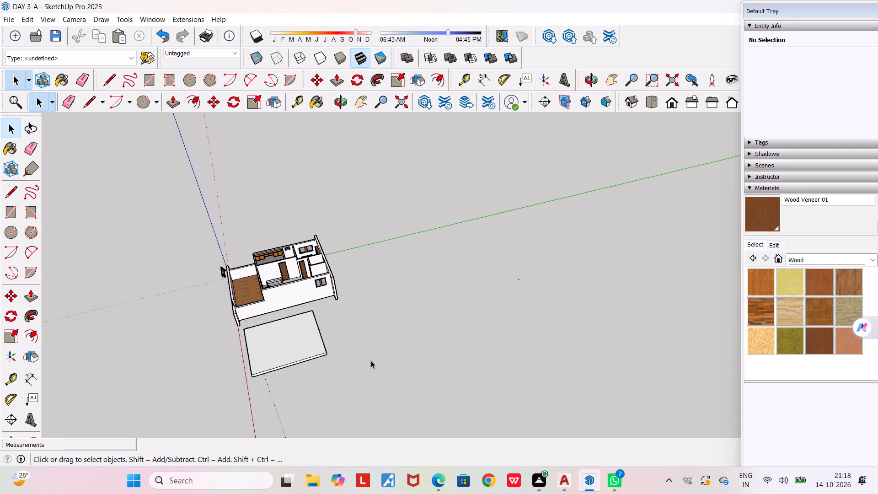
scroll(371, 360, down, 7)
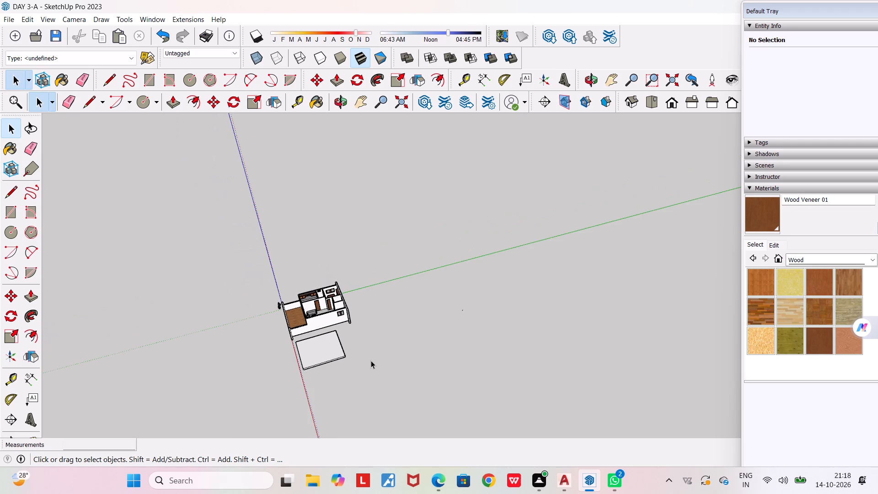